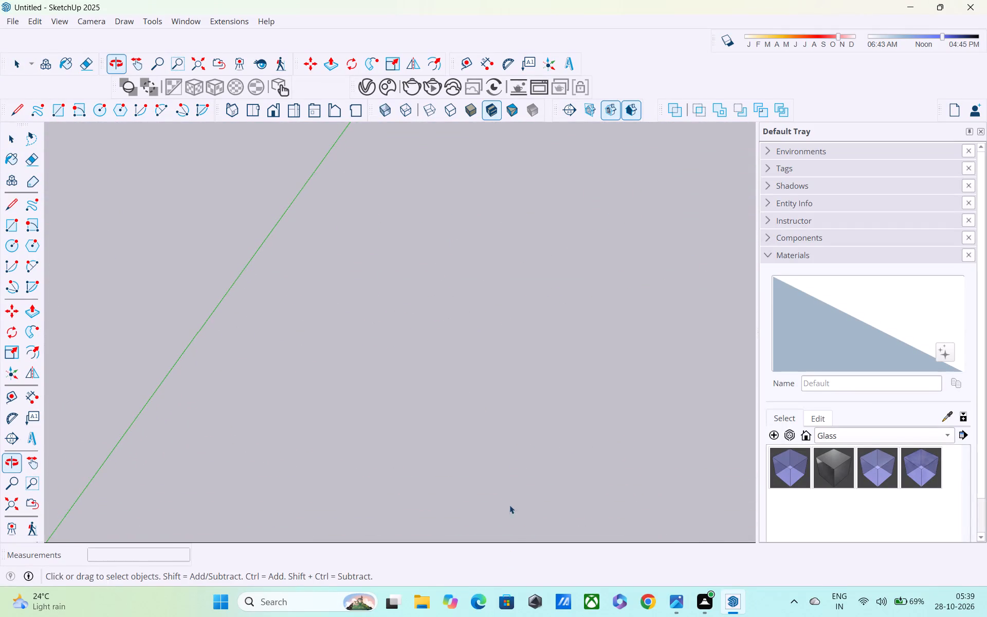
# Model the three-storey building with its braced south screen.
# Draw a 30' by 50' rectangle flat on the ground plane, away from the axes origin.
pyautogui.scroll(-5, 519, 455)
pyautogui.moveTo(593, 435); pyautogui.dragTo(519, 338, button='middle')
pyautogui.scroll(-3, 518, 336)
pyautogui.moveTo(522, 330); pyautogui.dragTo(497, 412, button='middle')
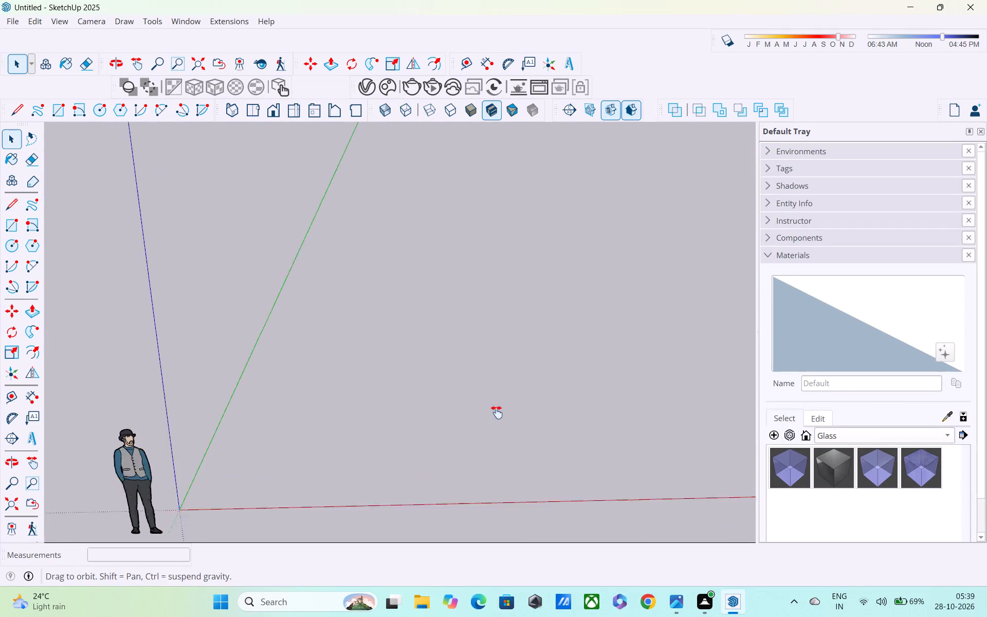
pyautogui.moveTo(497, 412); pyautogui.dragTo(194, 448, button='middle')
pyautogui.scroll(-5, 336, 377)
pyautogui.moveTo(740, 353); pyautogui.dragTo(476, 433, button='middle')
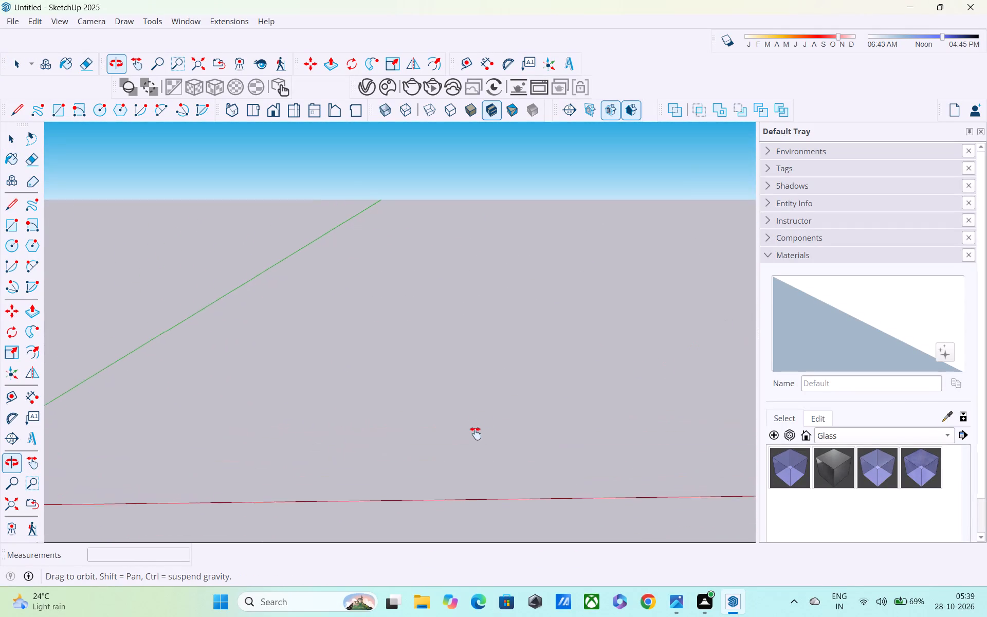
pyautogui.moveTo(476, 433); pyautogui.dragTo(514, 518, button='middle')
pyautogui.press('r')
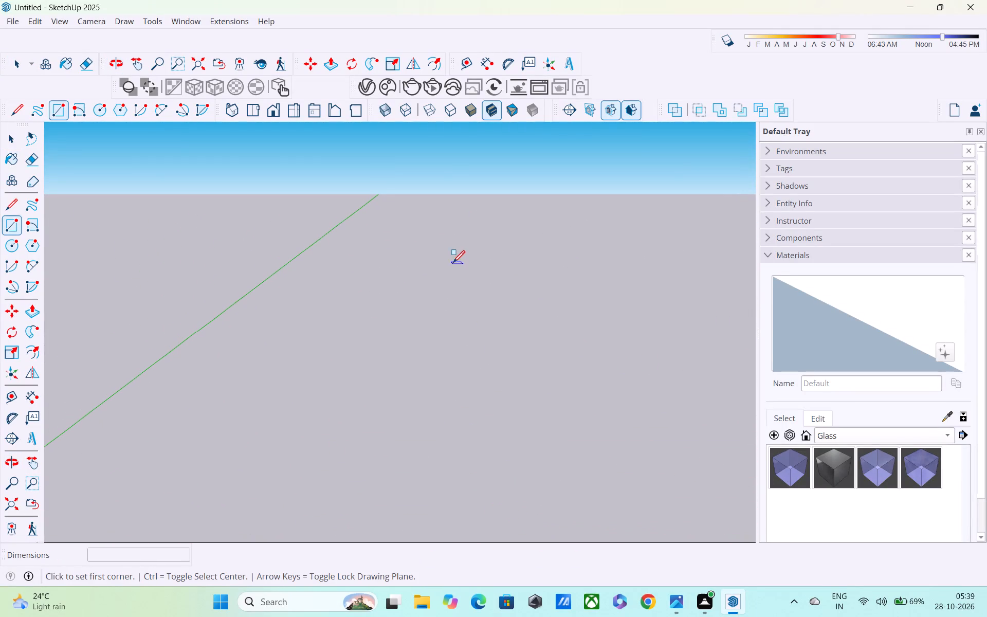
pyautogui.click(426, 361)
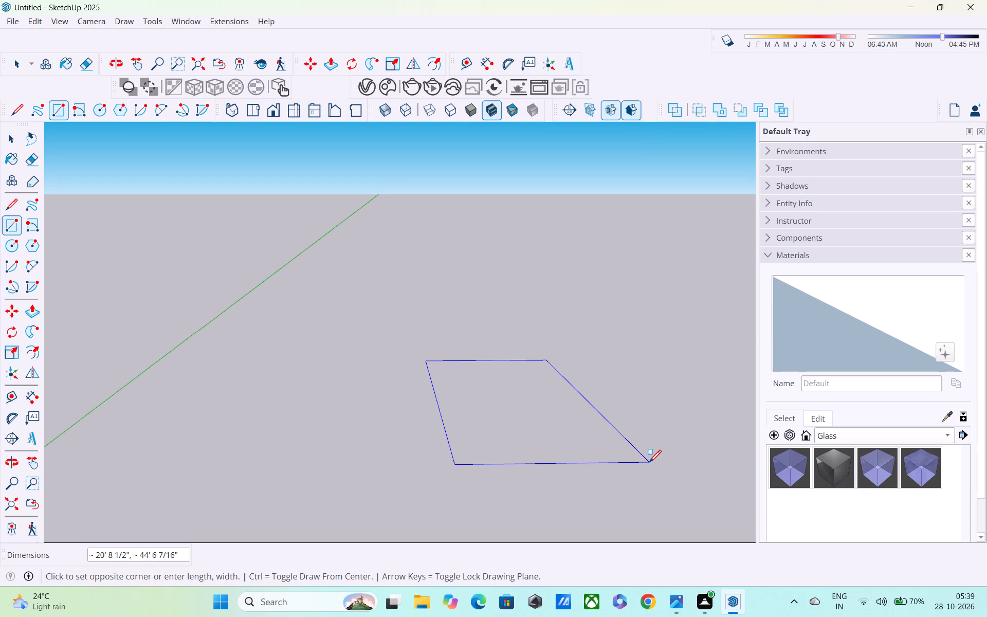
pyautogui.write("30'")
pyautogui.press('.')
pyautogui.write("50'")
pyautogui.press('Return')
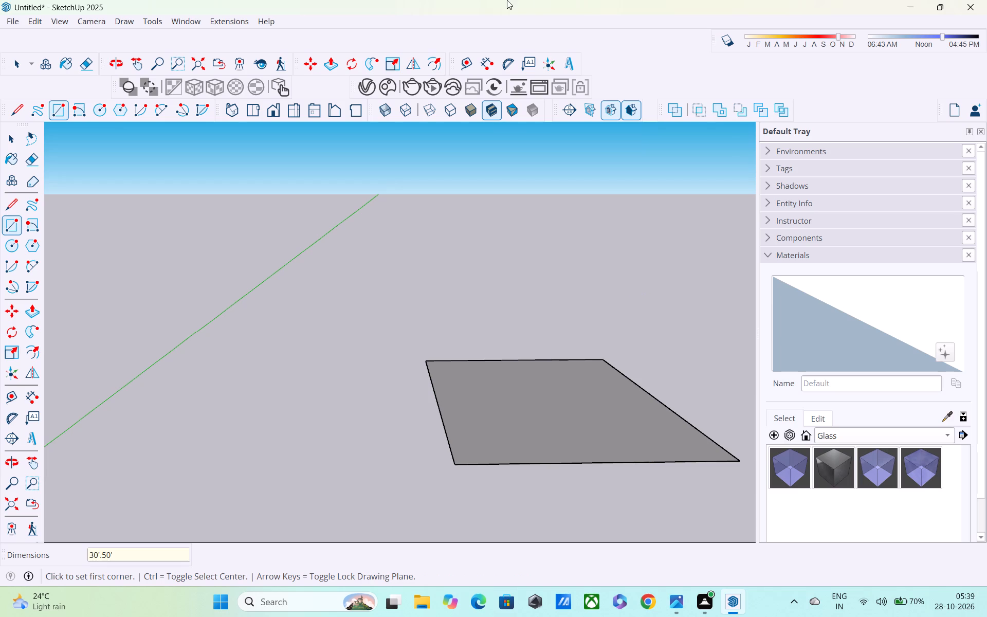
# Start a Tape Measure guide parallel to the rectangle's near 30' edge, offset inward across the face.
pyautogui.scroll(-2, 486, 0)
pyautogui.keyDown('shift'); pyautogui.moveTo(479, 38); pyautogui.dragTo(233, 41, button='middle'); pyautogui.keyUp('shift')
pyautogui.keyDown('shift'); pyautogui.scroll(-1, 223, 54); pyautogui.keyUp('shift')
pyautogui.scroll(1, 240, 38)
pyautogui.scroll(-1, 535, 23)
pyautogui.moveTo(554, 446); pyautogui.dragTo(266, 404, button='middle')
pyautogui.scroll(6, 319, 439)
pyautogui.moveTo(353, 416); pyautogui.dragTo(450, 459, button='middle')
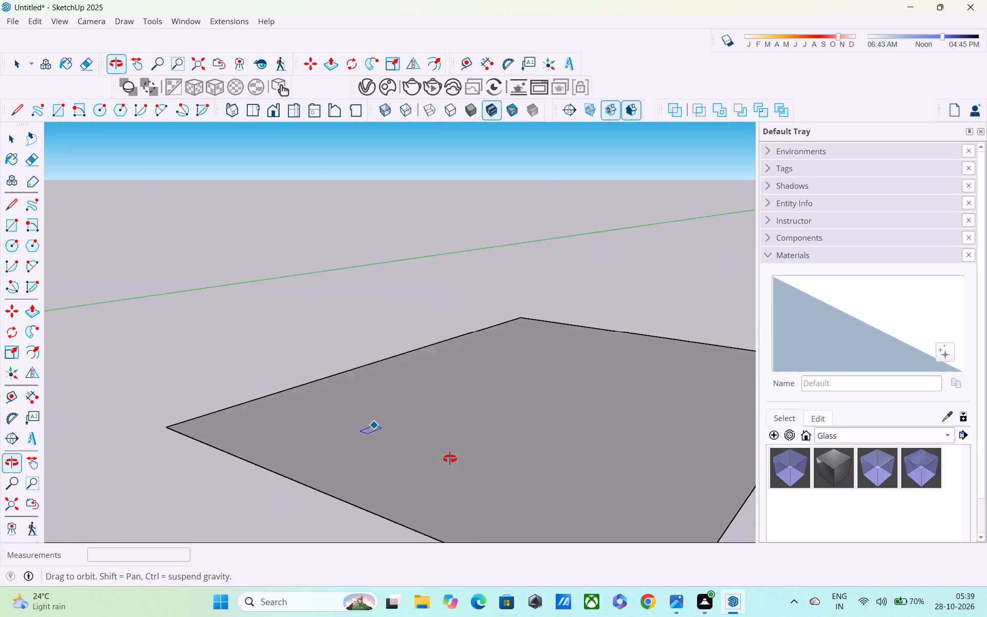
pyautogui.moveTo(450, 459); pyautogui.dragTo(390, 386, button='middle')
pyautogui.moveTo(405, 414); pyautogui.dragTo(443, 480, button='middle')
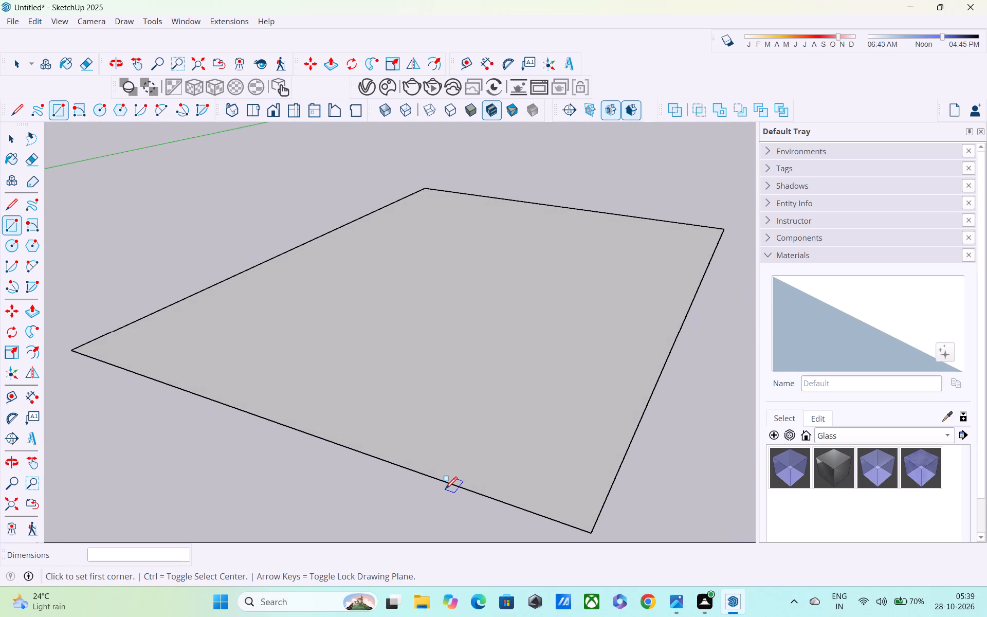
pyautogui.write('T')
pyautogui.press('space')
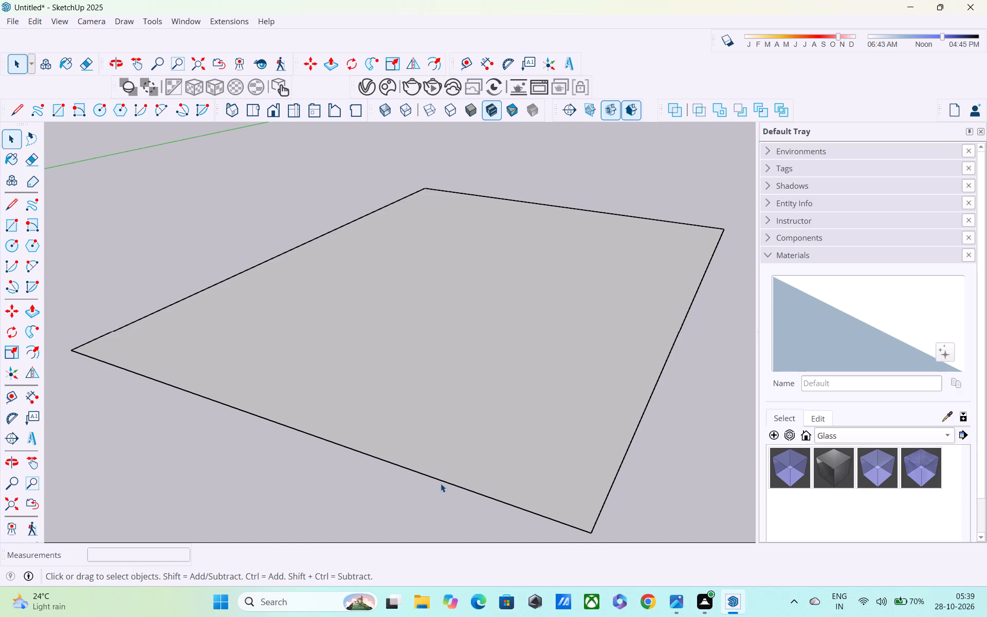
pyautogui.press('t')
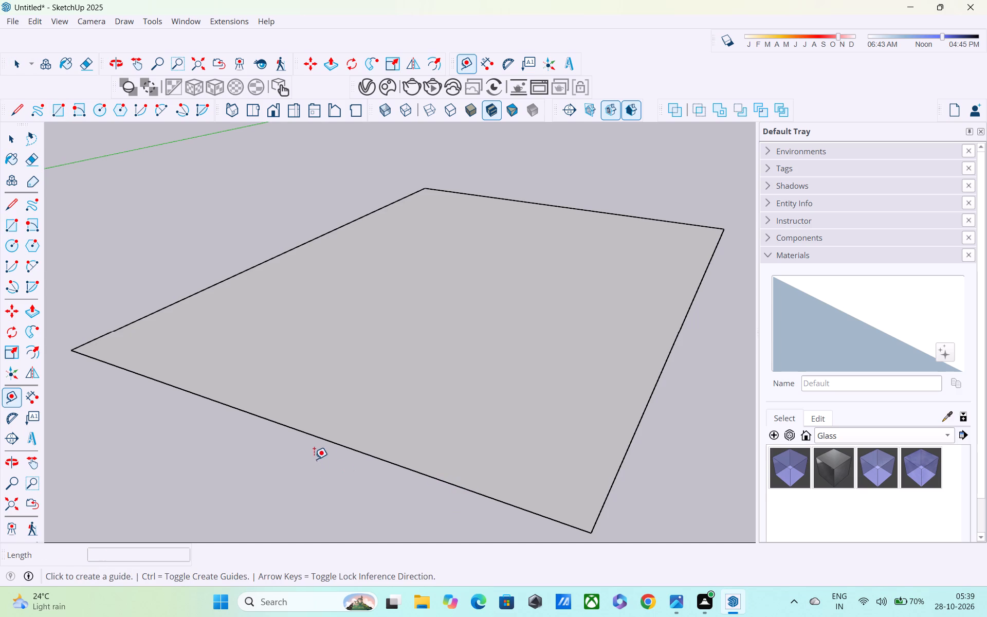
pyautogui.click(332, 443)
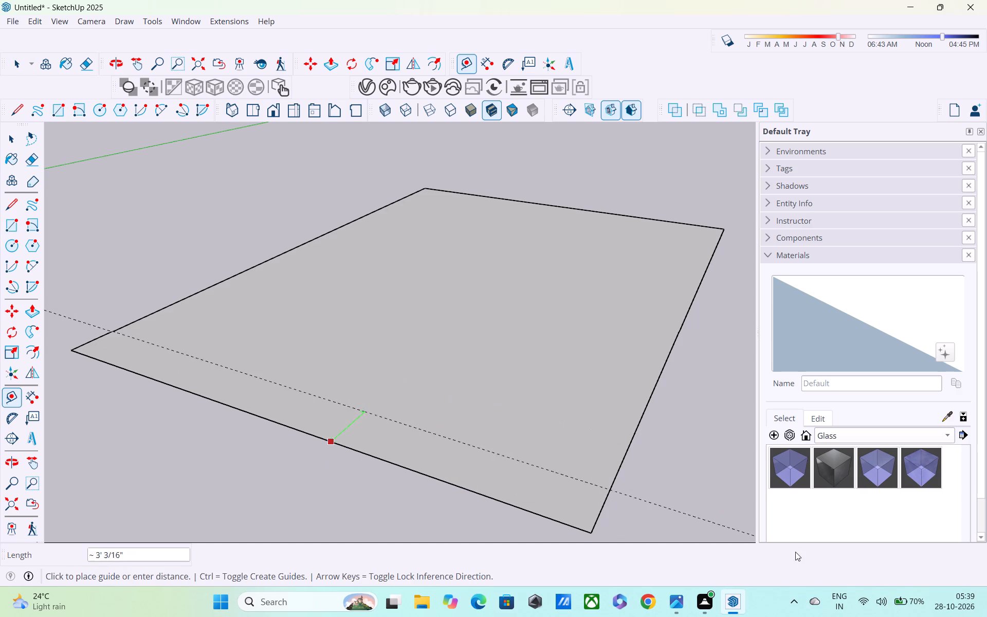
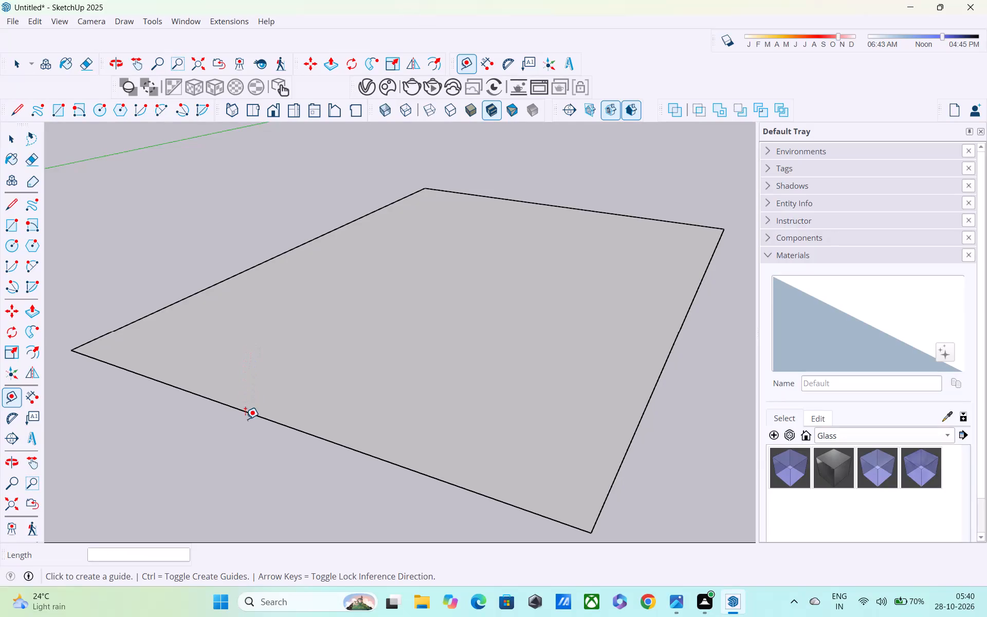
# Place a guide parallel to the near 30' edge, offset 6' inward across the face.
pyautogui.click(250, 414)
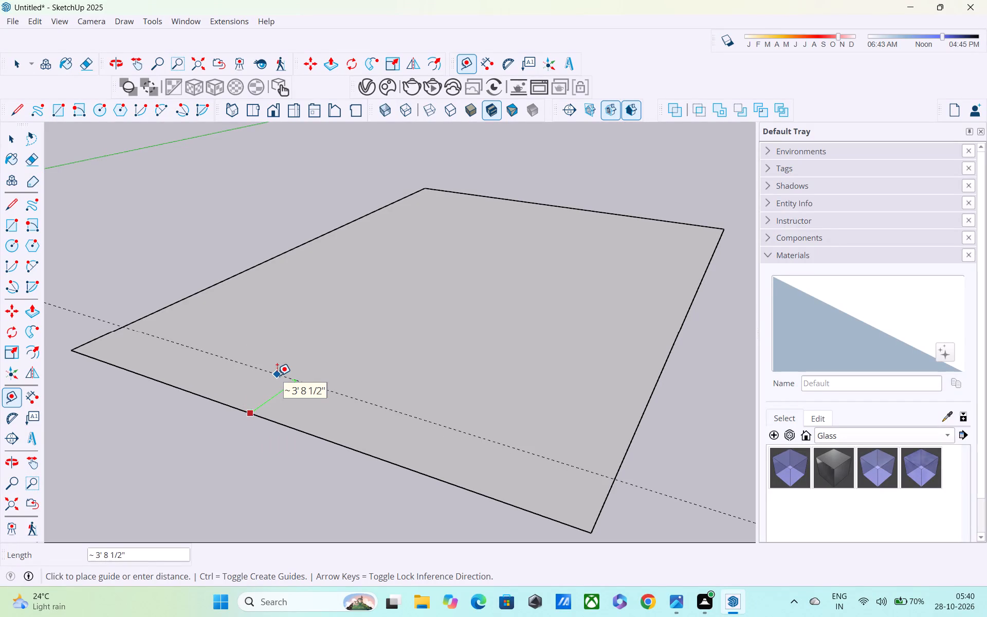
pyautogui.moveTo(277, 375); pyautogui.dragTo(220, 461, button='middle')
pyautogui.scroll(1, 223, 461)
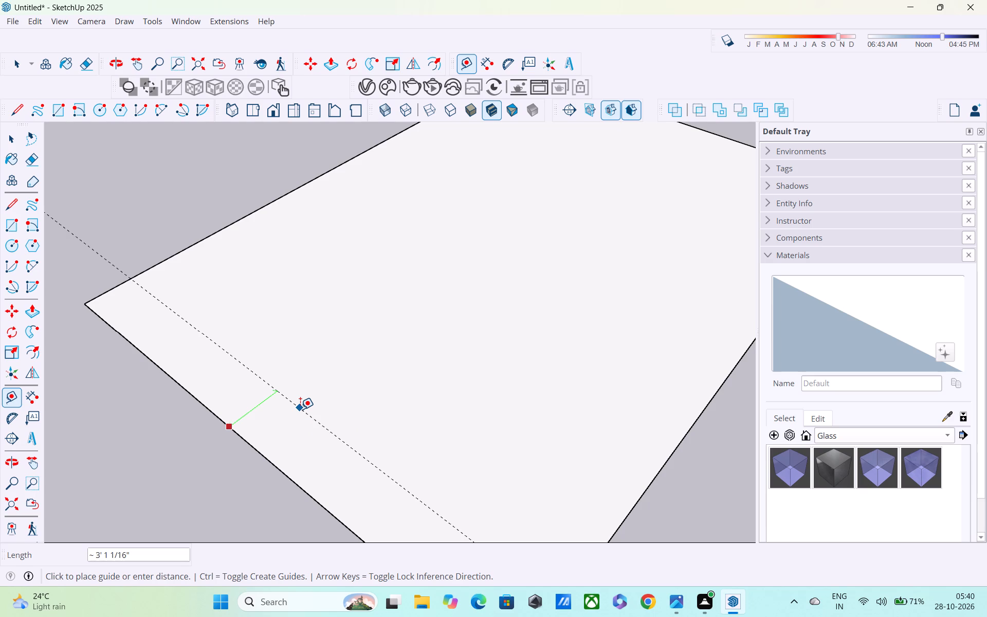
pyautogui.write("6'")
pyautogui.press('Return')
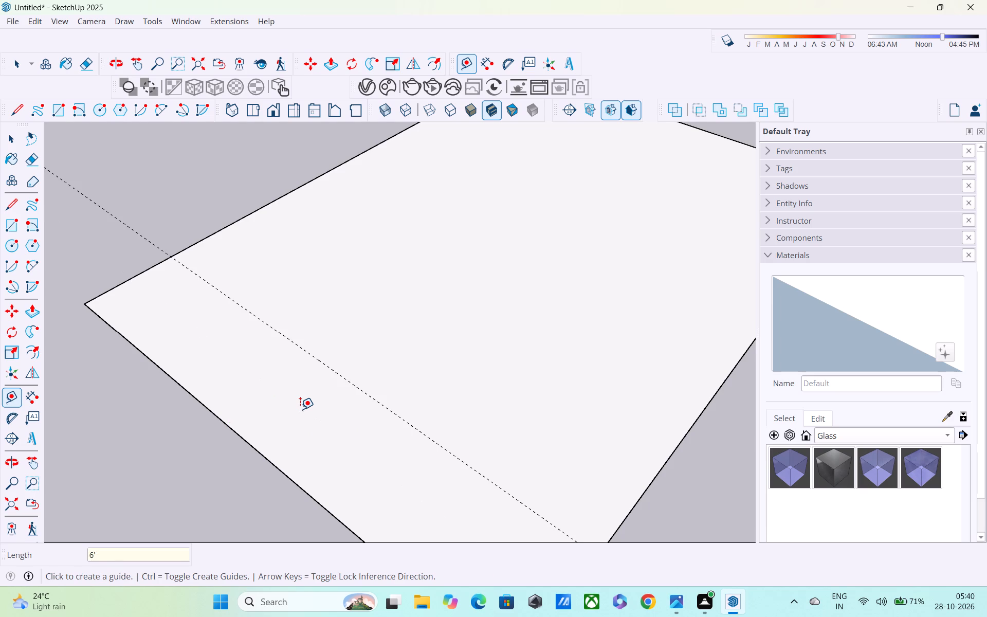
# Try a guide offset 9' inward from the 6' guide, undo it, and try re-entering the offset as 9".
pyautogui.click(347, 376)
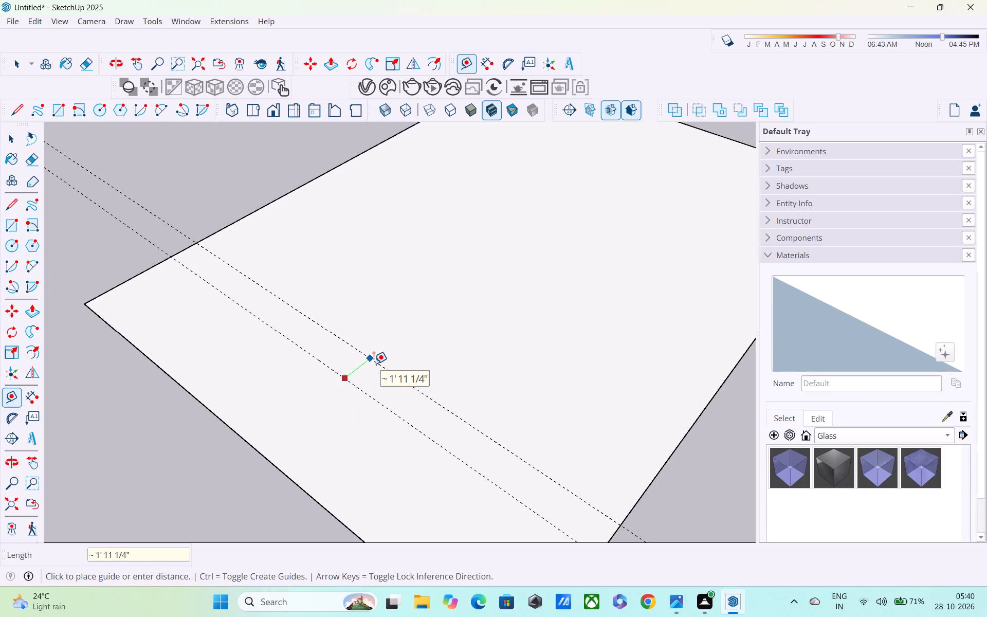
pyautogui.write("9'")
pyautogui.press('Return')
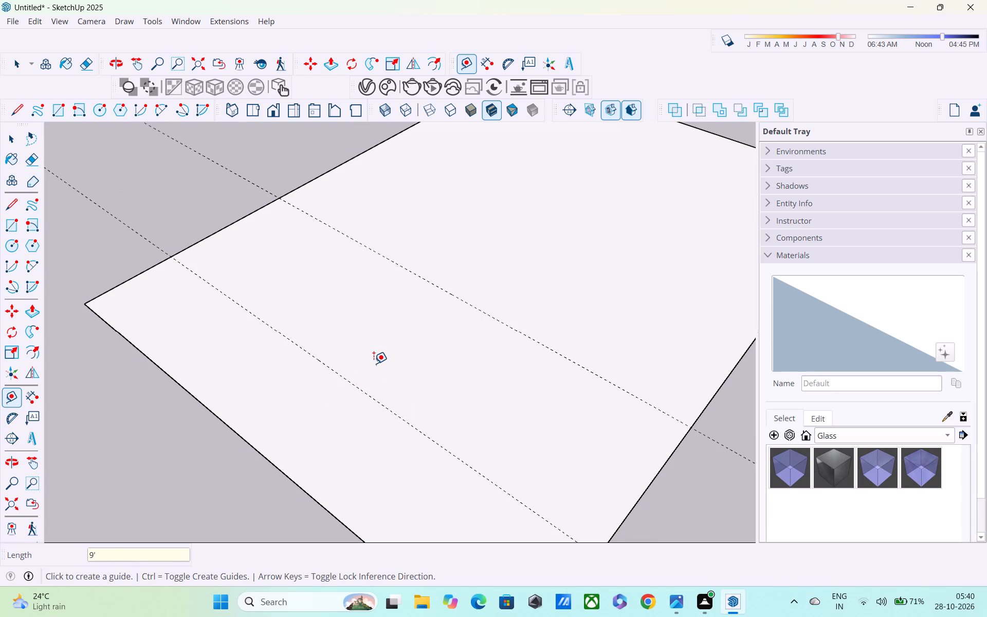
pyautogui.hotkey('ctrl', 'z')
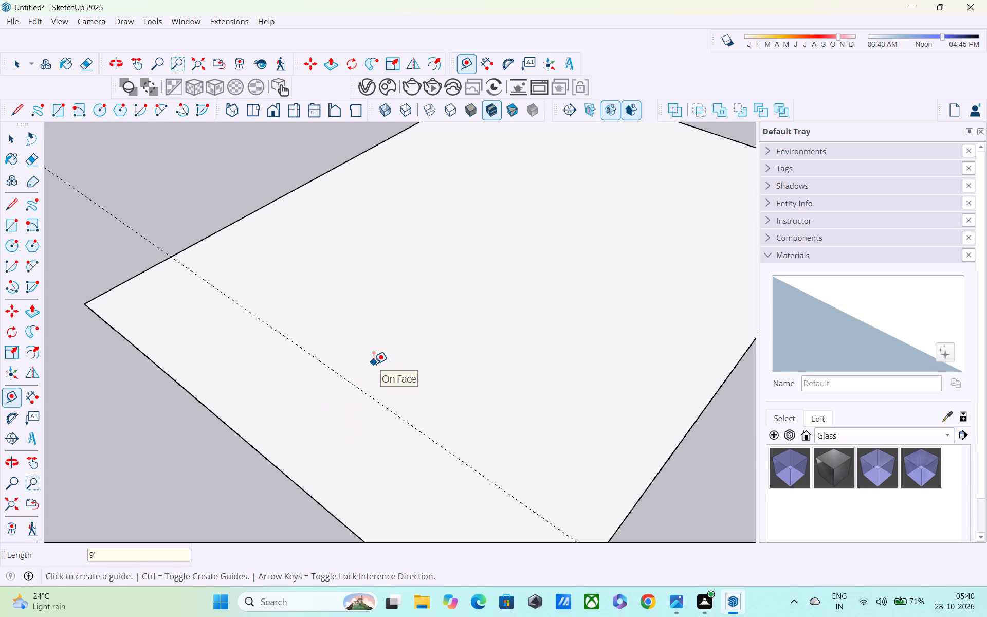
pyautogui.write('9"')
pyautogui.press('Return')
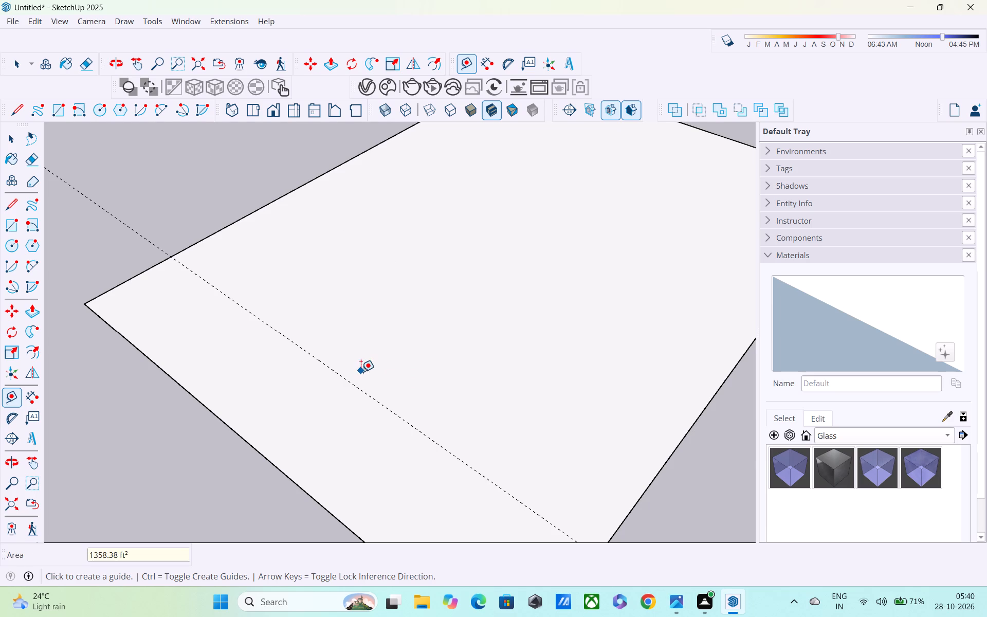
# Add a guide 9" inward from the 6' guide, and another one 10' beyond that.
pyautogui.click(358, 386)
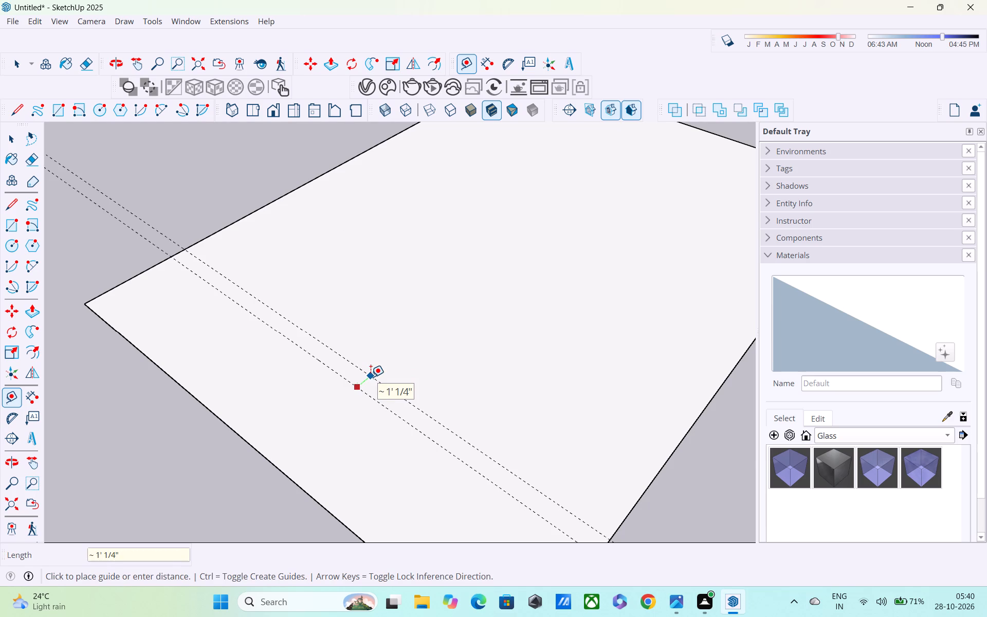
pyautogui.write('9"')
pyautogui.press('Return')
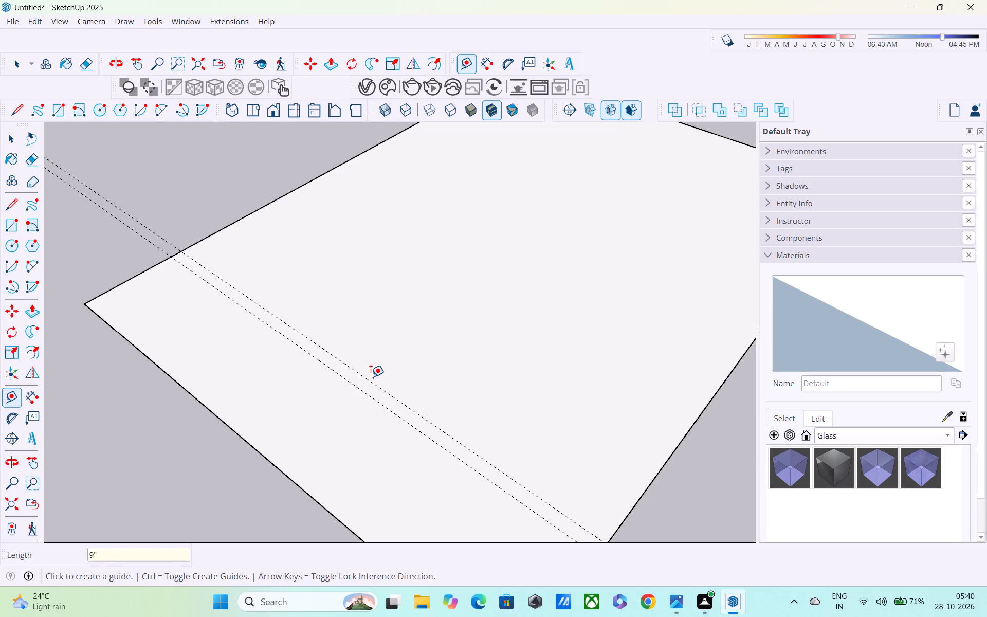
pyautogui.click(368, 381)
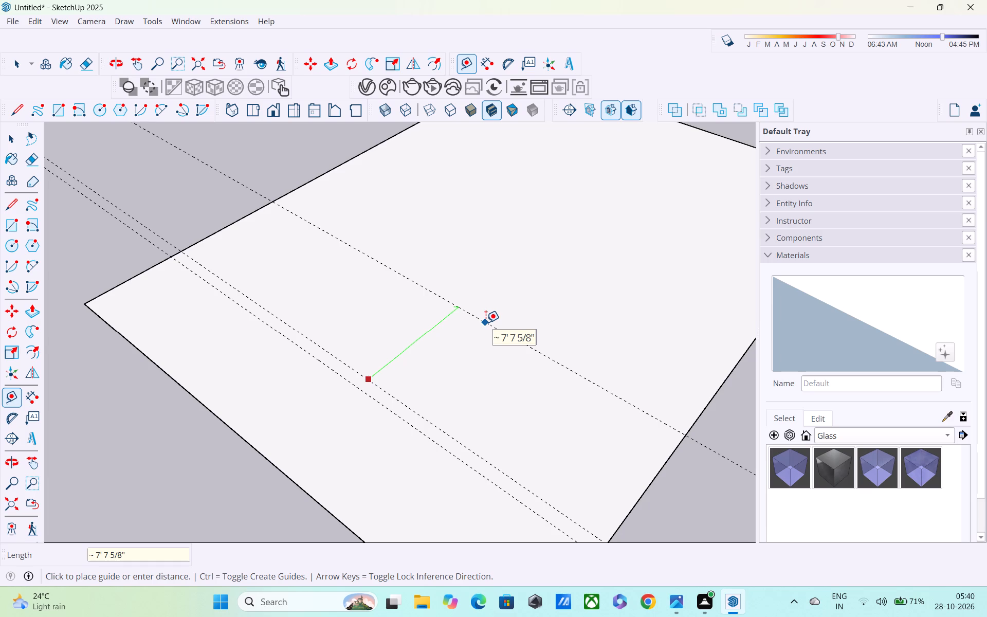
pyautogui.write("10'")
pyautogui.press('Return')
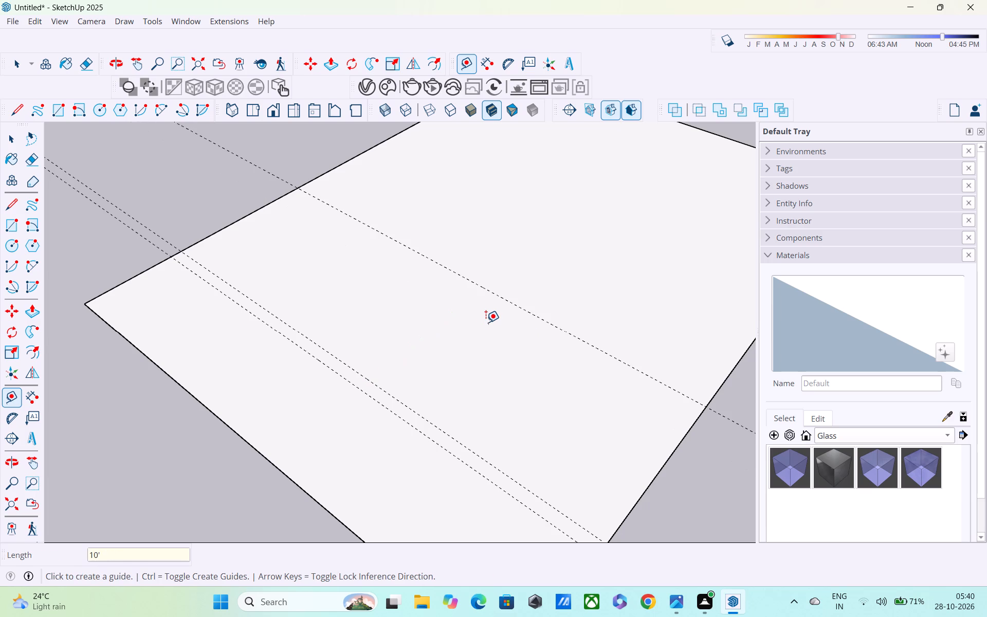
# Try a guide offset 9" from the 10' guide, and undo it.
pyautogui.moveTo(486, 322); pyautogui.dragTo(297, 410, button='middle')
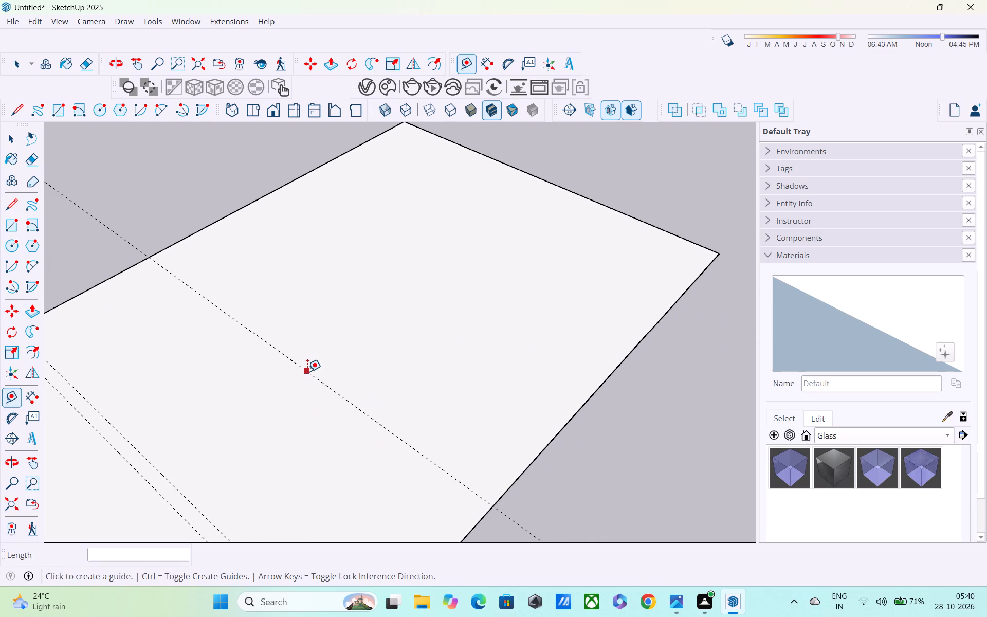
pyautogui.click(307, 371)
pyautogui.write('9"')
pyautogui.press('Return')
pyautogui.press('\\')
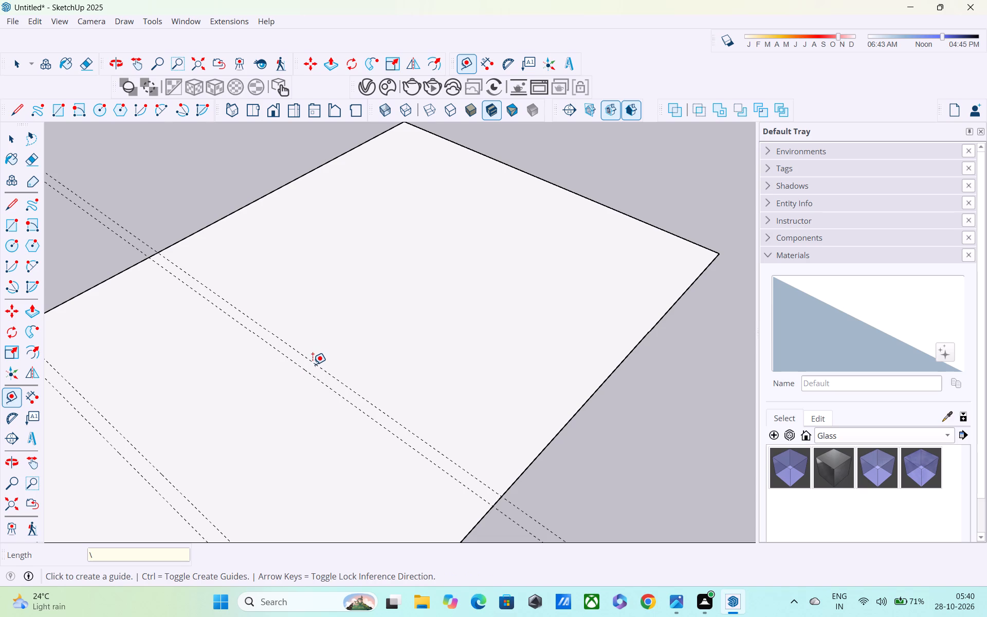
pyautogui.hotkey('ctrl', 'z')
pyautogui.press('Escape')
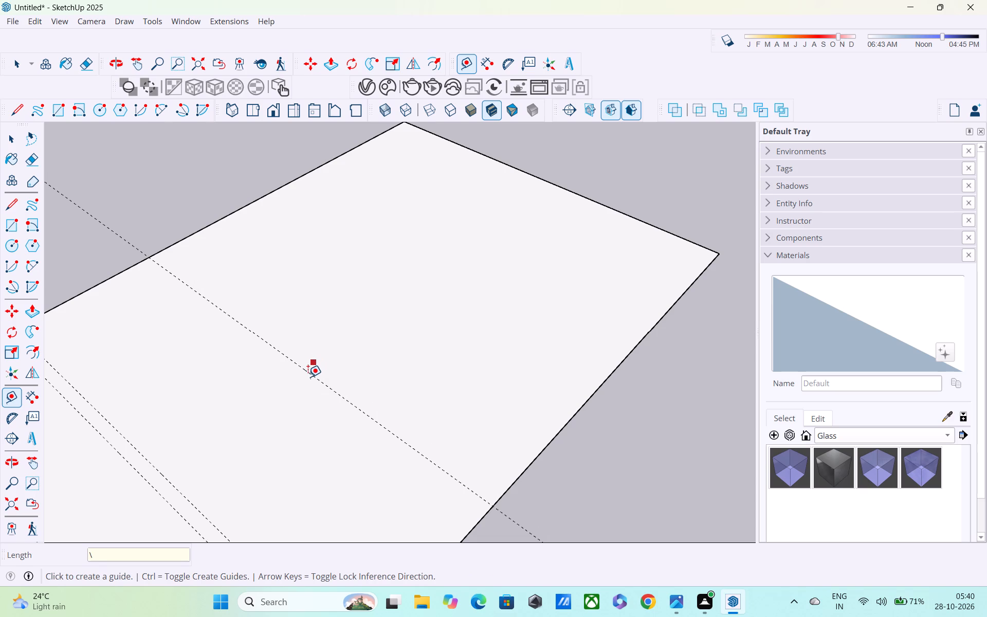
# Place a guide 9" beyond the 10' guide, on the side toward the far 30' edge.
pyautogui.click(310, 379)
pyautogui.press('9')
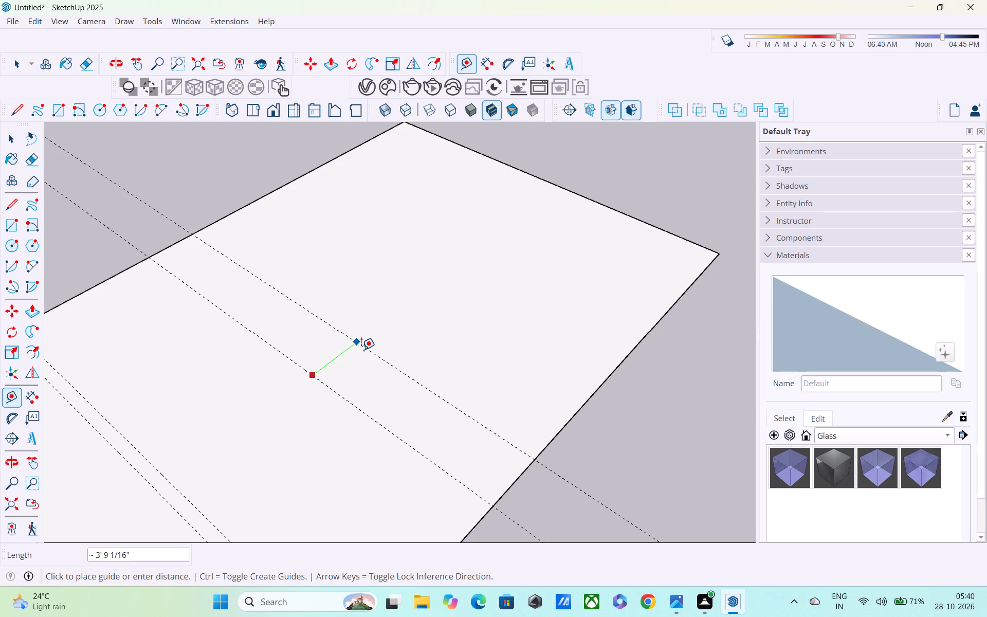
pyautogui.hotkey('shift', '"')
pyautogui.press('Return')
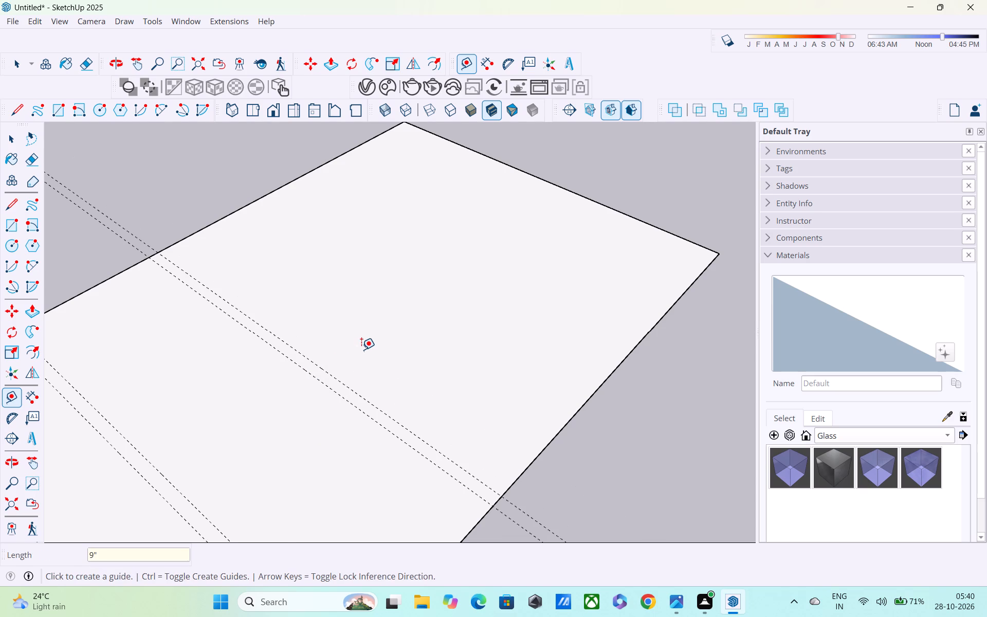
# Add a pair of guides along the far 30' edge: one 5' inward and another 9" further in.
pyautogui.scroll(-2, 361, 350)
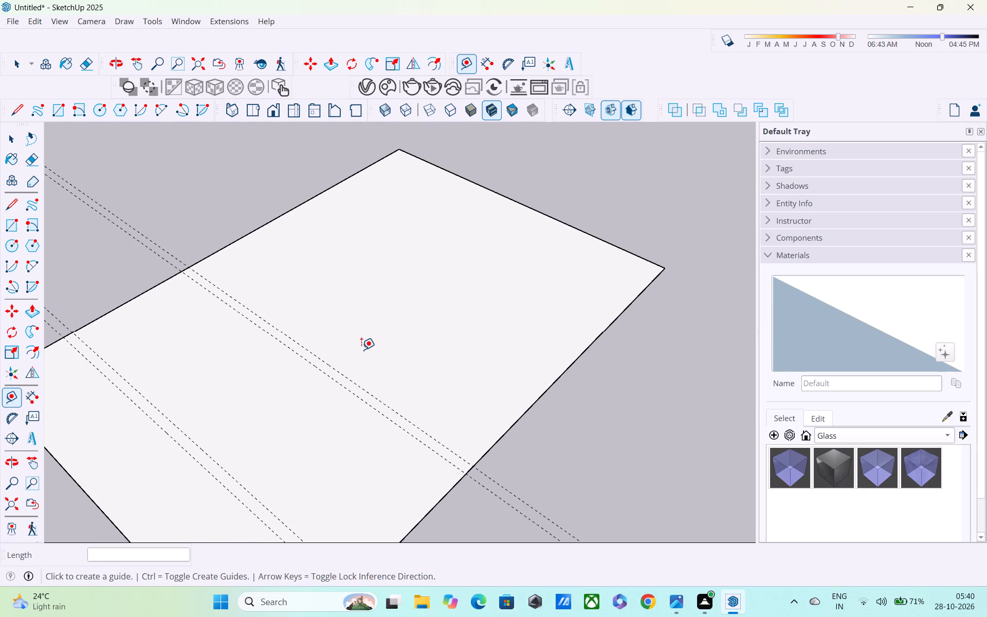
pyautogui.keyDown('shift'); pyautogui.moveTo(361, 358); pyautogui.dragTo(267, 215, button='middle'); pyautogui.keyUp('shift')
pyautogui.scroll(1, 267, 215)
pyautogui.moveTo(280, 241); pyautogui.dragTo(492, 253, button='middle')
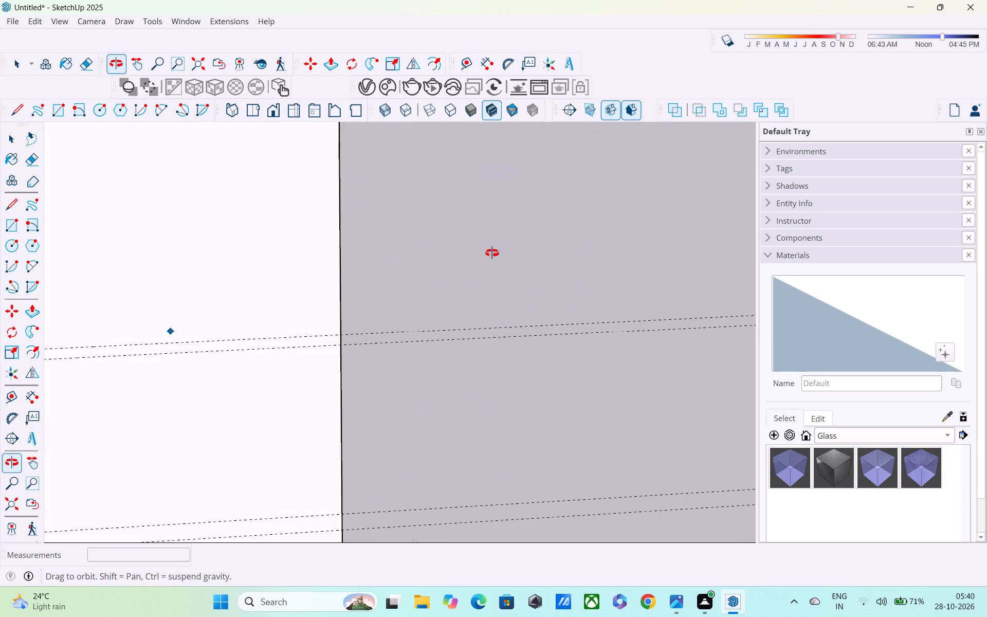
pyautogui.moveTo(492, 253); pyautogui.dragTo(623, 503, button='middle')
pyautogui.moveTo(417, 553); pyautogui.dragTo(435, 390, button='middle')
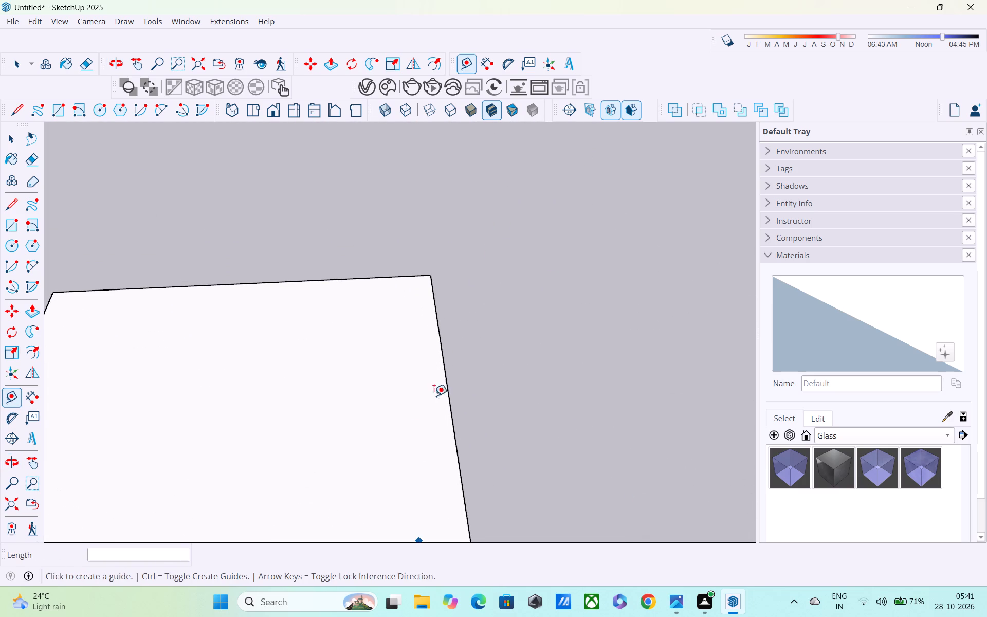
pyautogui.moveTo(408, 415); pyautogui.dragTo(422, 328, button='middle')
pyautogui.click(383, 213)
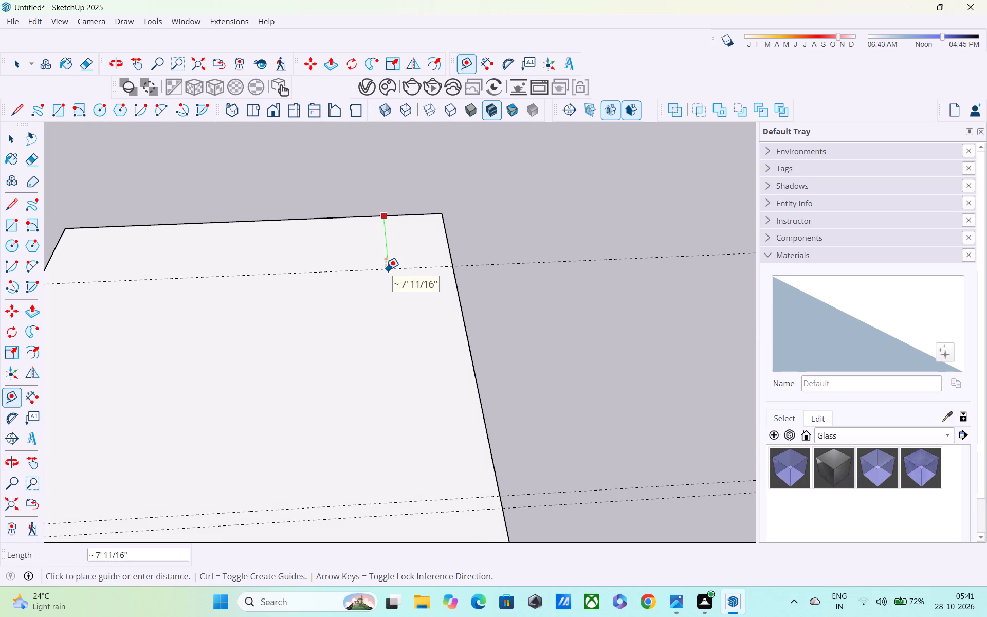
pyautogui.write("5'")
pyautogui.press('Return')
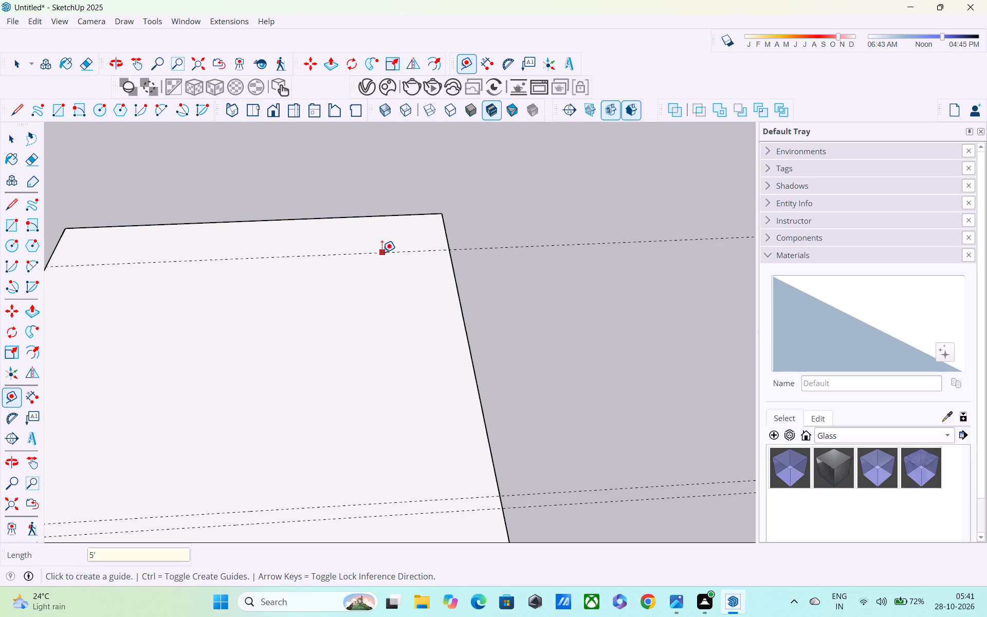
pyautogui.click(382, 252)
pyautogui.write('9"')
pyautogui.press('Return')
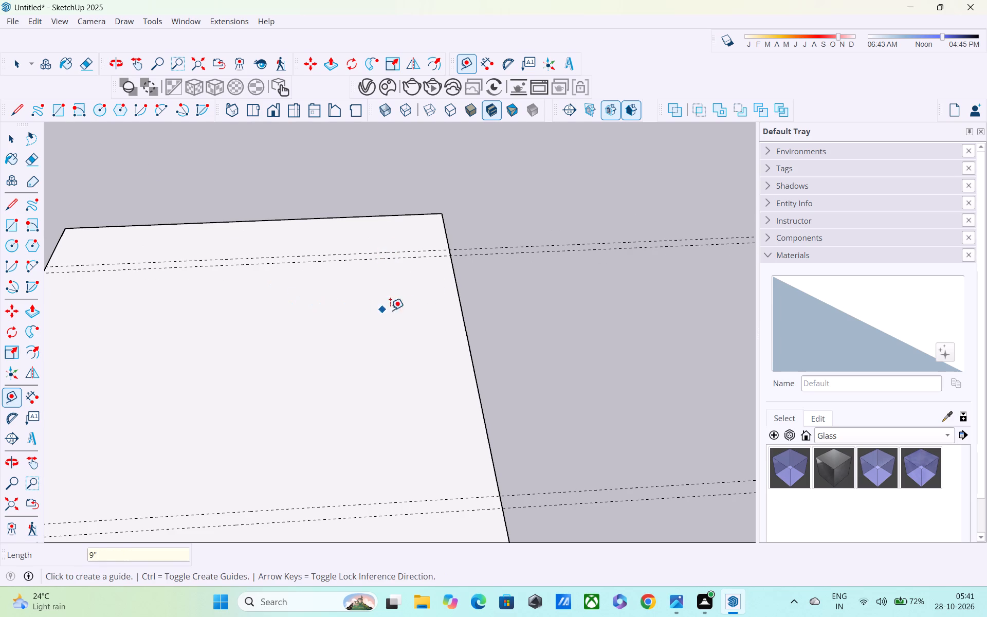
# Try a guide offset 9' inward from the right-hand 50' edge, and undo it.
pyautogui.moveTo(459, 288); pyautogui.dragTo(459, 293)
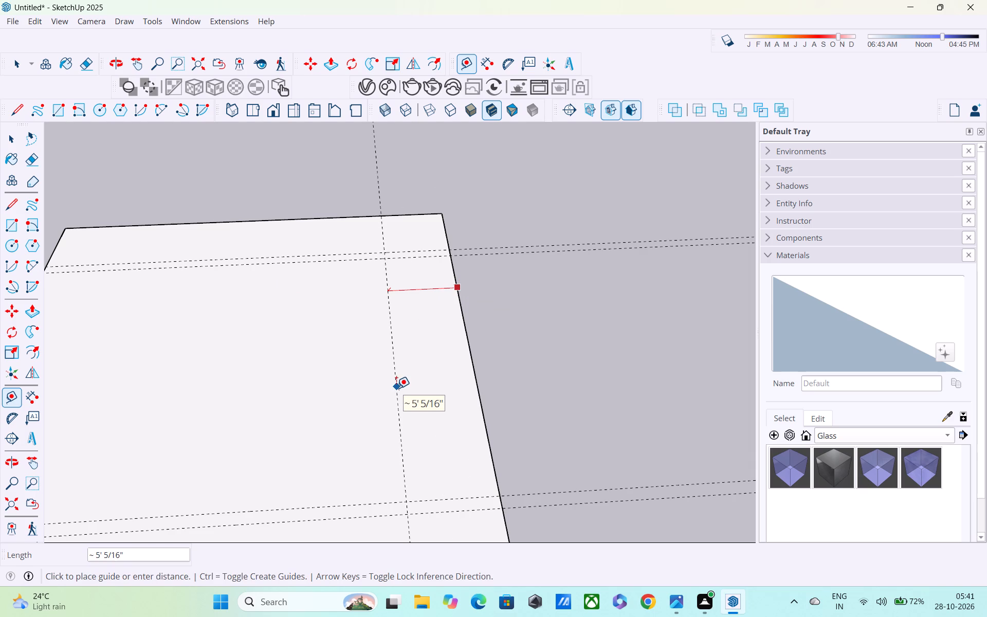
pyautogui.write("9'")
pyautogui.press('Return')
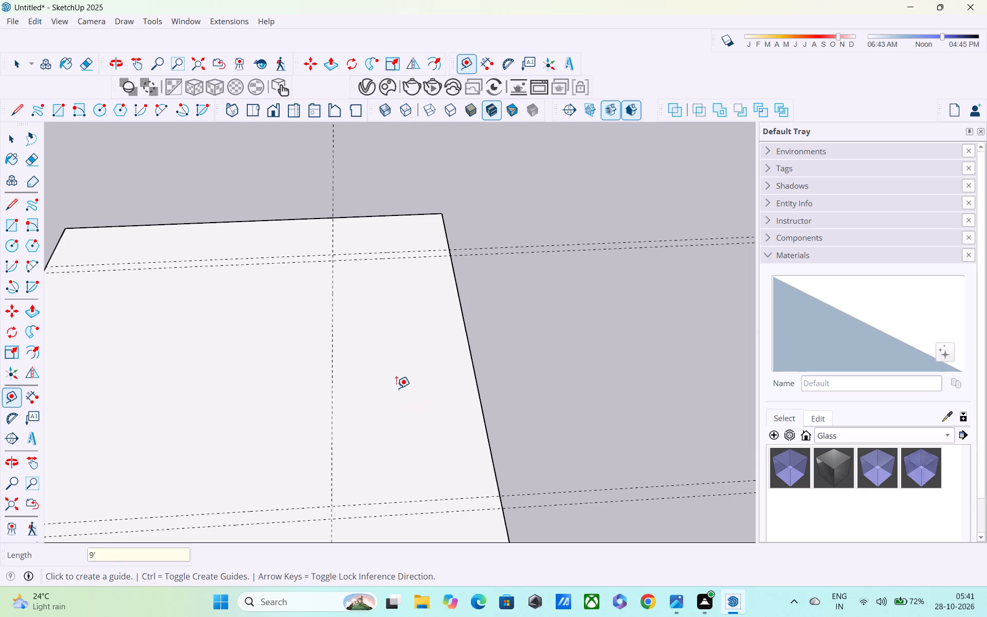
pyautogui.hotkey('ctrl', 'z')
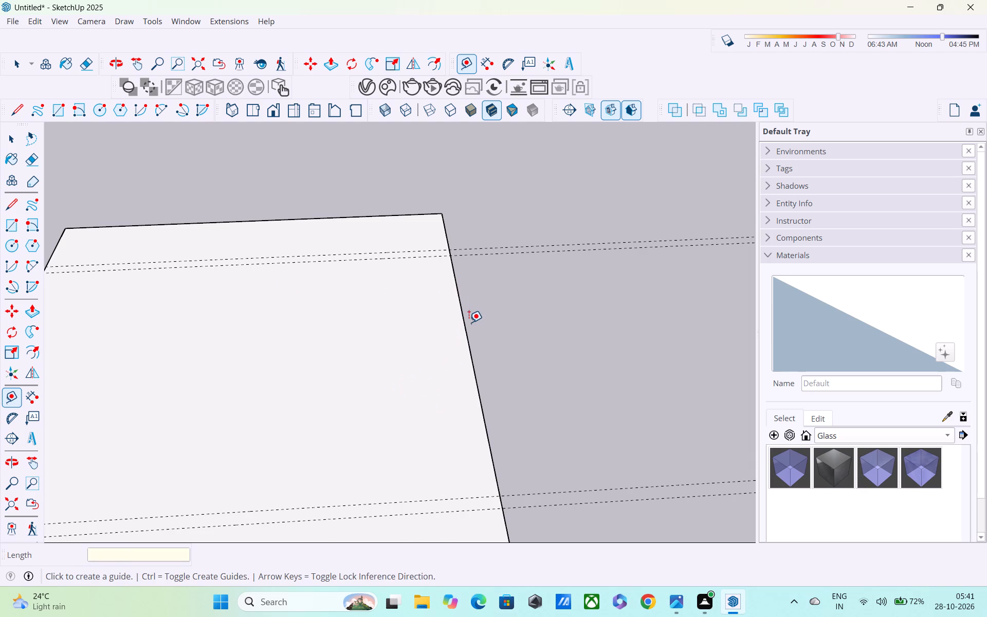
# Add two guides inside the right-hand 50' edge, the first 9" inward and the second 9" from the first.
pyautogui.click(467, 332)
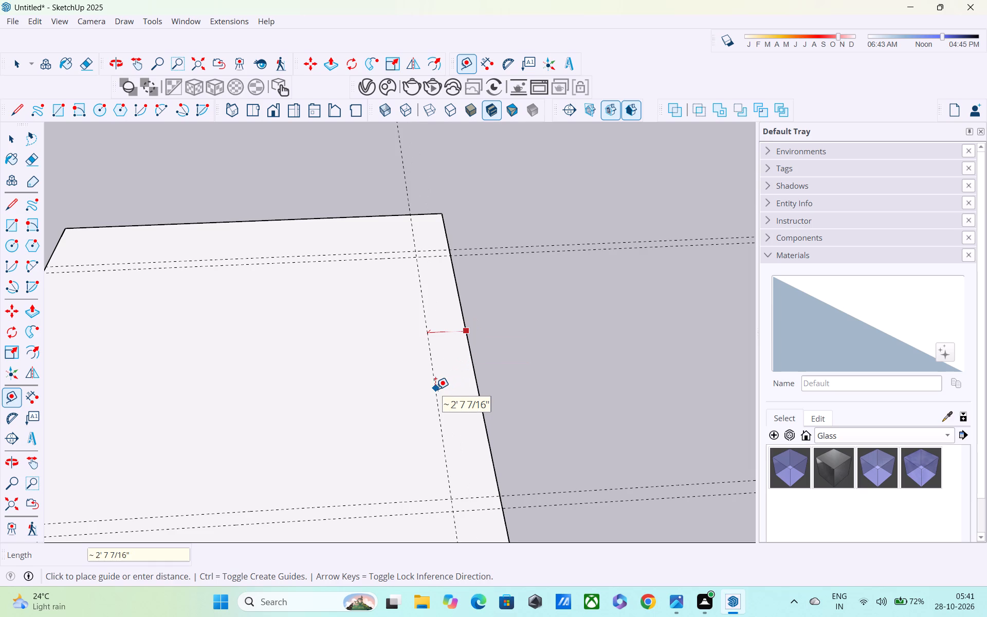
pyautogui.write('9"')
pyautogui.press('Return')
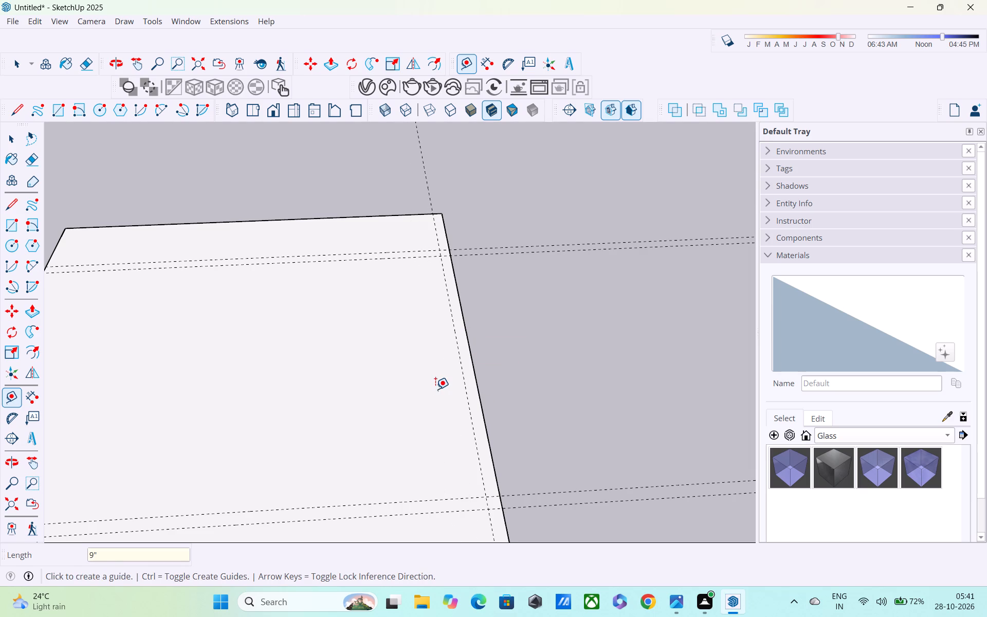
pyautogui.click(460, 369)
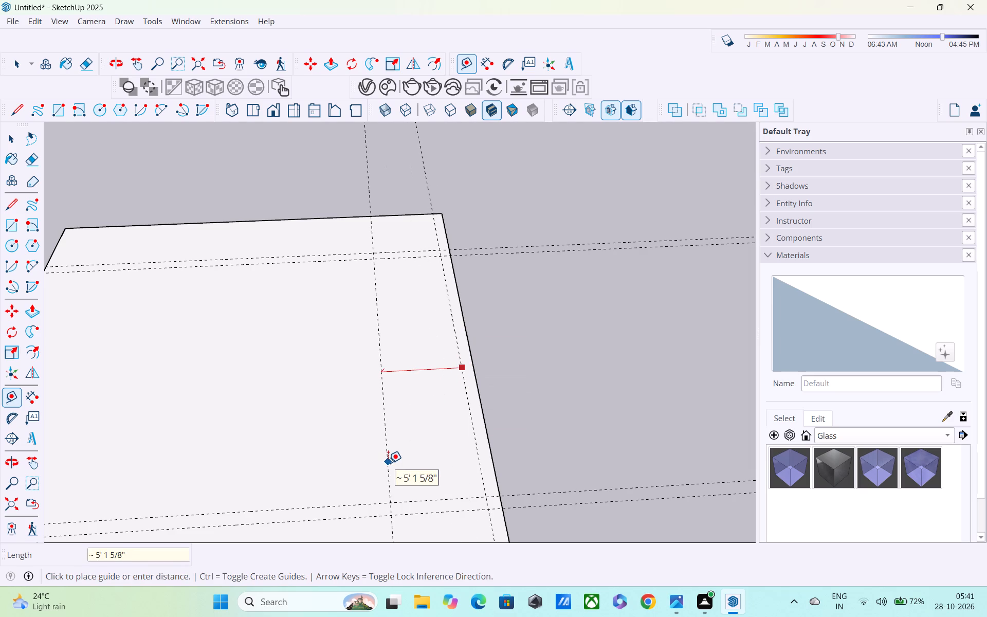
pyautogui.write('9"')
pyautogui.press('Return')
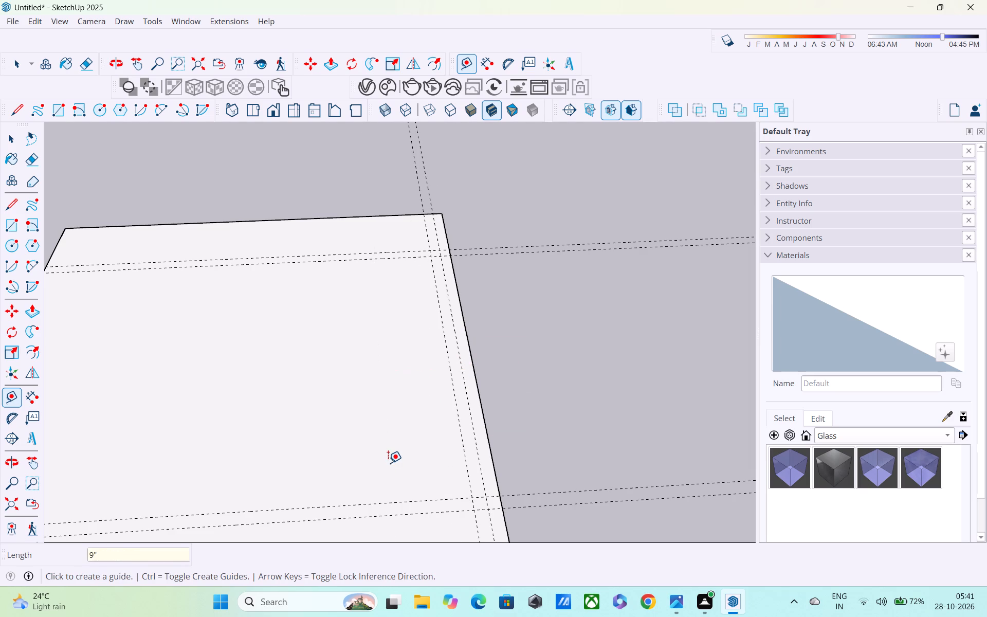
# Add two guides inside the left-hand 50' edge, the first 9" inward and the second 9" from the first.
pyautogui.scroll(-5, 404, 446)
pyautogui.keyDown('shift'); pyautogui.moveTo(319, 497); pyautogui.dragTo(436, 332, button='middle'); pyautogui.keyUp('shift')
pyautogui.scroll(1, 436, 332)
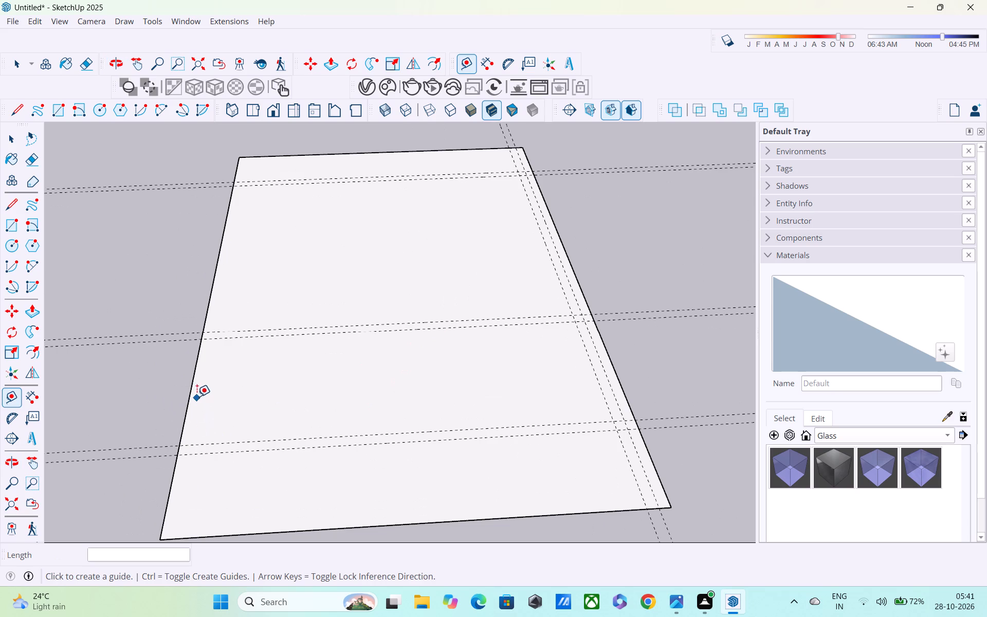
pyautogui.click(193, 383)
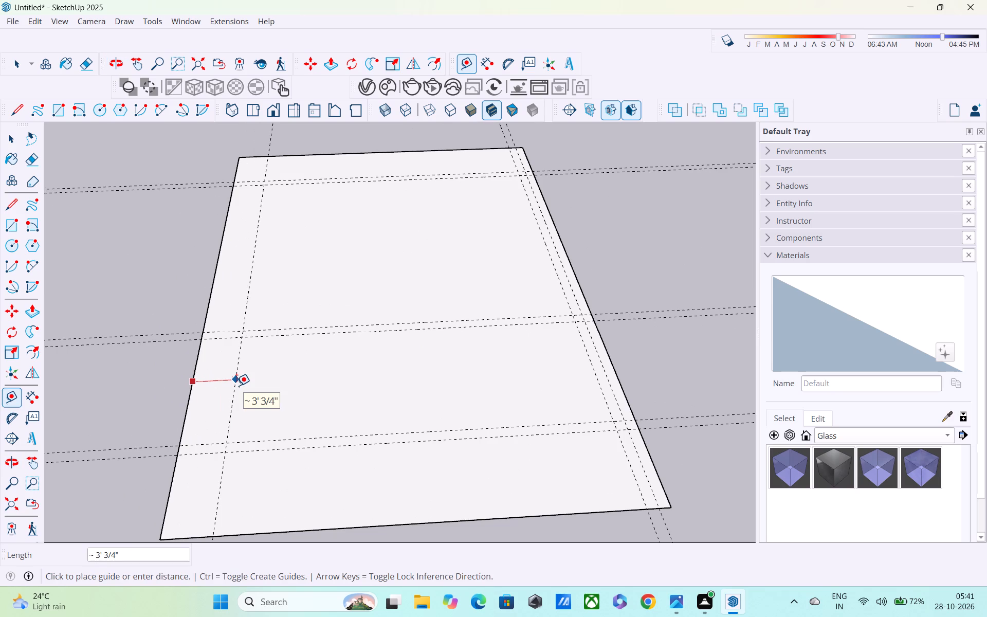
pyautogui.press('9')
pyautogui.hotkey('shift', '"')
pyautogui.press('Return')
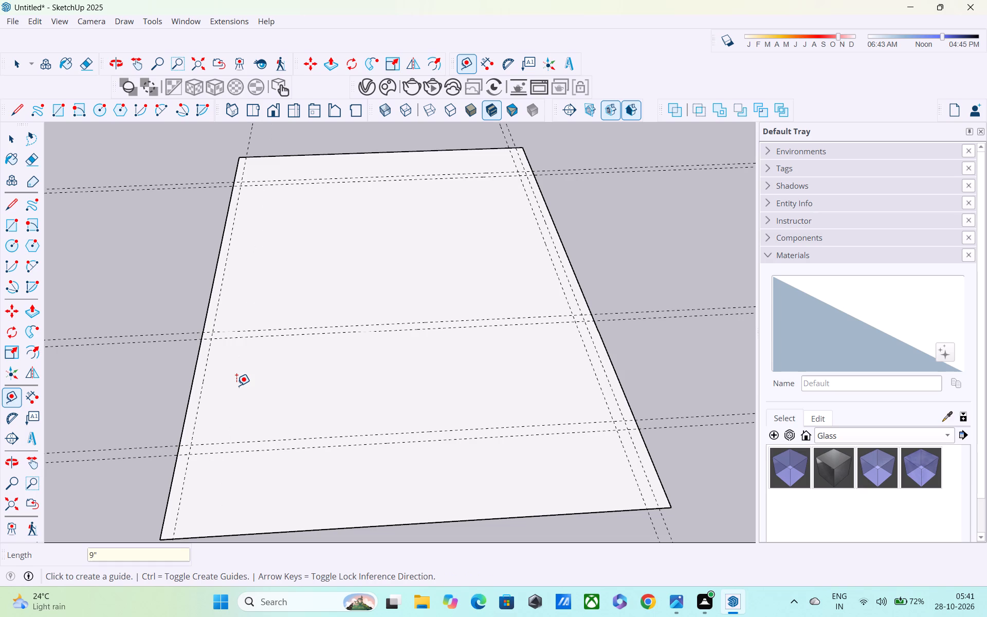
pyautogui.click(203, 382)
pyautogui.write('9"')
pyautogui.press('Return')
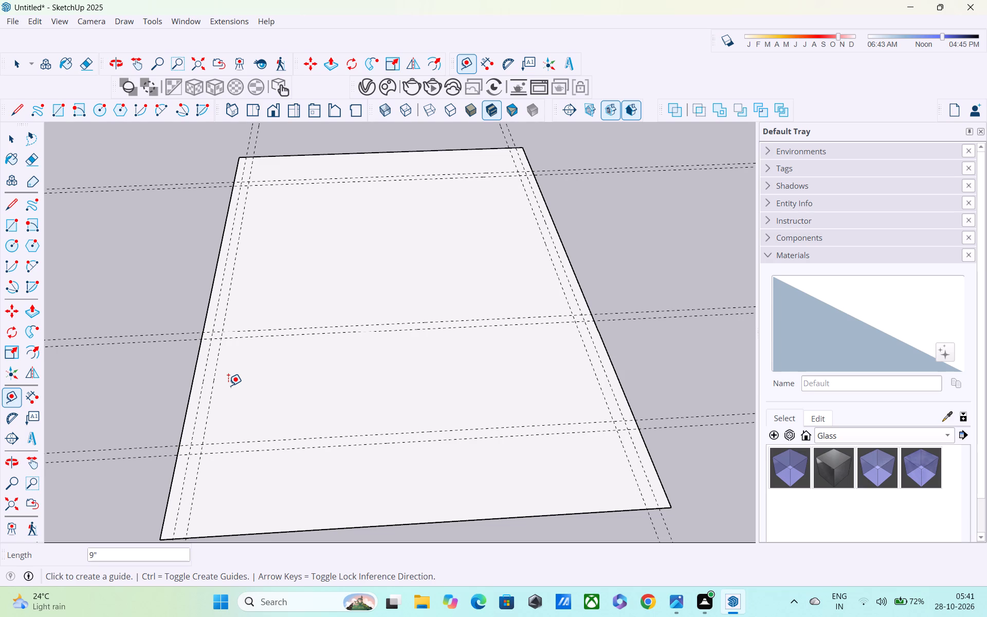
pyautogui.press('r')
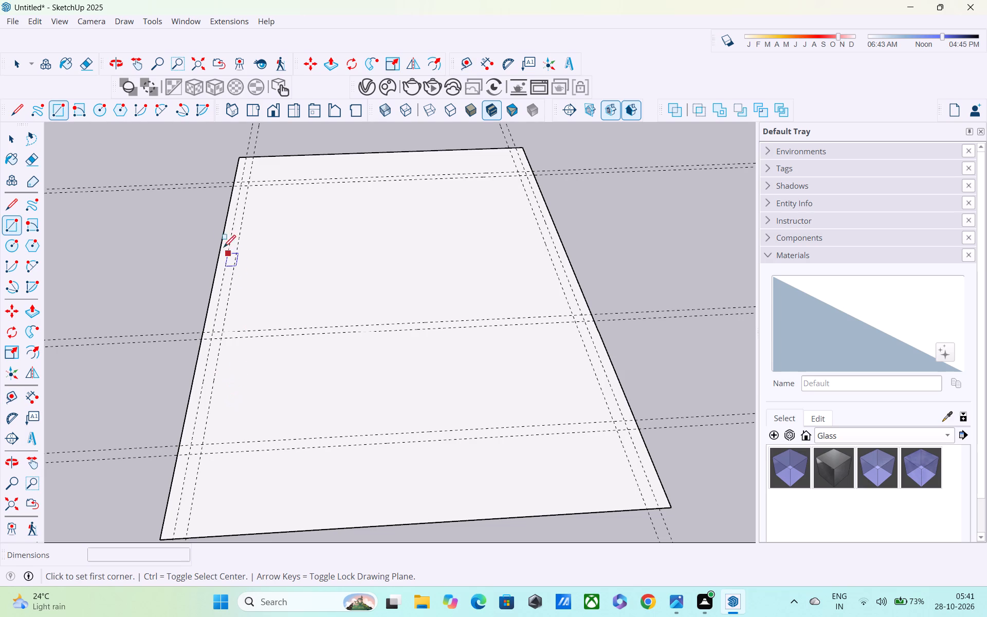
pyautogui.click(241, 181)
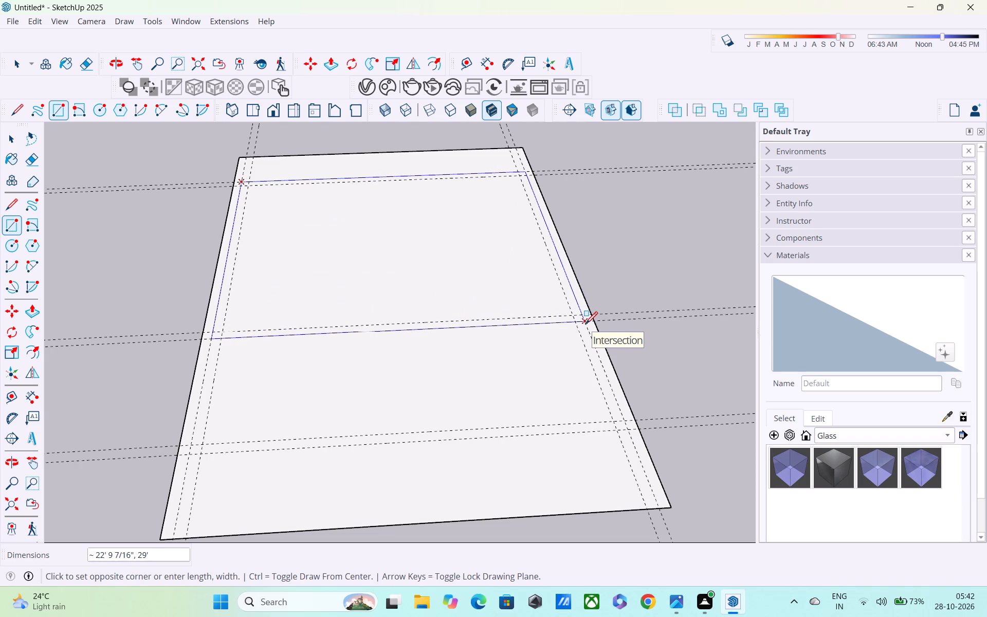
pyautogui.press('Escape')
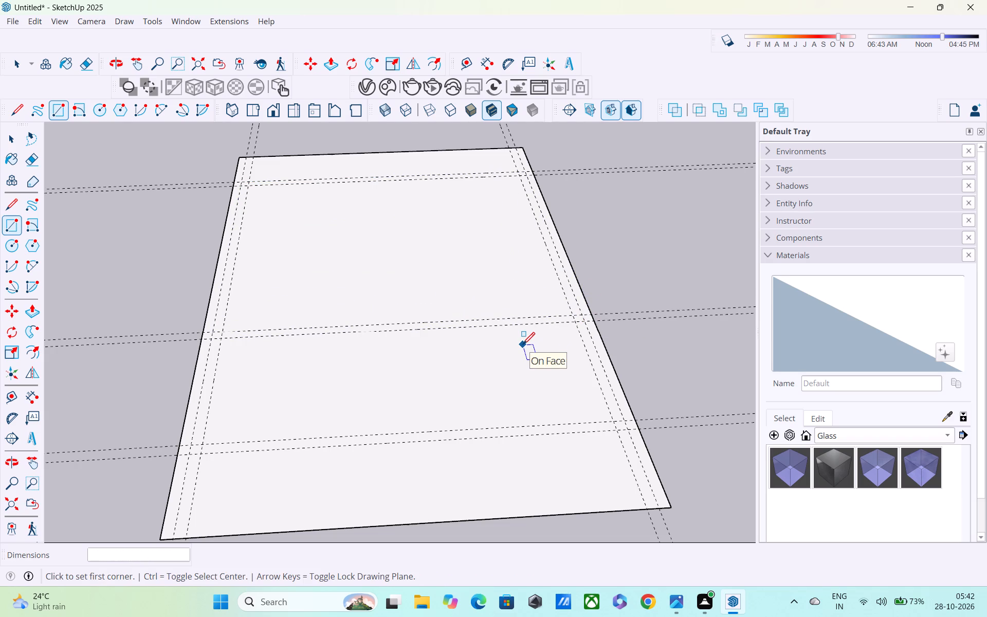
# Start a Tape Measure guide from the inner guide along the right-hand 50' side, offset across the face toward the opposite side.
pyautogui.press('t')
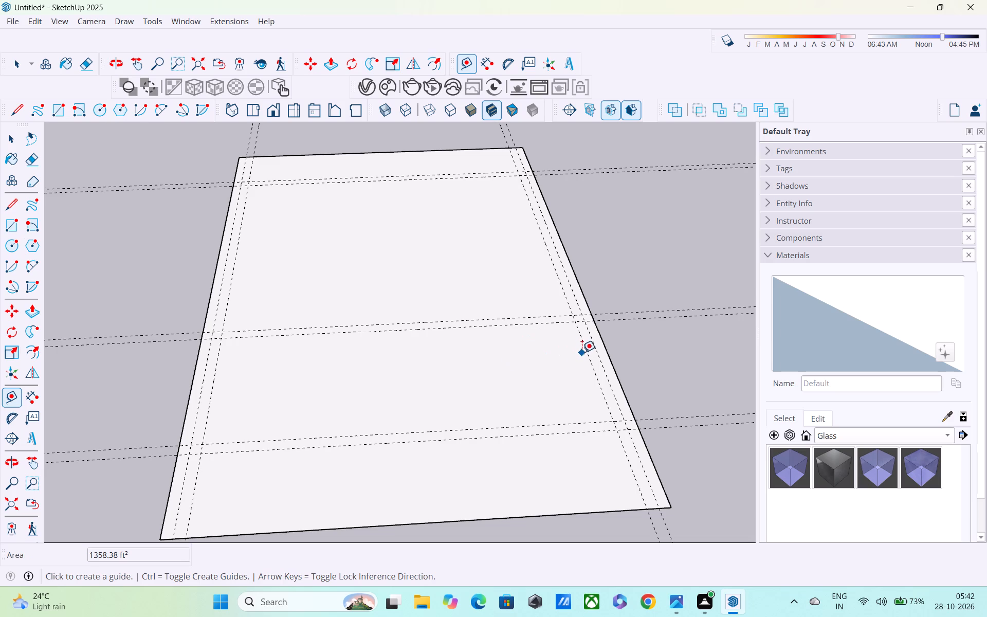
pyautogui.click(584, 349)
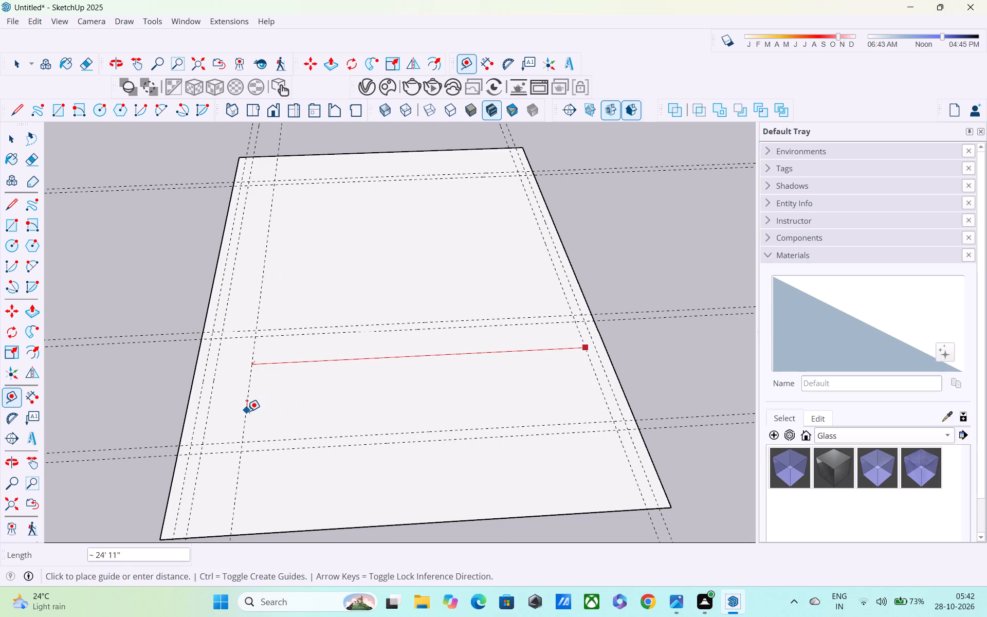
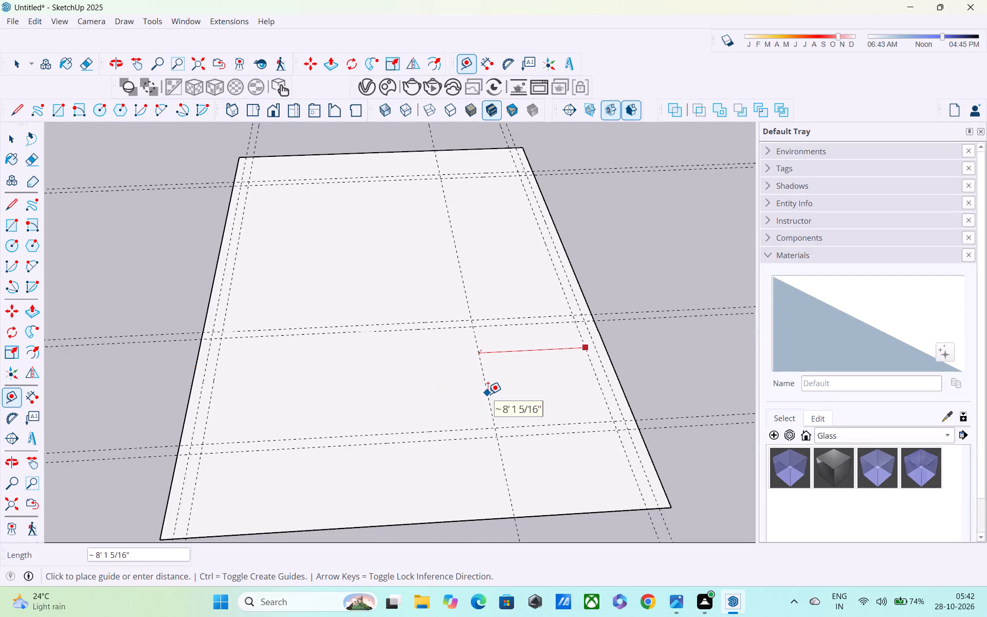
# Place the guide 12.5' from the inner guide along the right-hand 50' side, and add another 9" back toward that side.
pyautogui.write('12')
pyautogui.write(".5'")
pyautogui.press('Return')
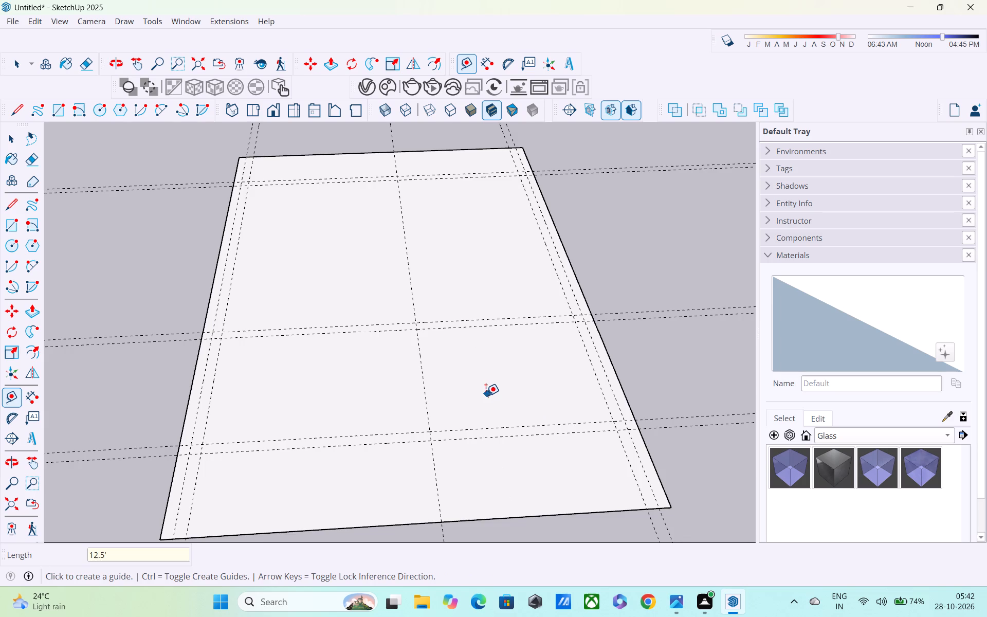
pyautogui.moveTo(484, 372); pyautogui.dragTo(448, 243, button='middle')
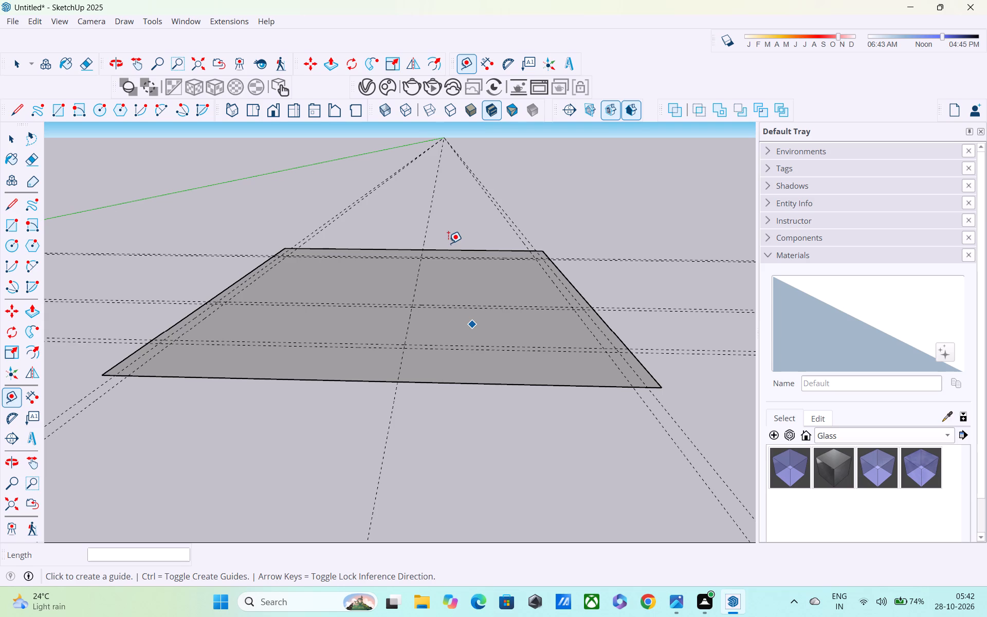
pyautogui.click(413, 313)
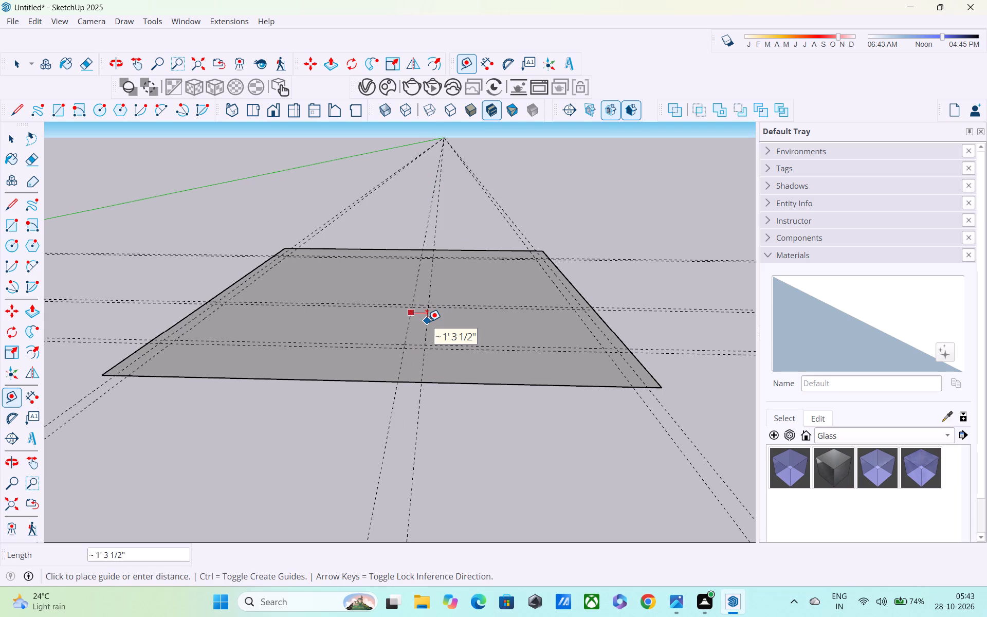
pyautogui.write('9"')
pyautogui.press('Return')
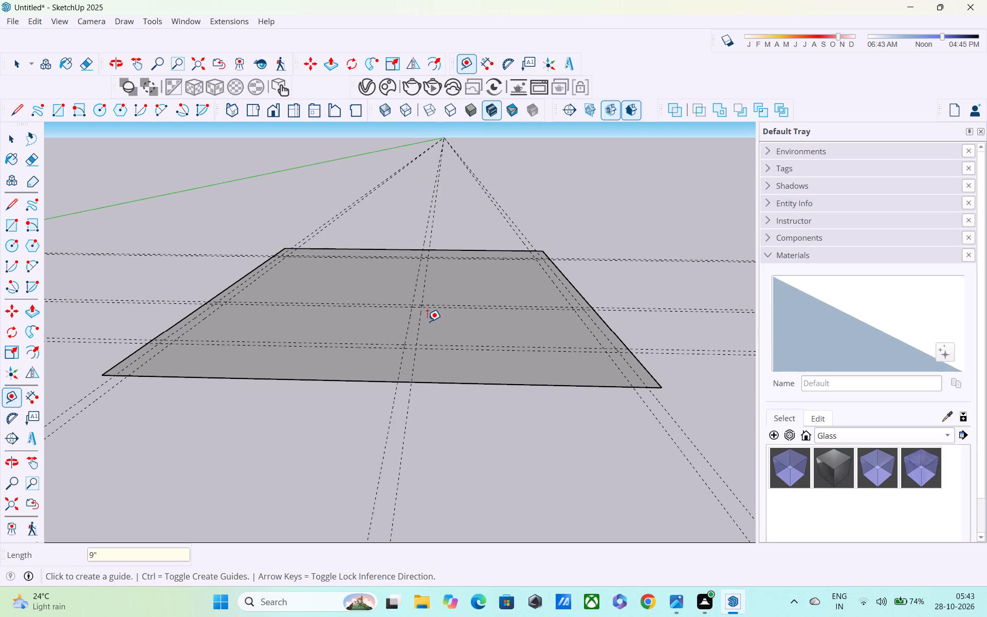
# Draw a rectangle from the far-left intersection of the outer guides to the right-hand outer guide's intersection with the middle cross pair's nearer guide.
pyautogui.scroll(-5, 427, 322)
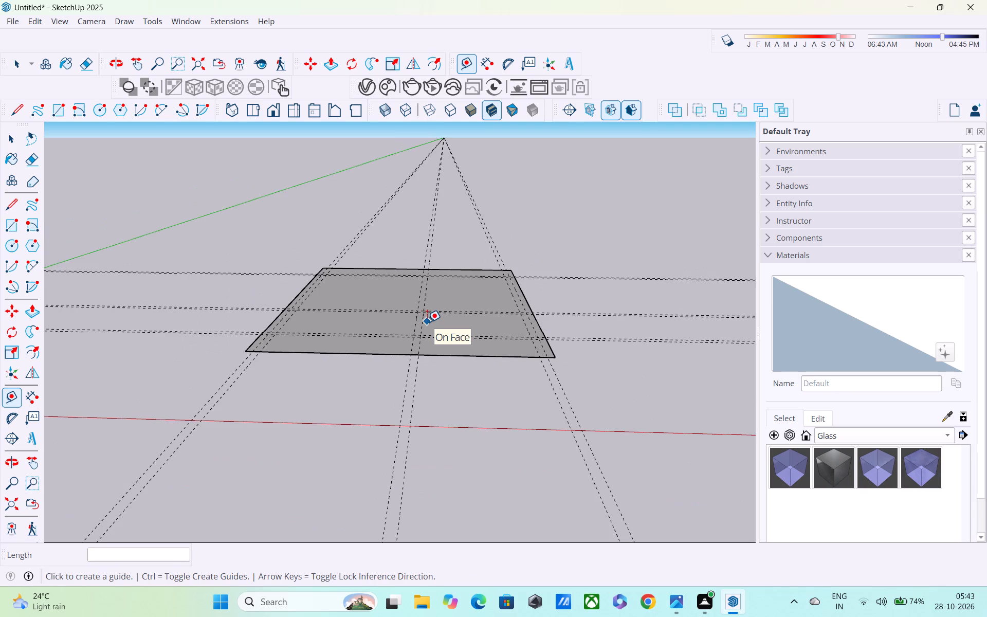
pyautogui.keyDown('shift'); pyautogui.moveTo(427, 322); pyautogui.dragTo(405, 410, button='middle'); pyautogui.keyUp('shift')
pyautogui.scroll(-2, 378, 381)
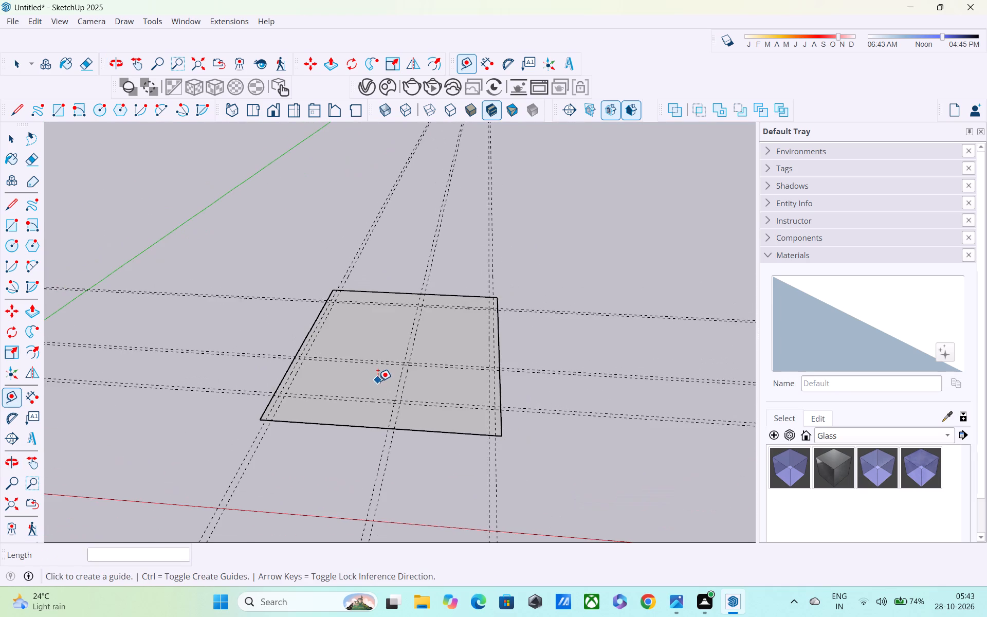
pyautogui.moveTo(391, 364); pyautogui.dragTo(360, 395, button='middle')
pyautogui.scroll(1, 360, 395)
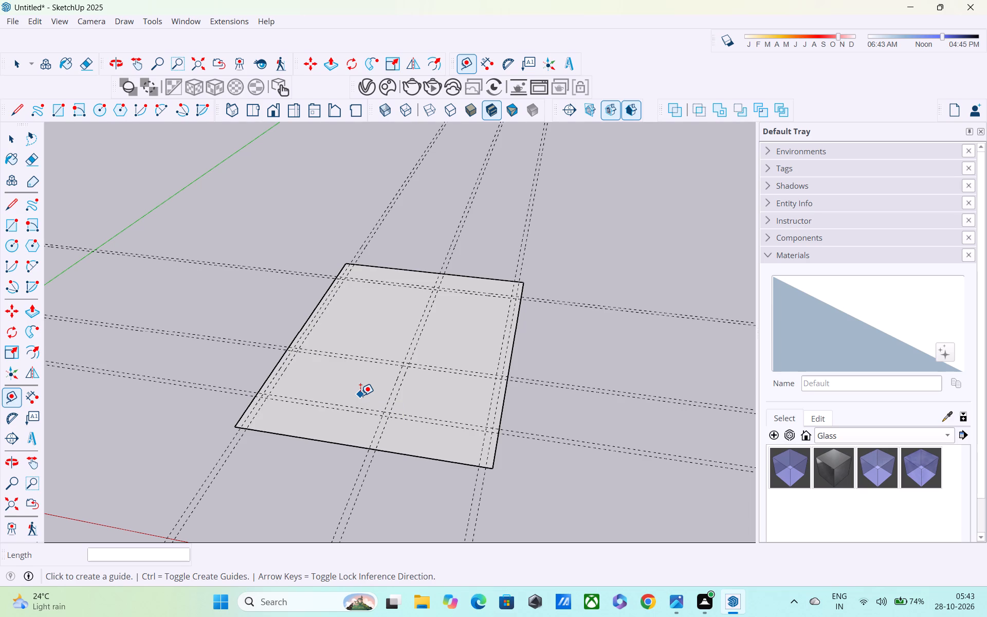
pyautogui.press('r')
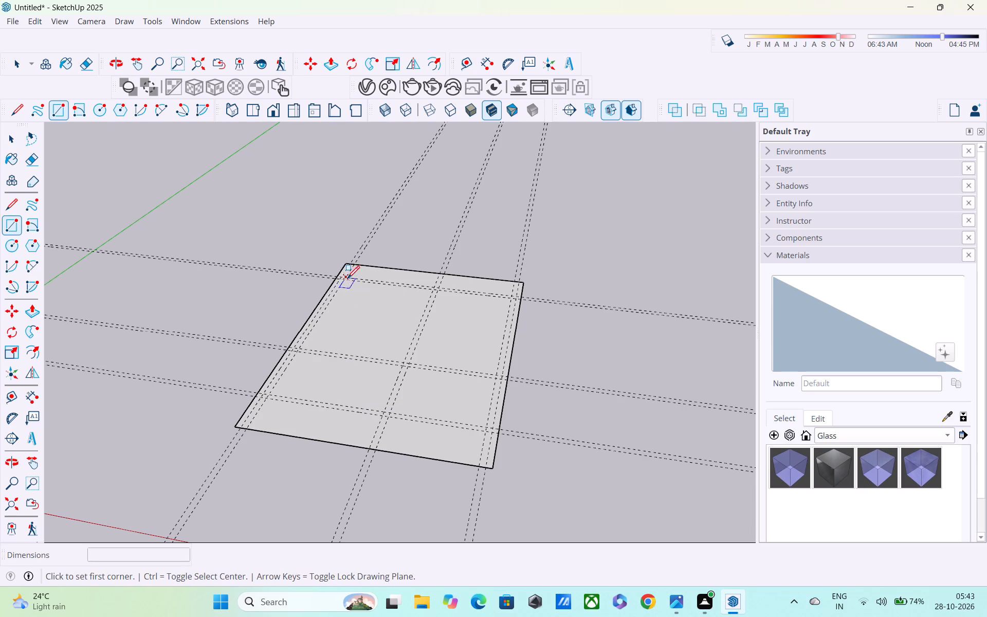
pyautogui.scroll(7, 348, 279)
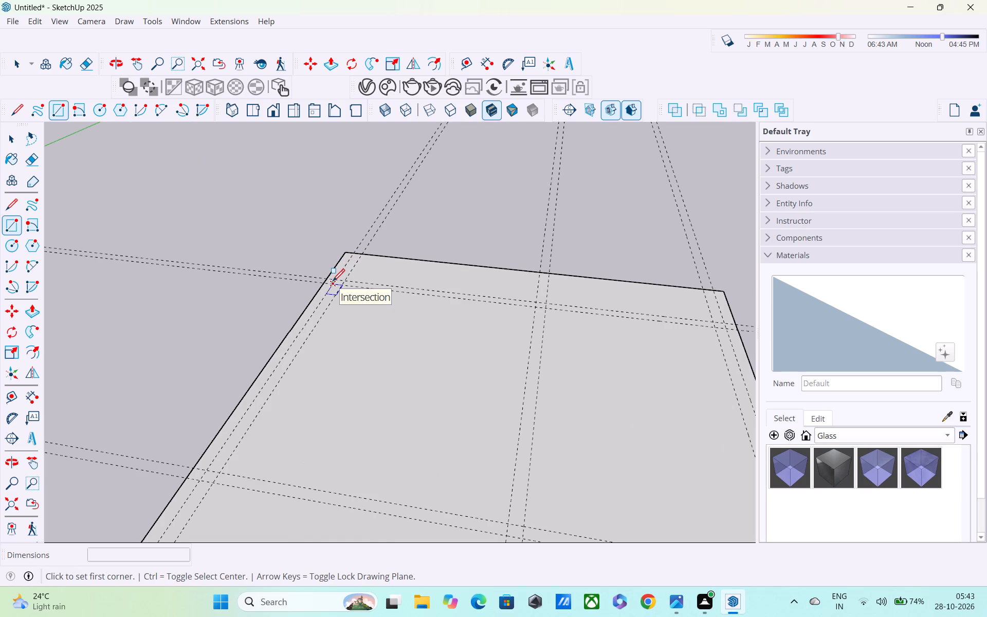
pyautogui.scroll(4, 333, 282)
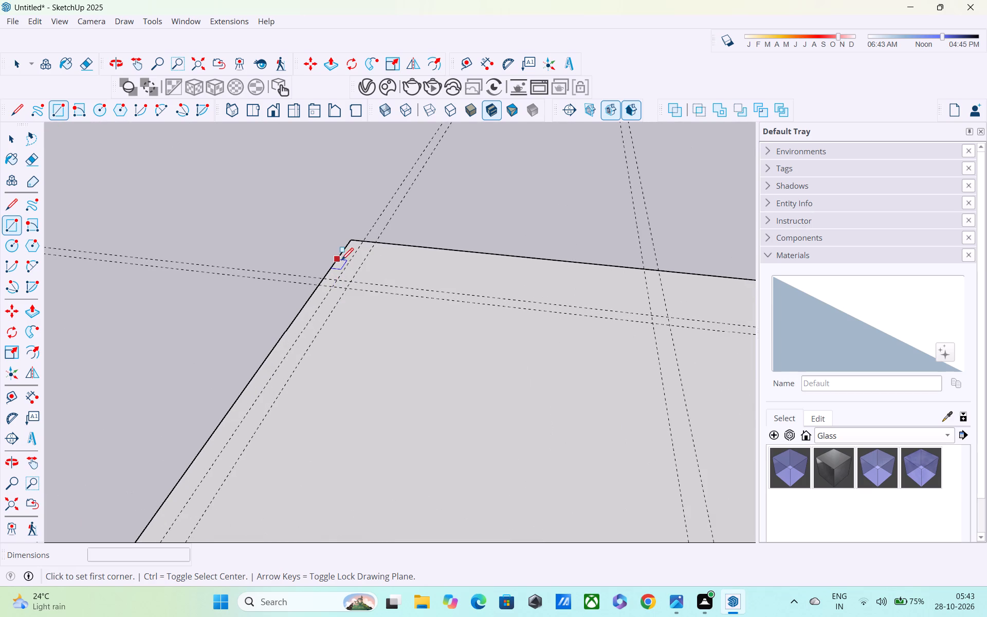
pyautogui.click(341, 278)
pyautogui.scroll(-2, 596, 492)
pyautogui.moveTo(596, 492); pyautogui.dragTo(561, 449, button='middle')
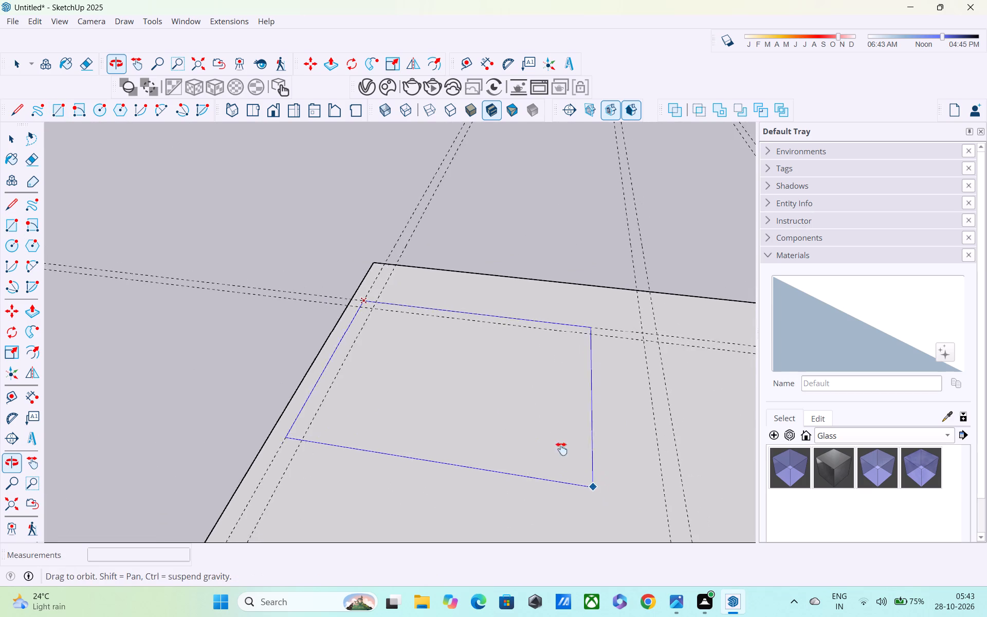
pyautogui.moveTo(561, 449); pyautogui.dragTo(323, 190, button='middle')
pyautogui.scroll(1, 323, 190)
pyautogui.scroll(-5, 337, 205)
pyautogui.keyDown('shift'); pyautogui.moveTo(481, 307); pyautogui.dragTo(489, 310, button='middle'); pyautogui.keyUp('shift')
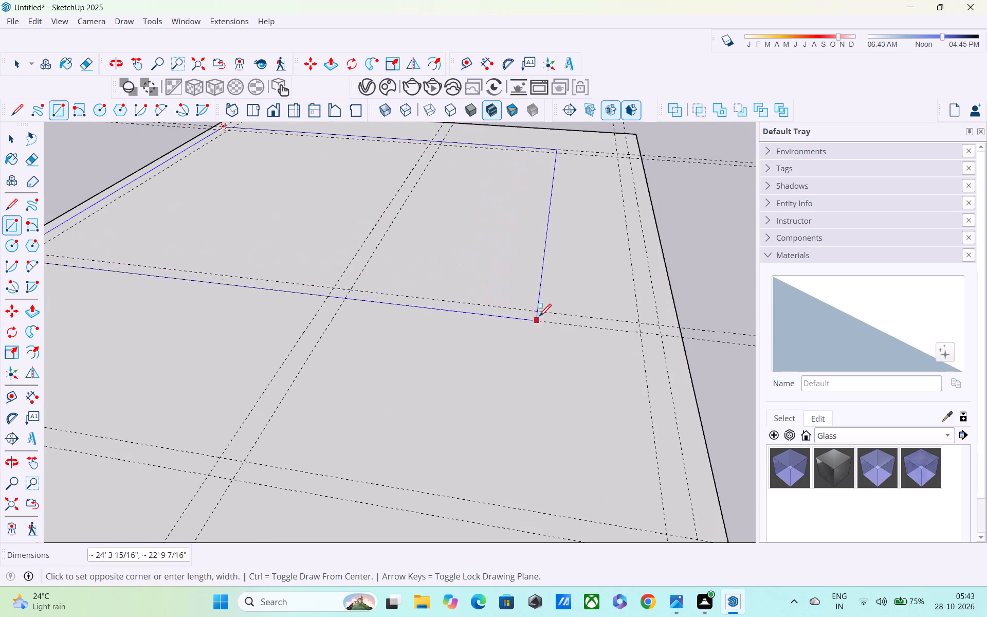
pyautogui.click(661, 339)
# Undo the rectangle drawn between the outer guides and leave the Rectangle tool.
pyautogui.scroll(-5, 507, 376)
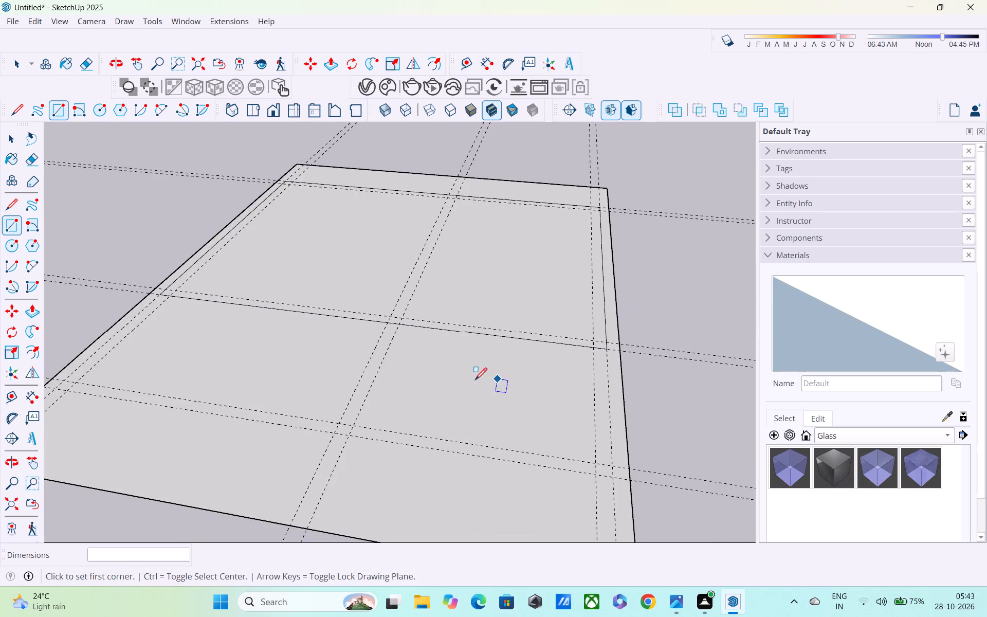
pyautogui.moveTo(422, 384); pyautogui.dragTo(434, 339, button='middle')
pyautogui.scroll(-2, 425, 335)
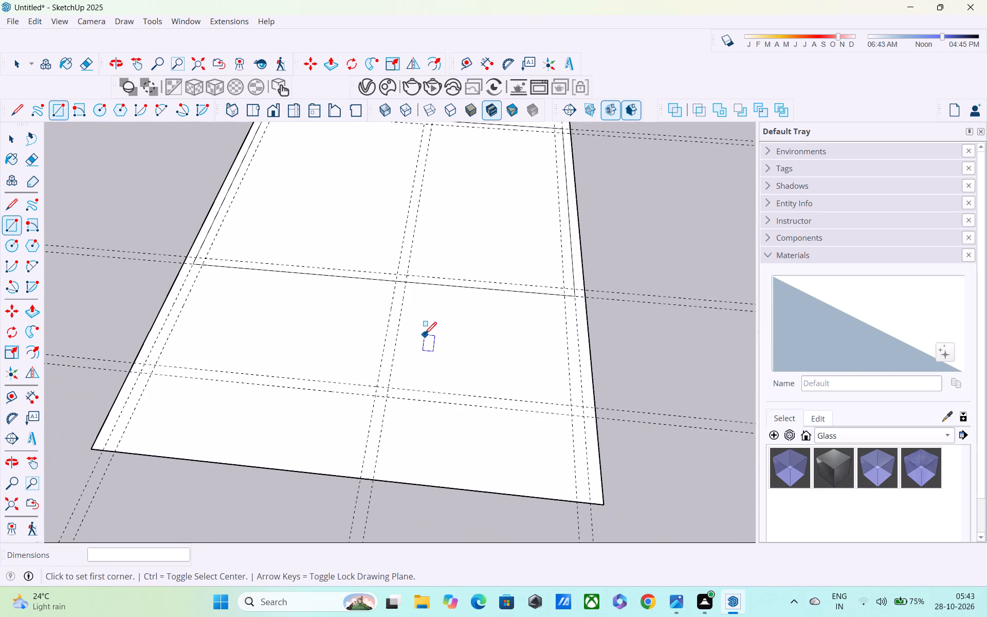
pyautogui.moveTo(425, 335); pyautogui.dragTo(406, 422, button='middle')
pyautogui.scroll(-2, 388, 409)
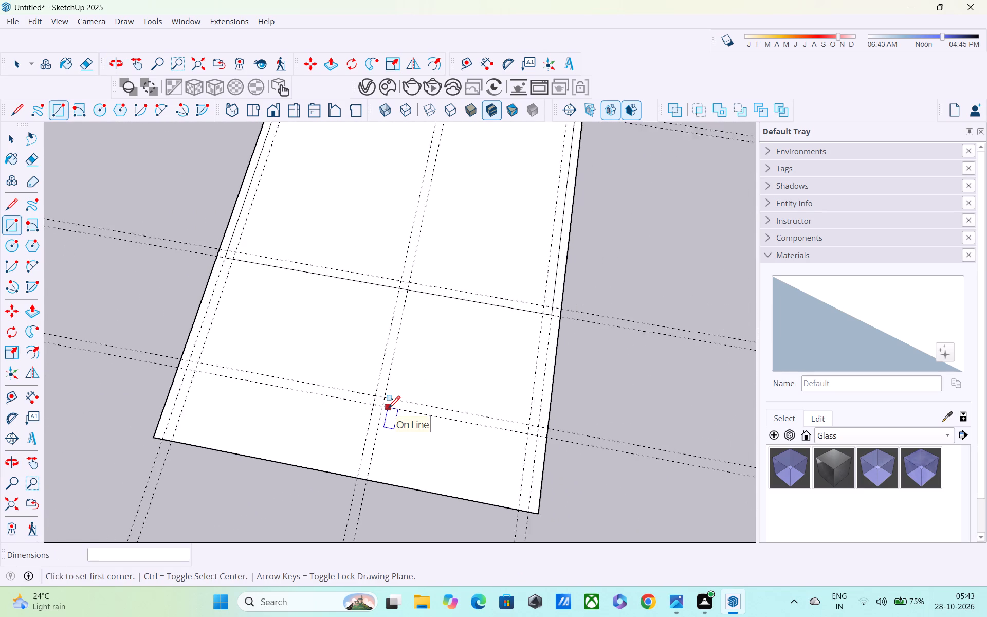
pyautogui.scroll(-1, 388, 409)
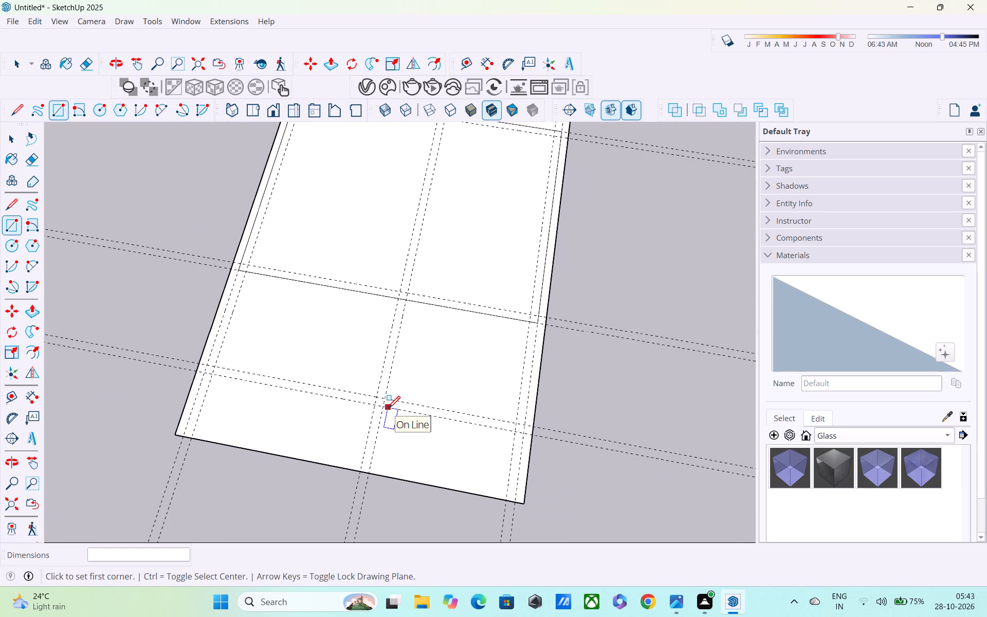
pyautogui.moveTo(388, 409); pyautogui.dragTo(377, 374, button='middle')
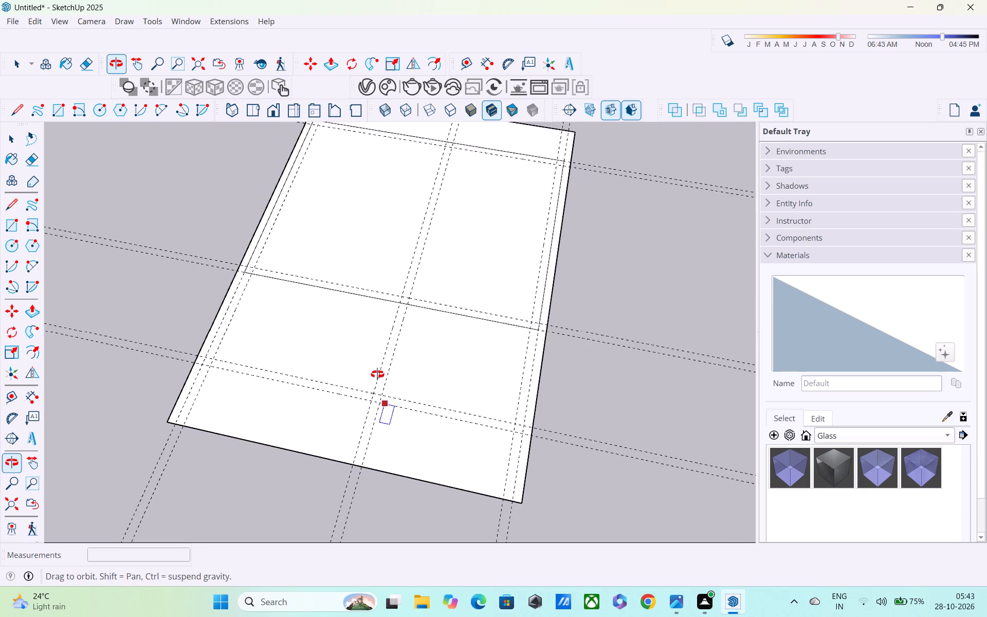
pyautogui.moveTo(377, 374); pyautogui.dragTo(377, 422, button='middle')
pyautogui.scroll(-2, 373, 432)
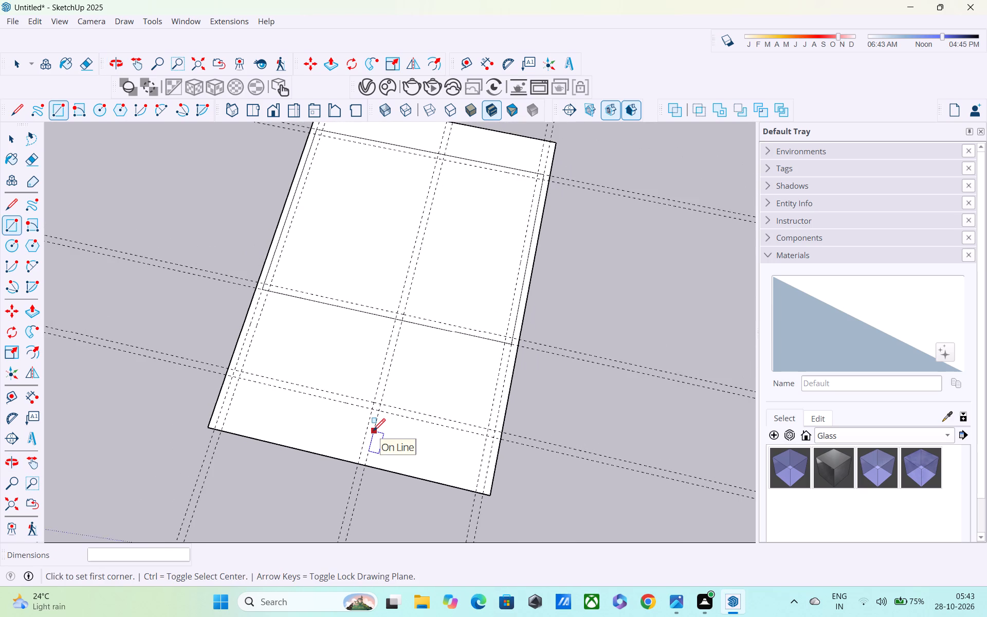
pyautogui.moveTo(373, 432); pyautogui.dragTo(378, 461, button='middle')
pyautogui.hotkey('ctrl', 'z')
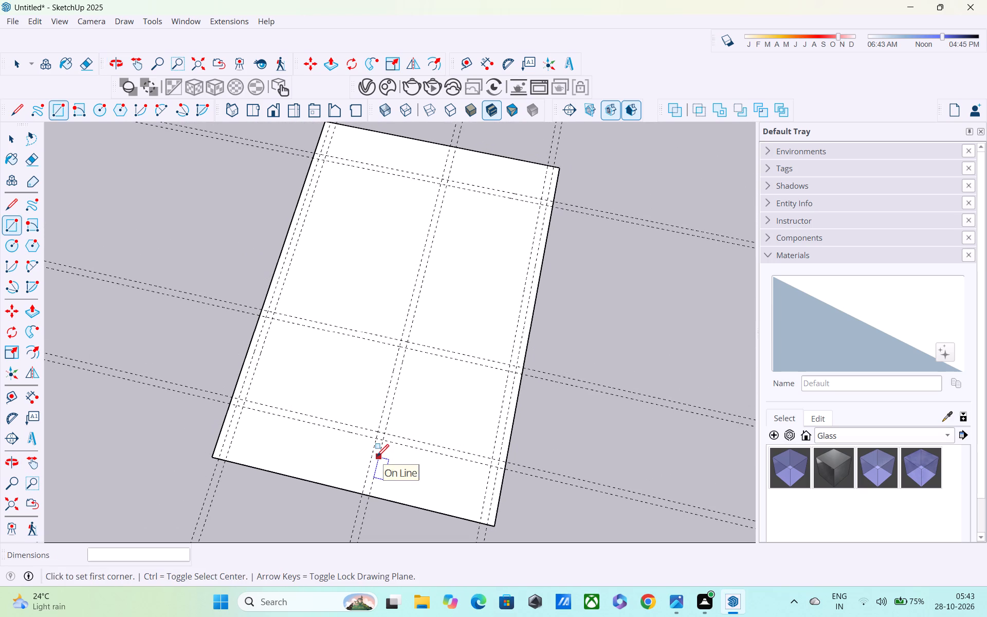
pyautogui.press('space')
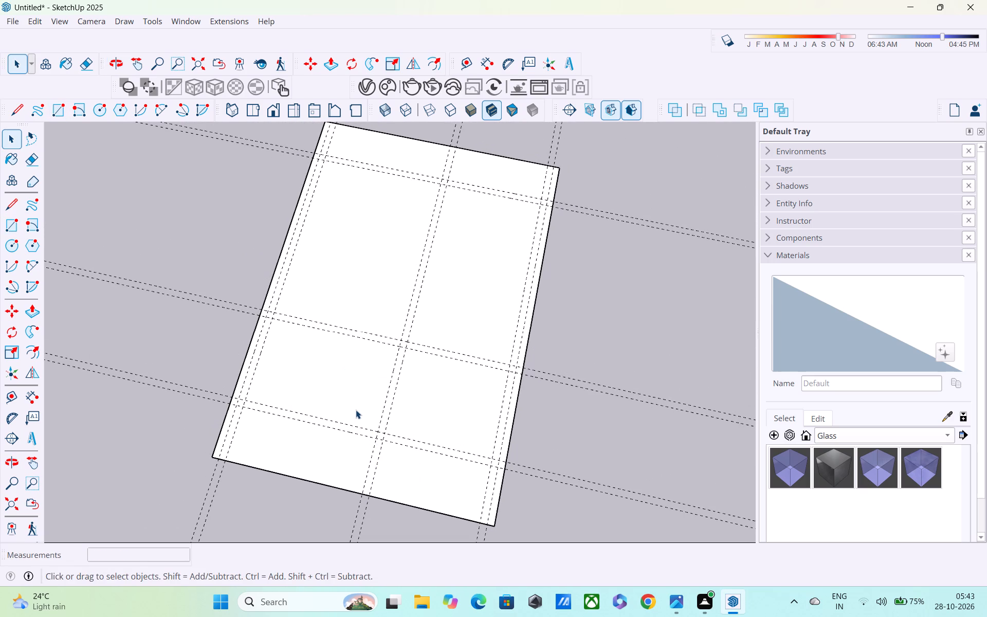
# Add a cross guide 7' from the middle pair toward the near 30' edge, and another 9" back toward the middle pair.
pyautogui.press('t')
pyautogui.click(366, 337)
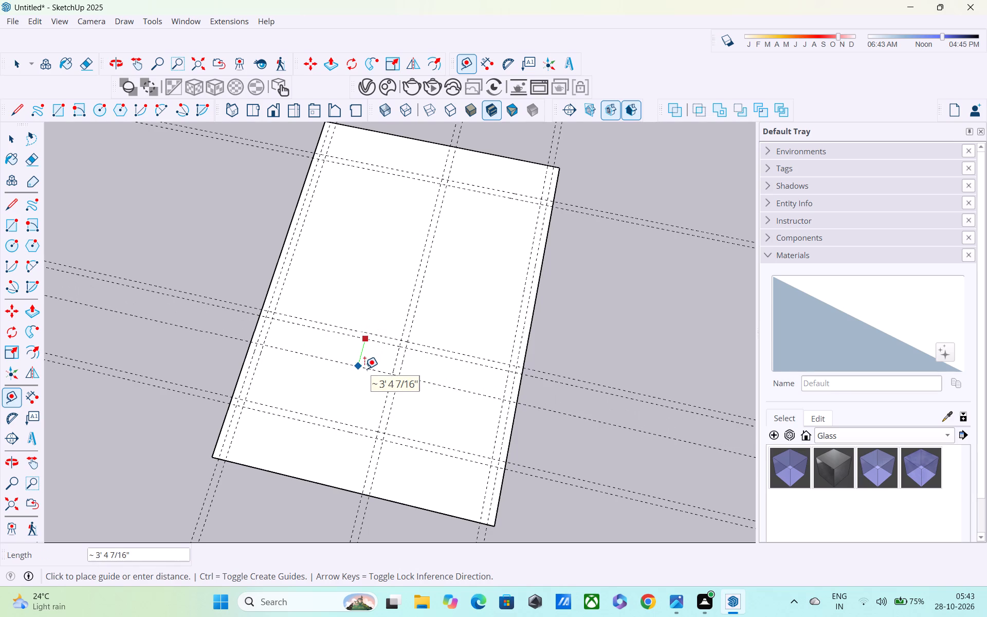
pyautogui.write("7'")
pyautogui.press('Return')
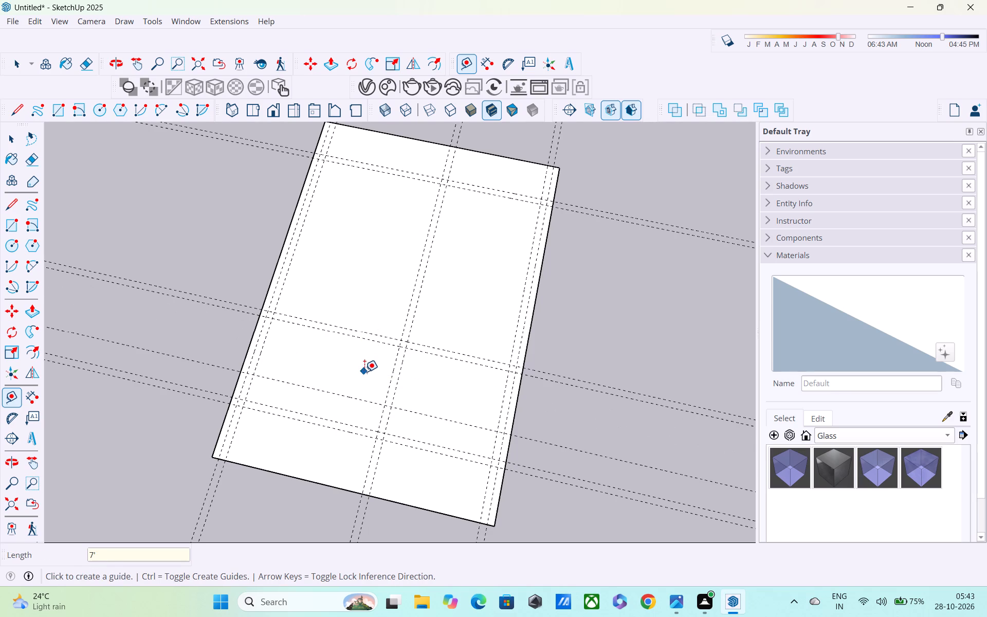
pyautogui.click(358, 400)
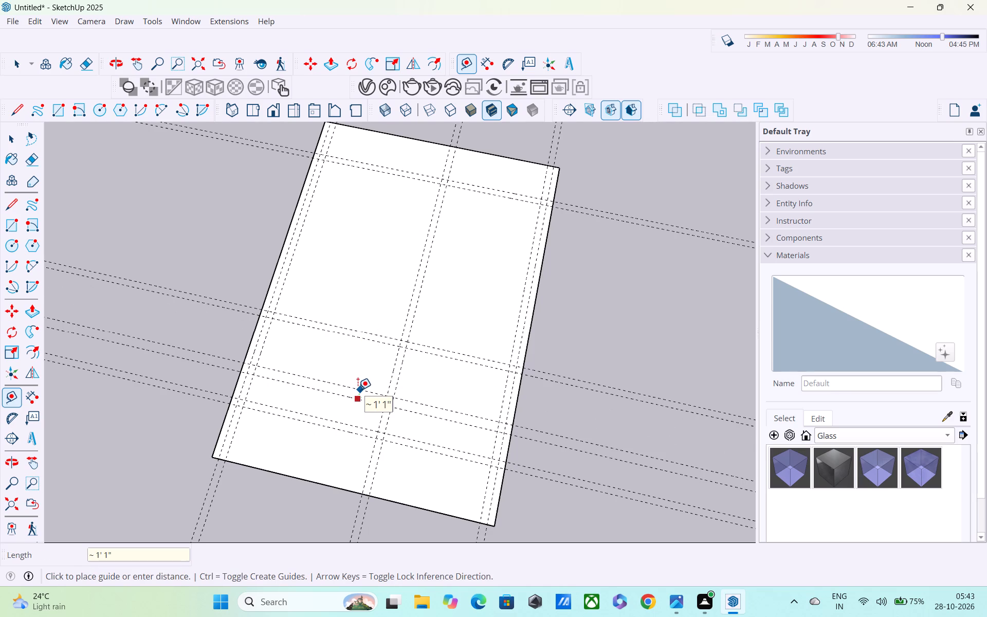
pyautogui.write('9"')
pyautogui.press('Return')
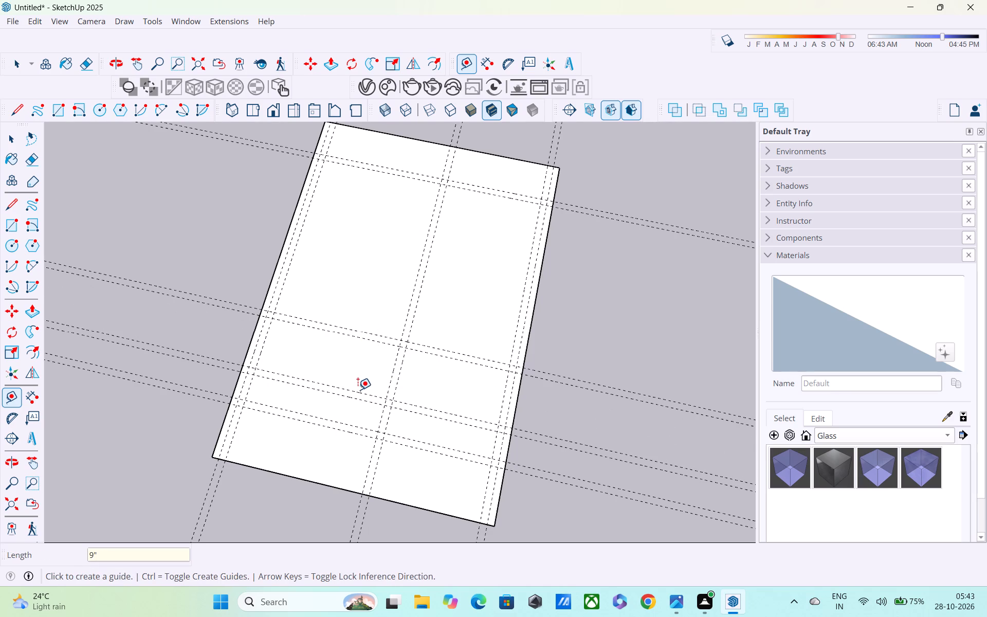
pyautogui.press('space')
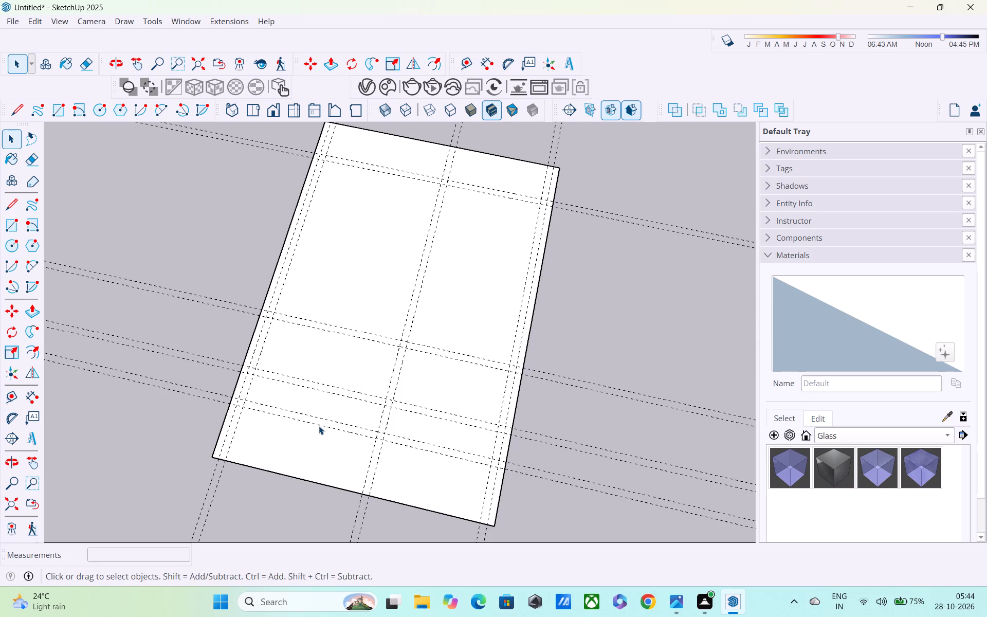
# Start a rectangle at the far-left intersection of the outer guides, extending across the face toward the near 30' edge.
pyautogui.moveTo(321, 395); pyautogui.dragTo(328, 360, button='middle')
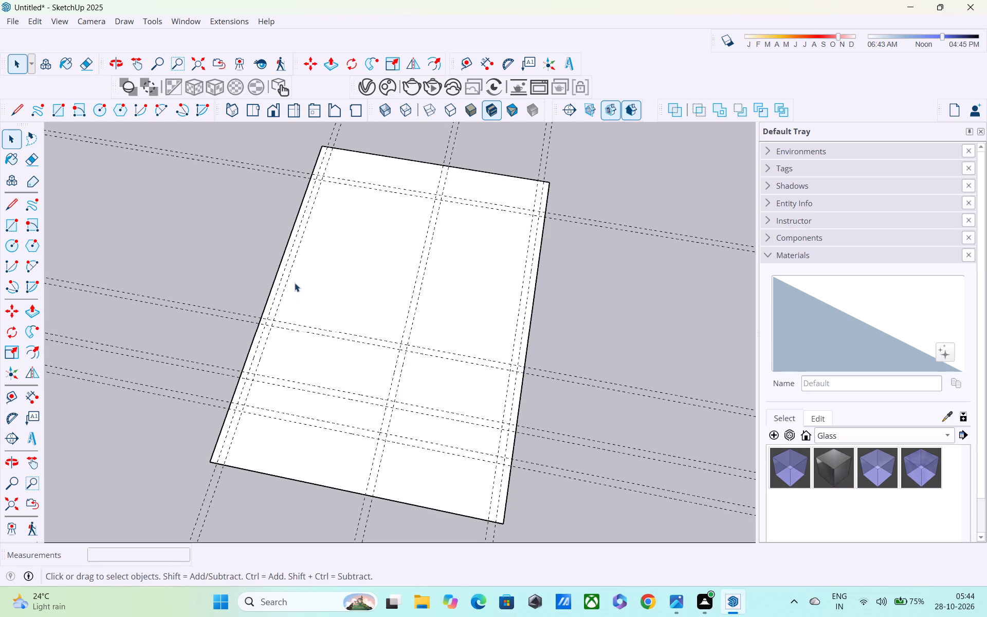
pyautogui.press('r')
pyautogui.scroll(4, 318, 185)
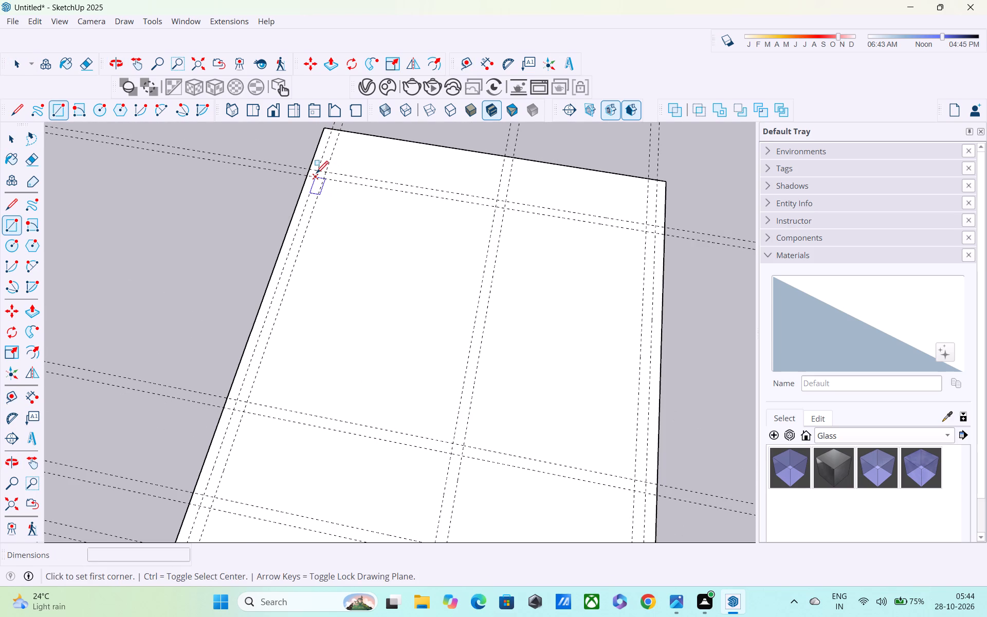
pyautogui.click(316, 171)
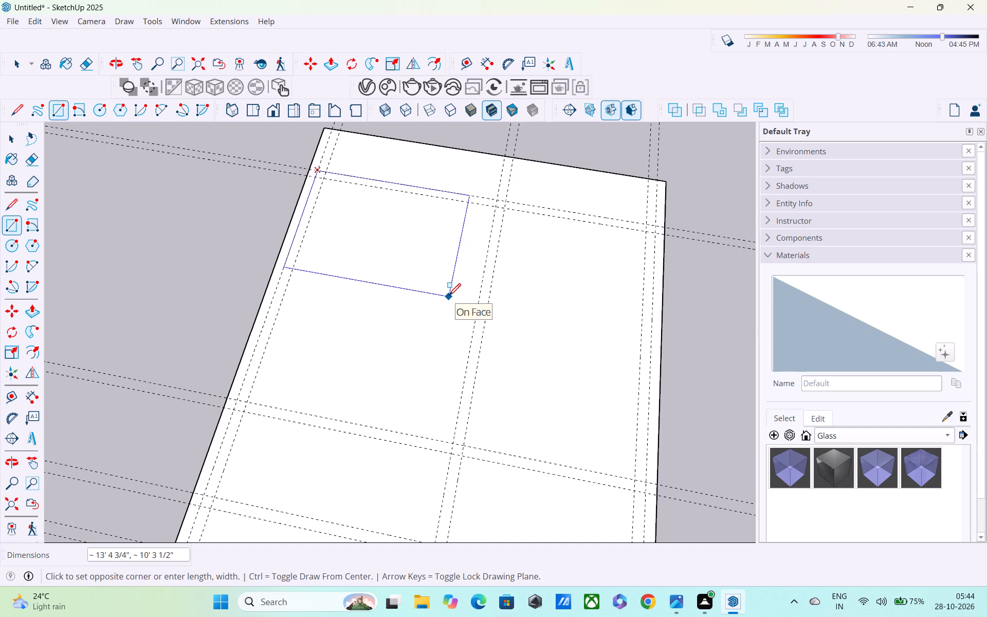
pyautogui.keyDown('shift'); pyautogui.moveTo(447, 297); pyautogui.dragTo(334, 181, button='middle'); pyautogui.keyUp('shift')
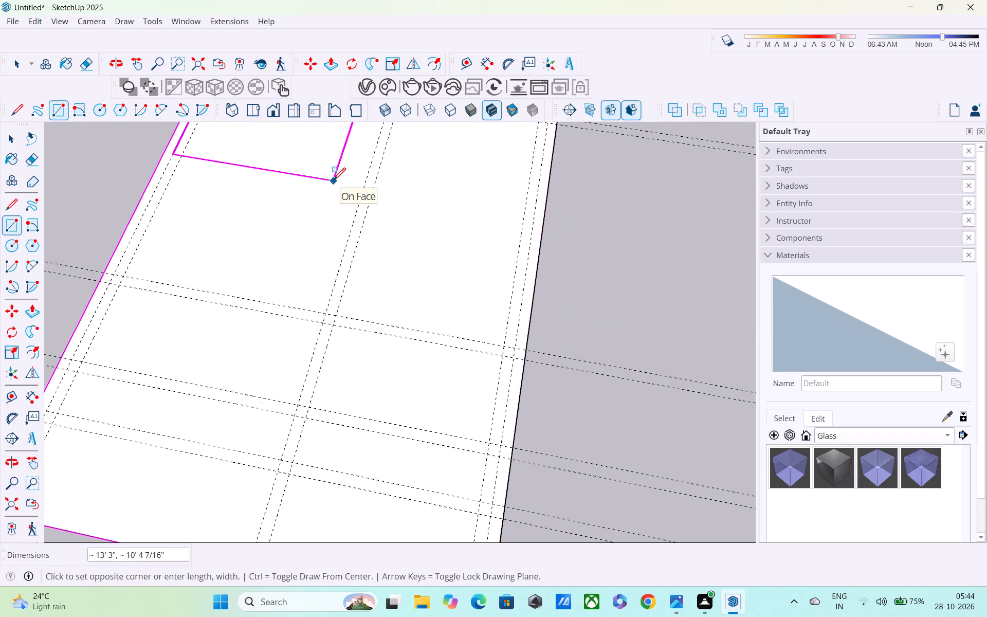
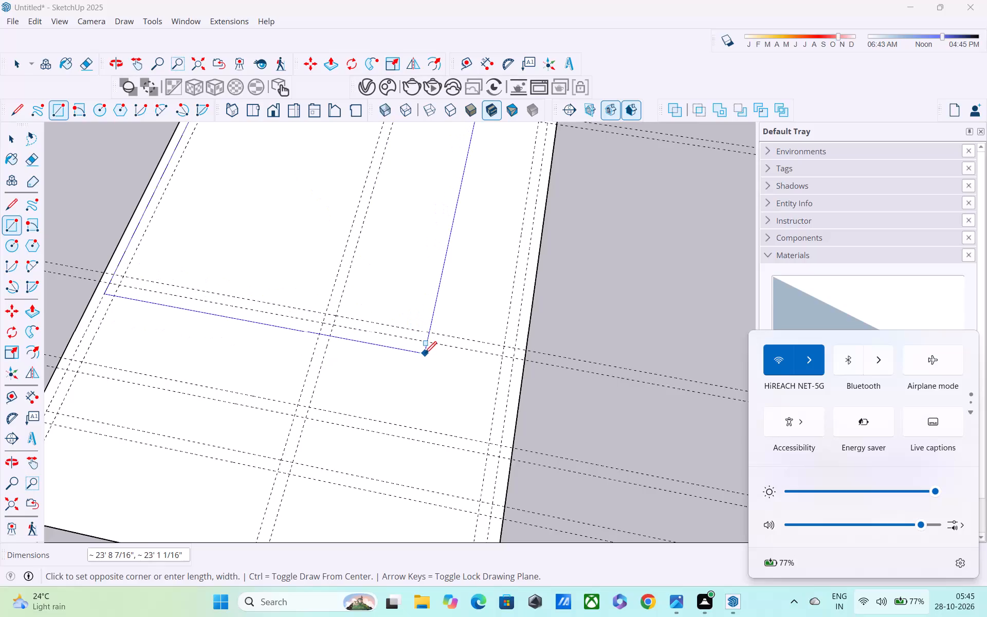
# Finish the outer rectangle, about 22' 9" by 29', at the right-hand outer guide's intersection with the middle cross pair's nearer guide.
pyautogui.keyDown('shift'); pyautogui.moveTo(406, 344); pyautogui.dragTo(360, 346, button='middle'); pyautogui.keyUp('shift')
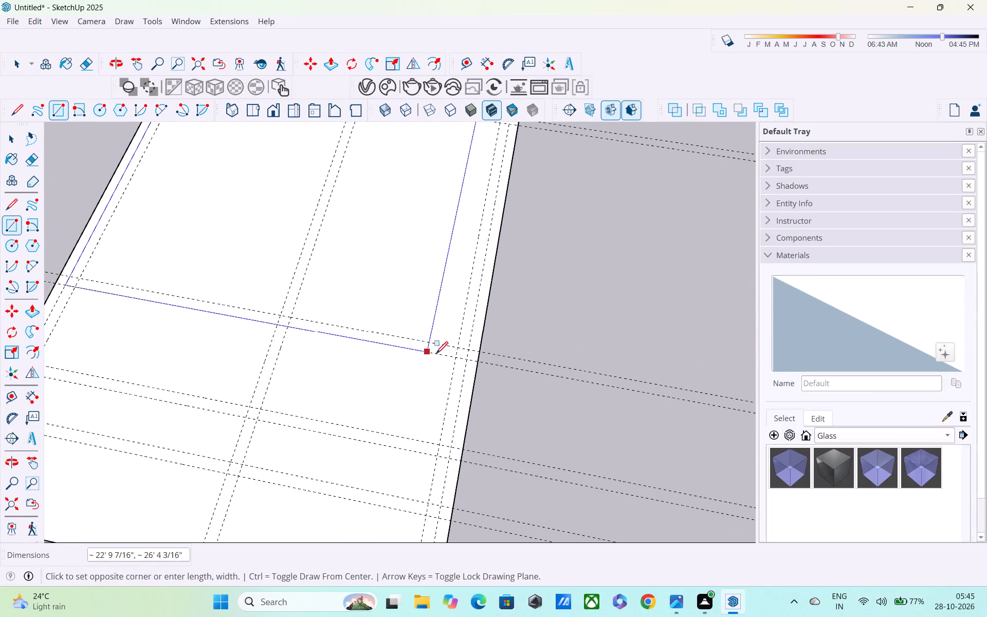
pyautogui.scroll(5, 470, 359)
pyautogui.click(466, 364)
pyautogui.scroll(-4, 348, 333)
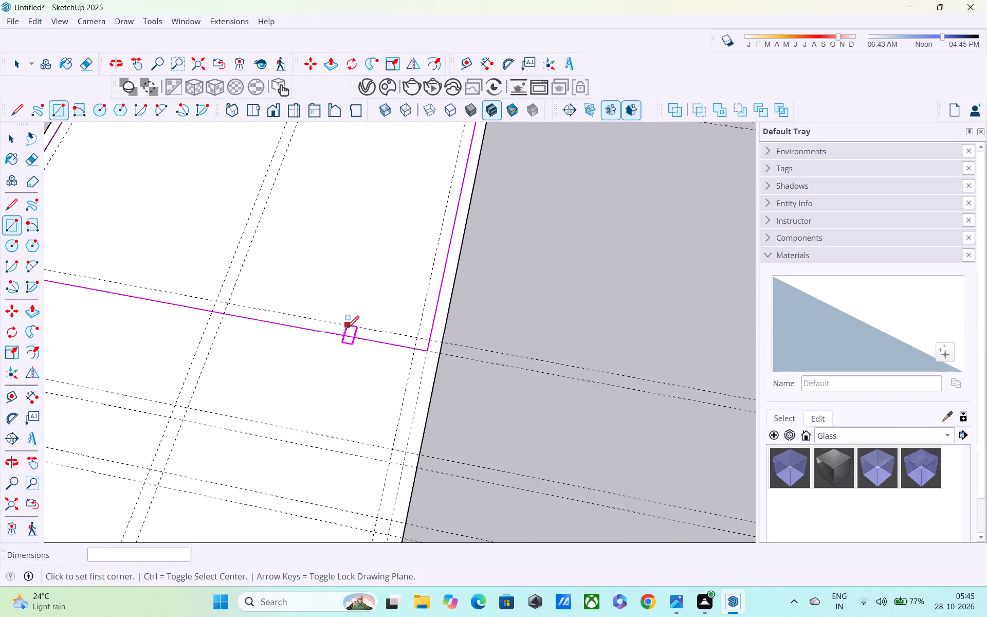
# Draw an inner rectangle about 21' 3" by 27' 9" between opposite intersections of the inner guides, leaving a 9" wall border.
pyautogui.keyDown('shift'); pyautogui.moveTo(347, 329); pyautogui.dragTo(438, 447, button='middle'); pyautogui.keyUp('shift')
pyautogui.keyDown('shift'); pyautogui.moveTo(304, 259); pyautogui.dragTo(384, 364, button='middle'); pyautogui.keyUp('shift')
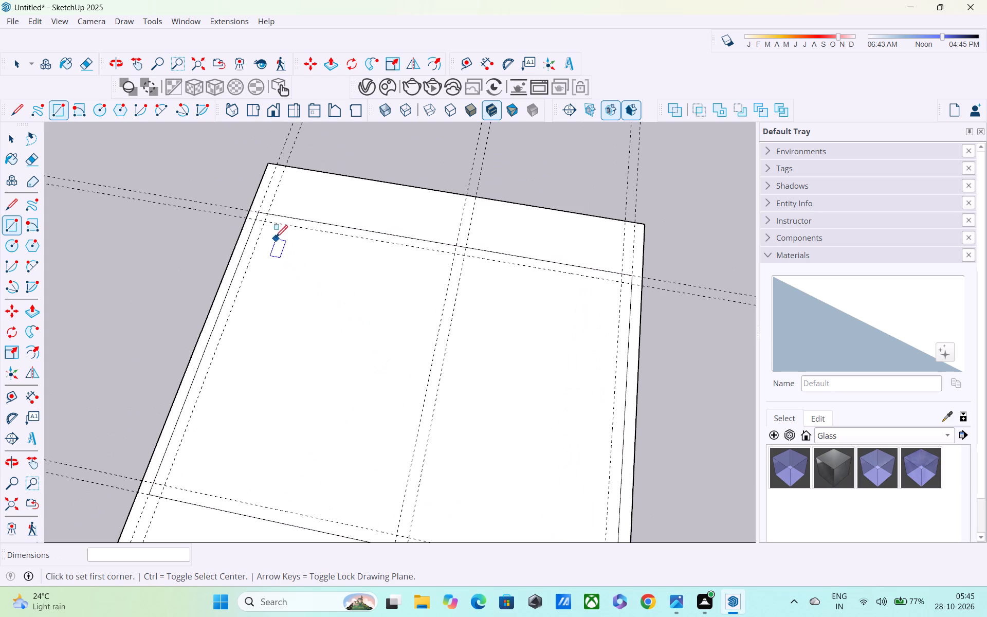
pyautogui.click(266, 221)
pyautogui.moveTo(374, 350); pyautogui.dragTo(278, 250, button='middle')
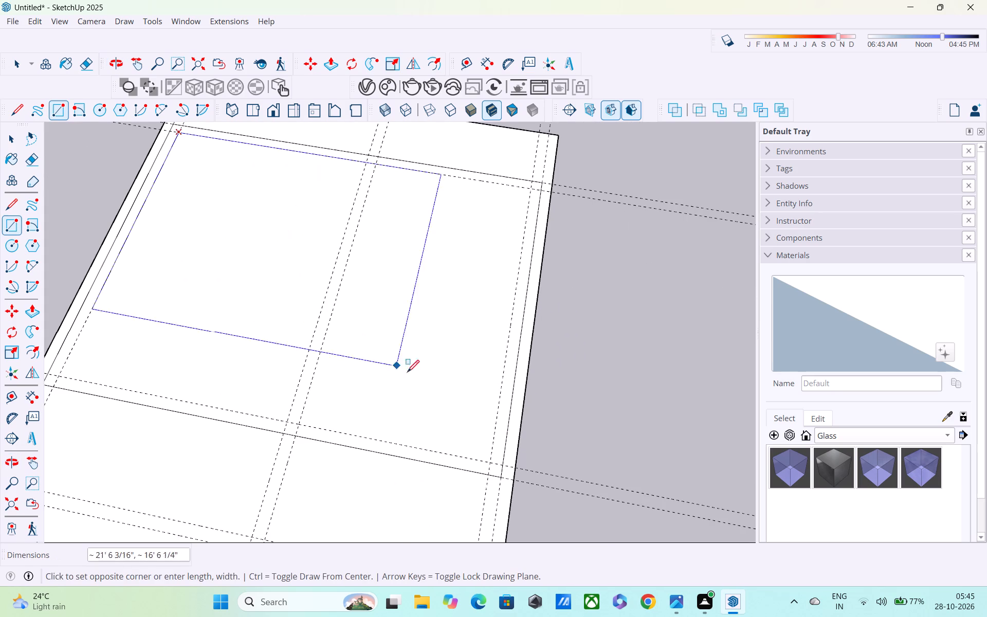
pyautogui.click(495, 462)
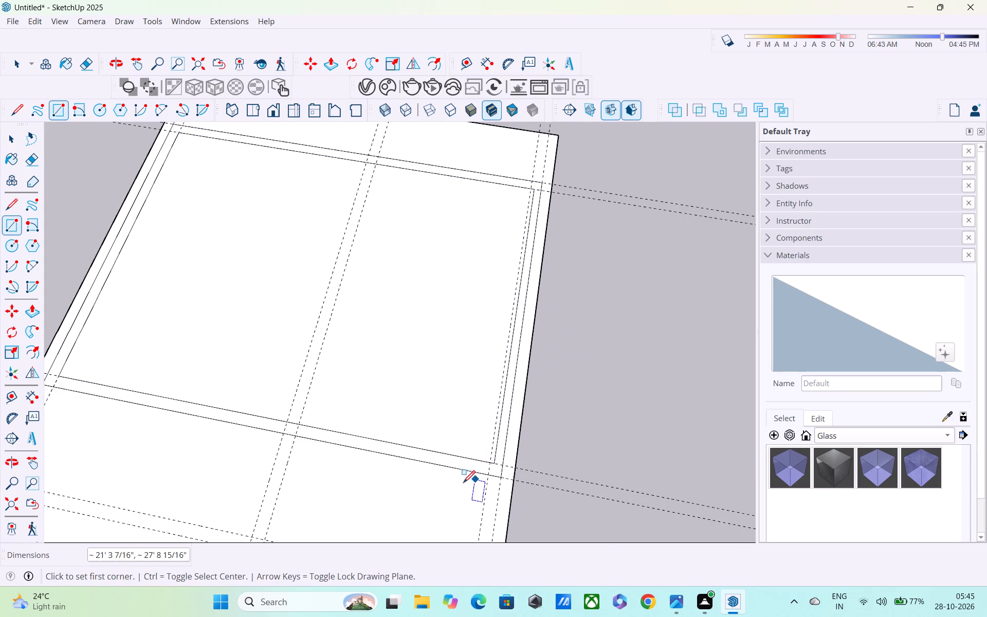
# Push/Pull the 9" wall border between the two rectangles up by 10'.
pyautogui.scroll(-1, 396, 471)
pyautogui.moveTo(392, 459); pyautogui.dragTo(399, 349, button='middle')
pyautogui.scroll(-4, 392, 390)
pyautogui.scroll(5, 345, 413)
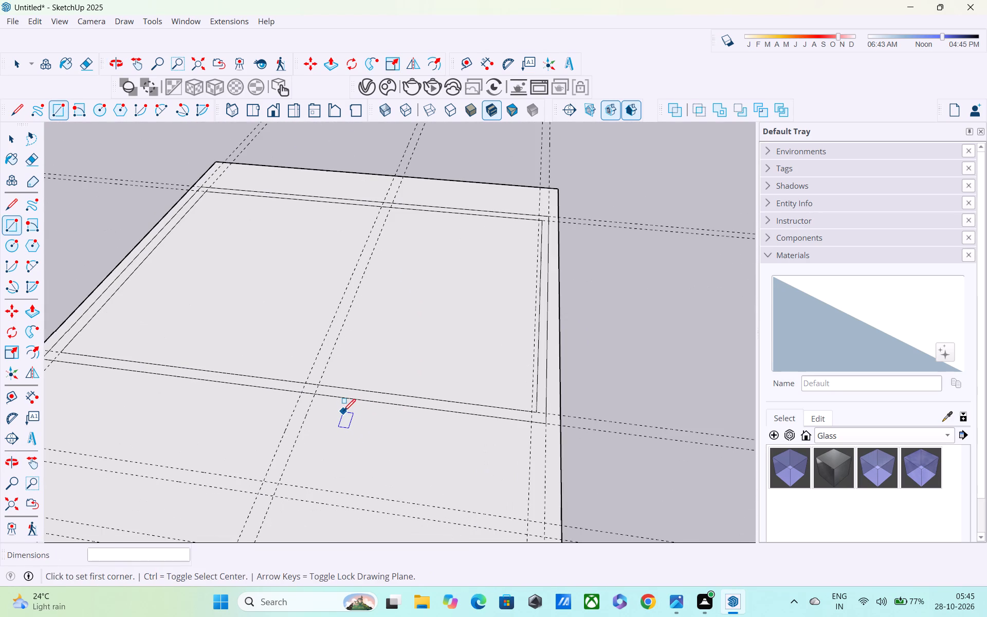
pyautogui.press('space')
pyautogui.press('p')
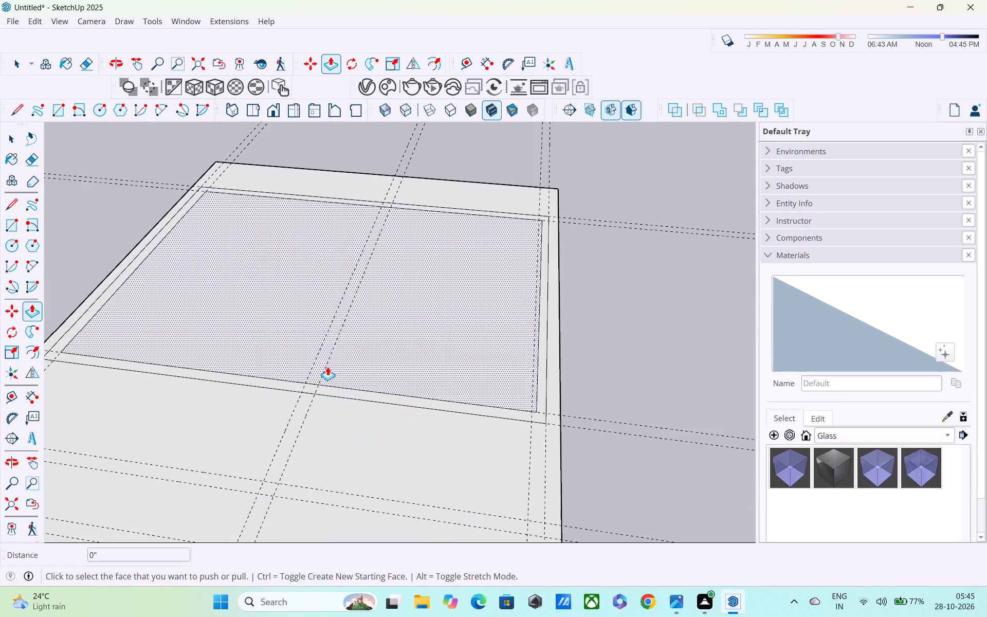
pyautogui.scroll(3, 328, 383)
pyautogui.click(332, 392)
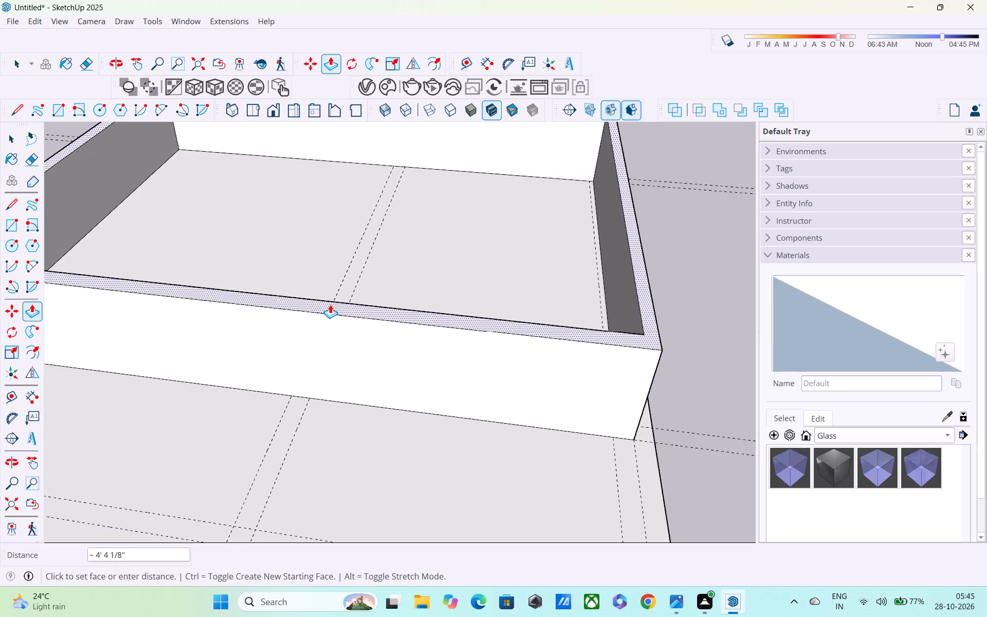
pyautogui.write("10'")
pyautogui.press('Return')
# Select the raised walls with their connected geometry, remove the base face and its outer edges from the selection, and group the walls.
pyautogui.scroll(-5, 335, 292)
pyautogui.moveTo(347, 257); pyautogui.dragTo(406, 469, button='middle')
pyautogui.moveTo(403, 463); pyautogui.dragTo(382, 346, button='middle')
pyautogui.scroll(1, 383, 343)
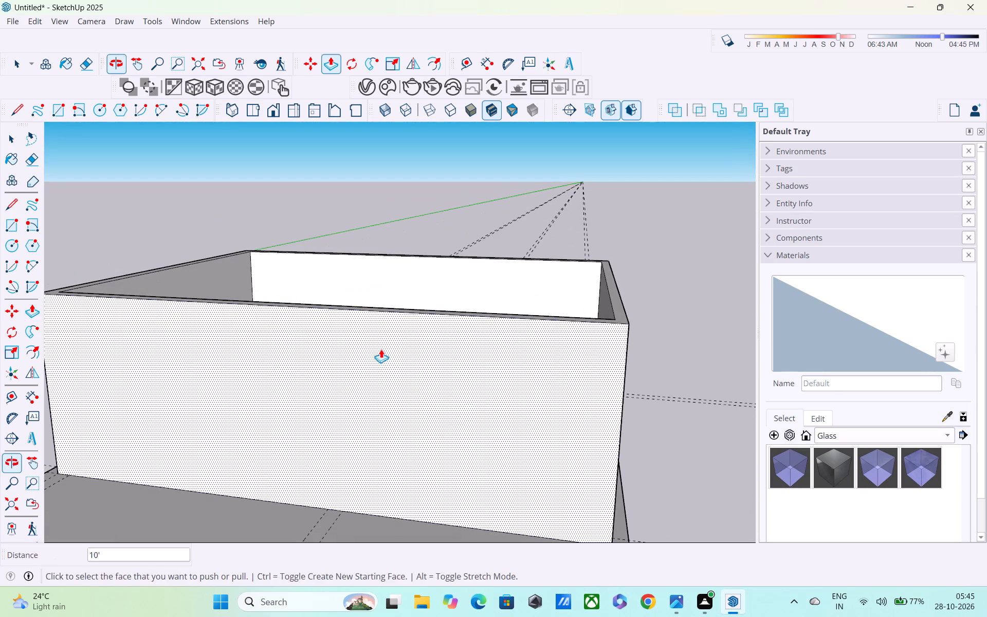
pyautogui.press('space')
pyautogui.tripleClick(379, 353)
pyautogui.scroll(-3, 378, 356)
pyautogui.moveTo(380, 357); pyautogui.dragTo(465, 365, button='middle')
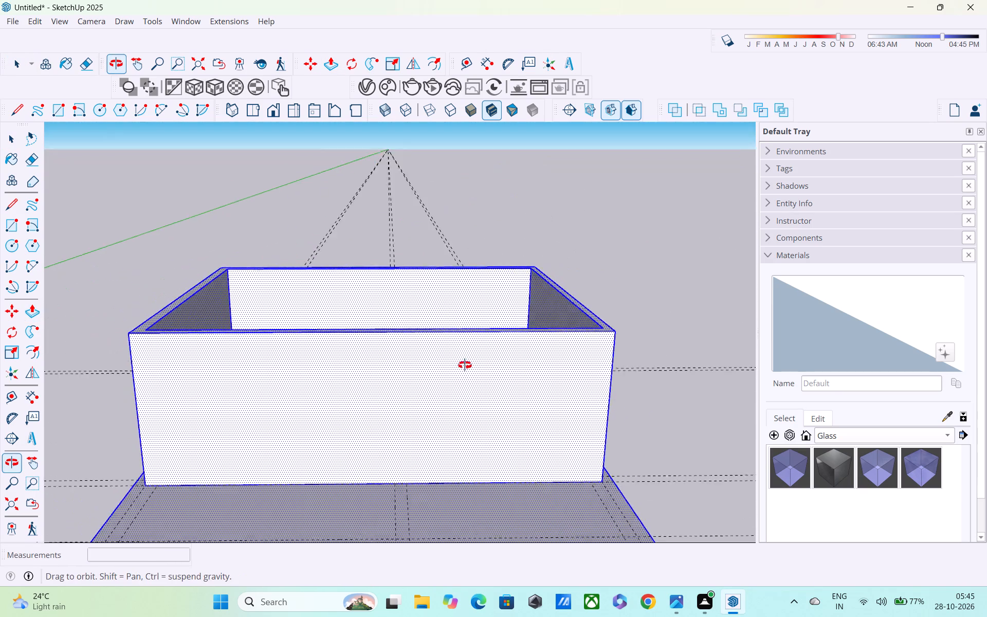
pyautogui.moveTo(465, 365); pyautogui.dragTo(495, 353, button='middle')
pyautogui.scroll(-5, 496, 353)
pyautogui.moveTo(473, 385); pyautogui.dragTo(636, 415, button='middle')
pyautogui.scroll(4, 367, 511)
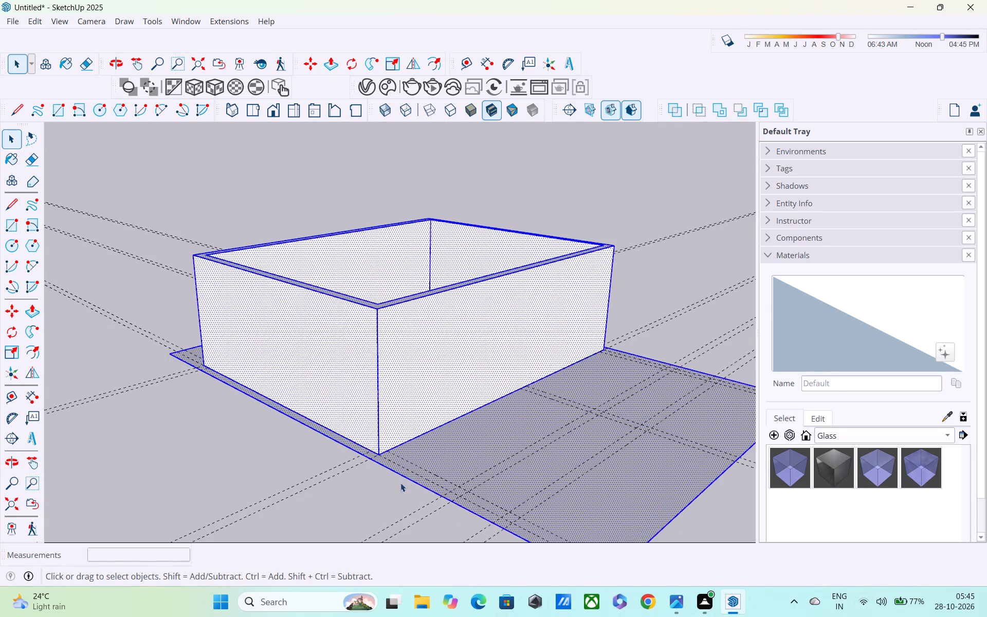
pyautogui.click(466, 449)
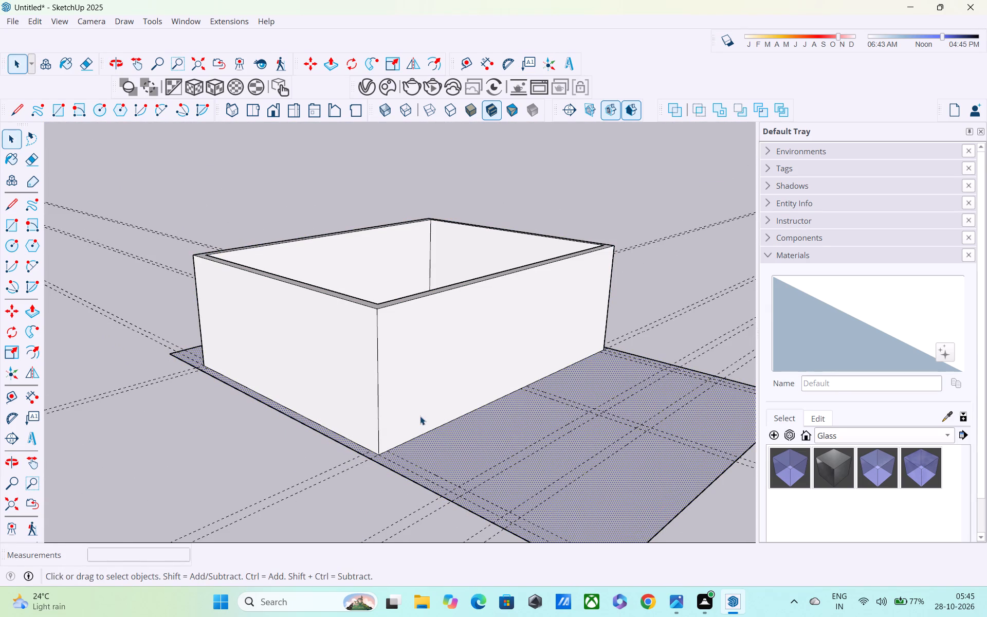
pyautogui.tripleClick(420, 416)
pyautogui.keyDown('shift'); pyautogui.click(438, 456); pyautogui.keyUp('shift')
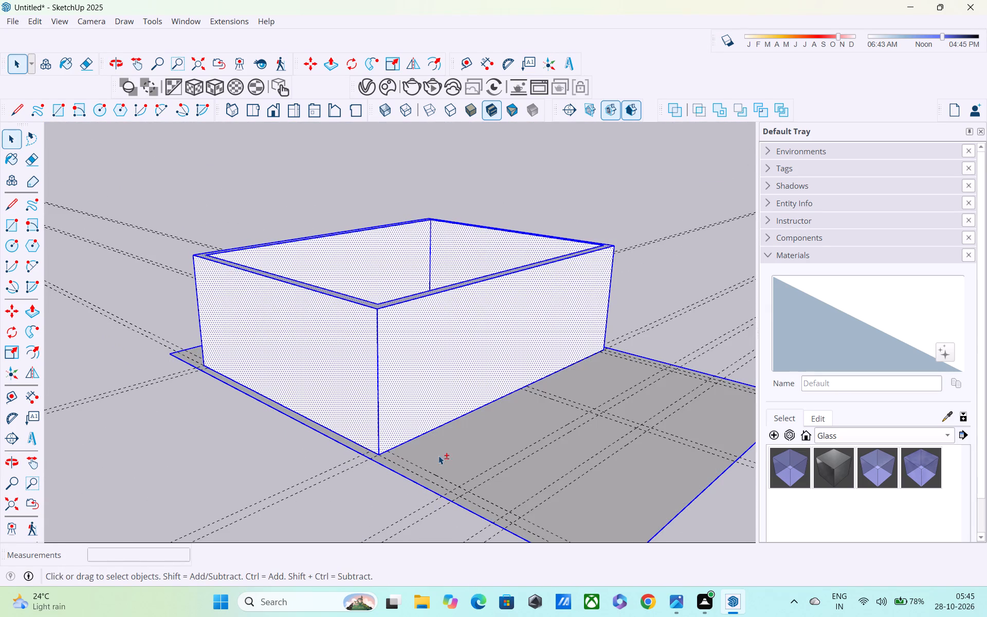
pyautogui.keyDown('shift'); pyautogui.click(427, 492); pyautogui.keyUp('shift')
pyautogui.scroll(-3, 449, 477)
pyautogui.moveTo(459, 469); pyautogui.dragTo(242, 403, button='middle')
pyautogui.keyDown('shift'); pyautogui.scroll(4, 319, 462); pyautogui.keyUp('shift')
pyautogui.keyDown('shift'); pyautogui.click(316, 435); pyautogui.keyUp('shift')
pyautogui.keyDown('shift'); pyautogui.scroll(-3, 481, 408); pyautogui.keyUp('shift')
pyautogui.moveTo(481, 408); pyautogui.dragTo(353, 474, button='middle')
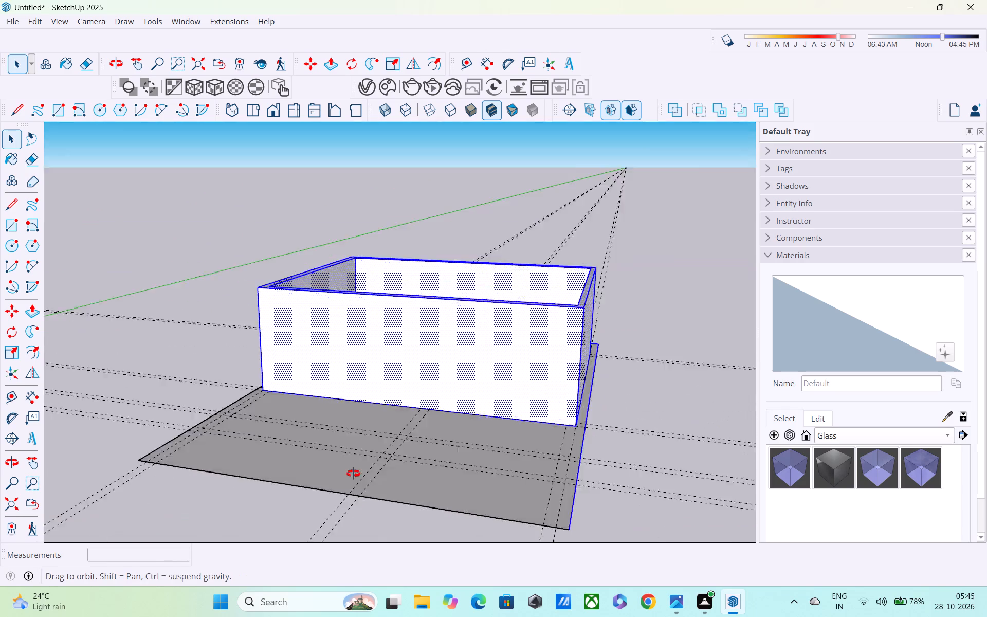
pyautogui.moveTo(353, 474); pyautogui.dragTo(187, 398, button='middle')
pyautogui.keyDown('shift'); pyautogui.scroll(2, 200, 403); pyautogui.keyUp('shift')
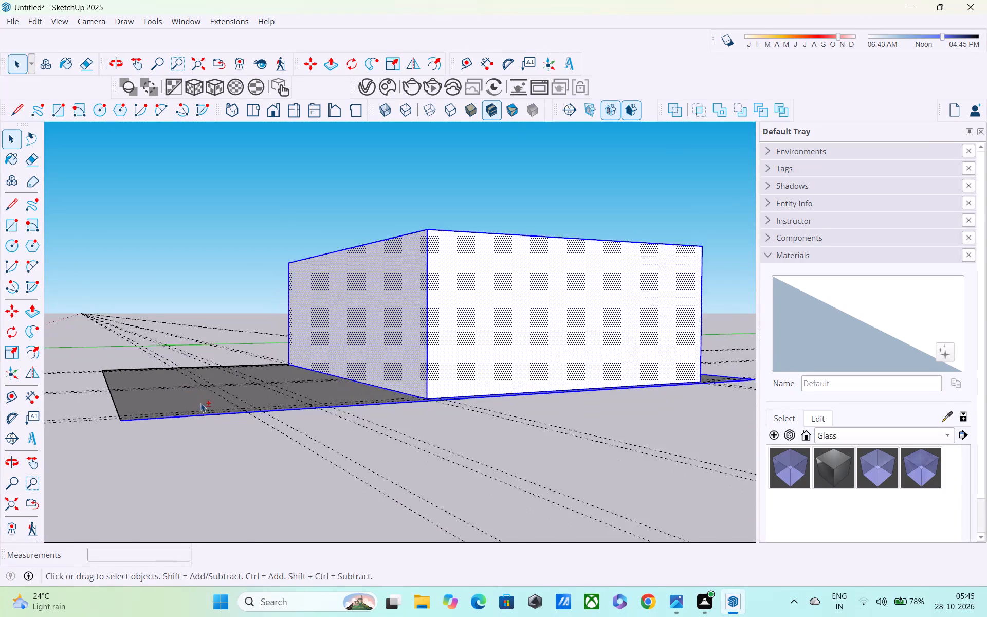
pyautogui.keyDown('shift'); pyautogui.scroll(2, 200, 403); pyautogui.keyUp('shift')
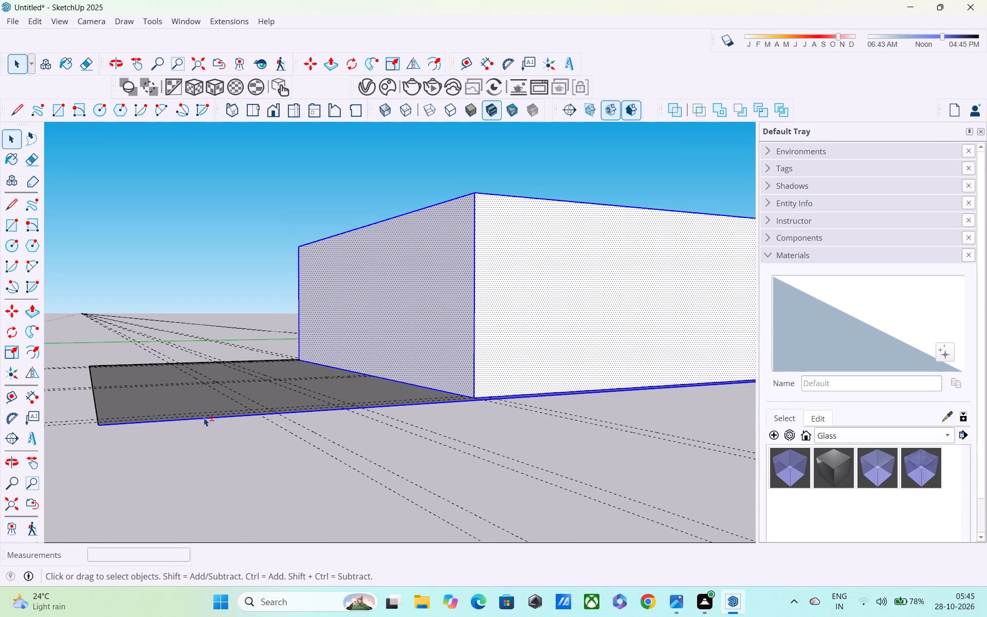
pyautogui.keyDown('shift'); pyautogui.click(203, 420); pyautogui.keyUp('shift')
pyautogui.scroll(-3, 203, 420)
pyautogui.scroll(1, 203, 420)
pyautogui.scroll(-1, 203, 420)
pyautogui.moveTo(503, 336); pyautogui.dragTo(310, 318, button='middle')
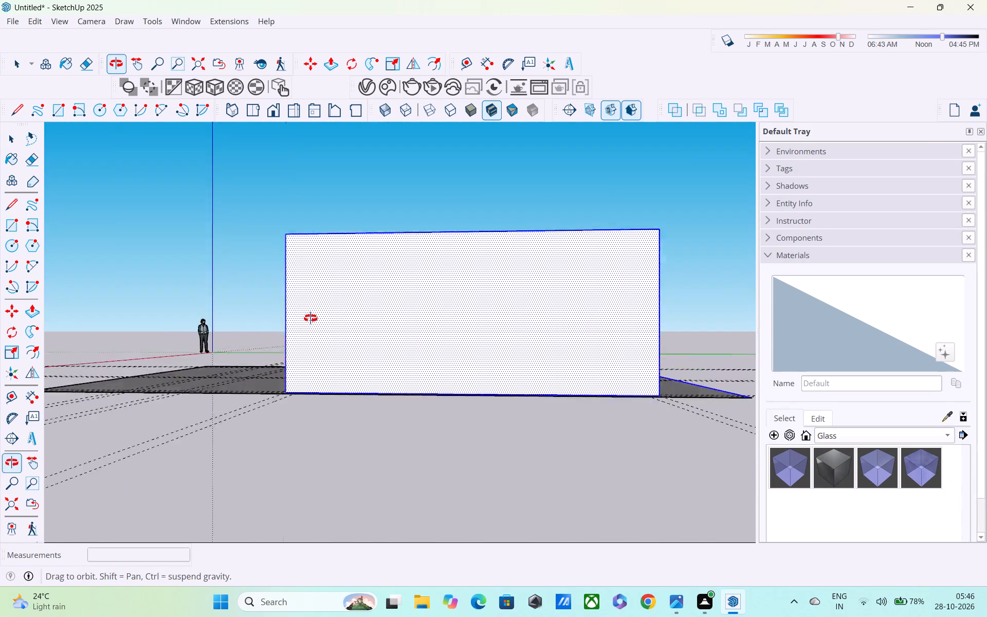
pyautogui.moveTo(310, 318); pyautogui.dragTo(121, 355, button='middle')
pyautogui.keyDown('shift'); pyautogui.scroll(5, 370, 469); pyautogui.keyUp('shift')
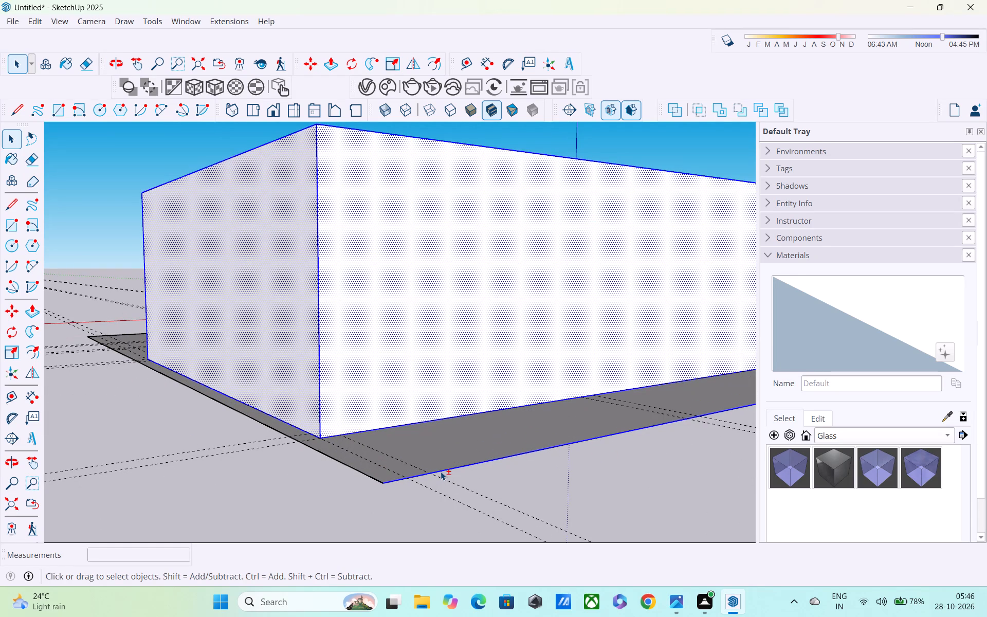
pyautogui.keyDown('shift'); pyautogui.click(441, 471); pyautogui.keyUp('shift')
pyautogui.scroll(-6, 441, 470)
pyautogui.moveTo(458, 448); pyautogui.dragTo(227, 472, button='middle')
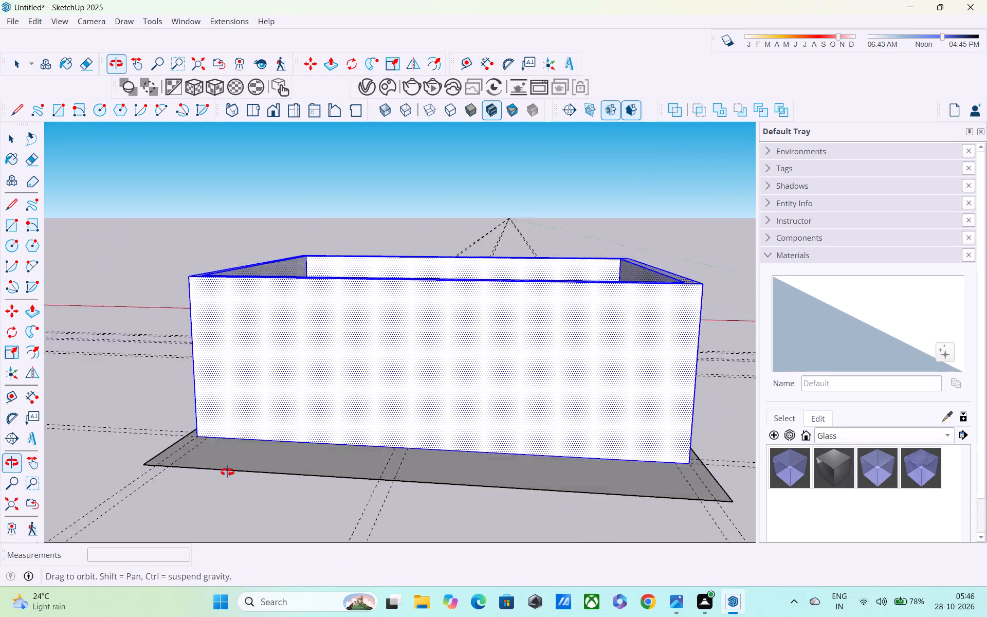
pyautogui.moveTo(227, 472); pyautogui.dragTo(74, 480, button='middle')
pyautogui.scroll(1, 74, 480)
pyautogui.scroll(-6, 71, 466)
pyautogui.moveTo(307, 473); pyautogui.dragTo(278, 461, button='middle')
pyautogui.scroll(2, 278, 461)
pyautogui.moveTo(262, 455); pyautogui.dragTo(262, 450, button='right')
pyautogui.click(292, 289)
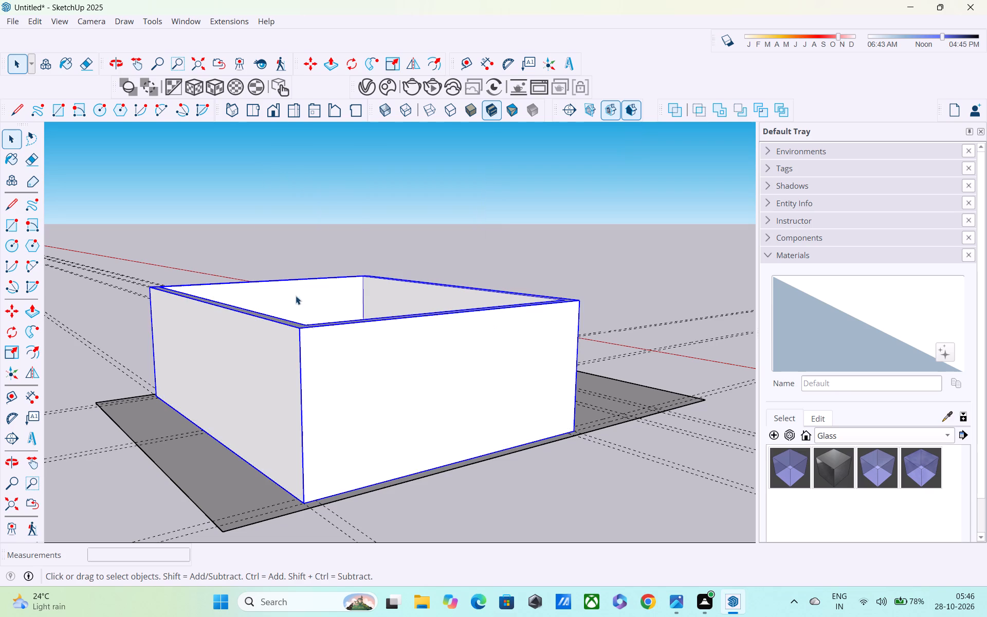
# Copy the wall group from its near-left base corner and place the copy away from the base, beyond its far right side.
pyautogui.moveTo(341, 370); pyautogui.dragTo(0, 322, button='middle')
pyautogui.scroll(-5, 120, 284)
pyautogui.moveTo(307, 349); pyautogui.dragTo(151, 412, button='middle')
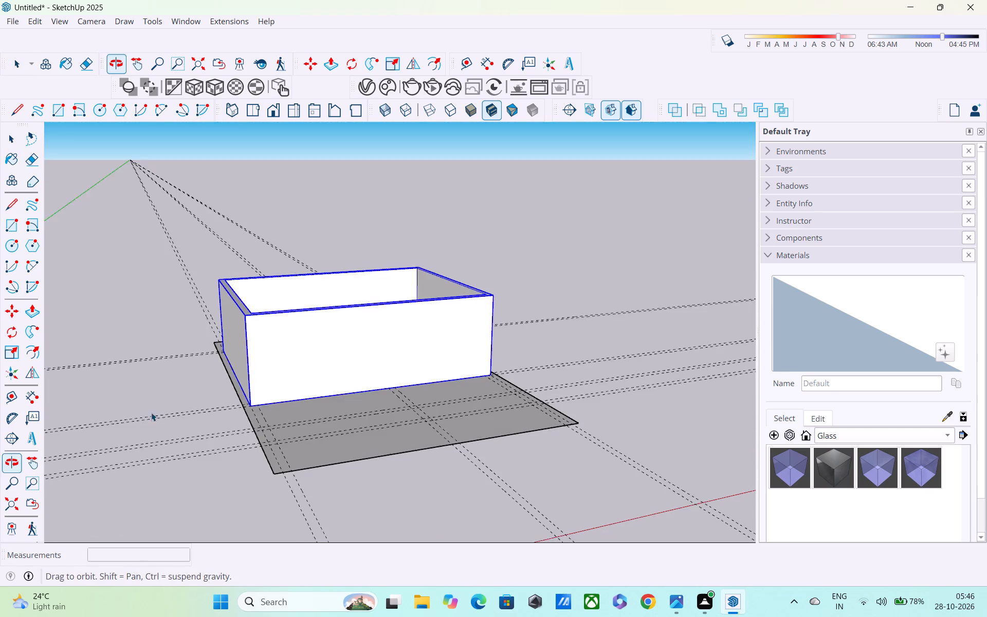
pyautogui.moveTo(151, 412); pyautogui.dragTo(155, 418, button='middle')
pyautogui.press('space')
pyautogui.click(440, 188)
pyautogui.moveTo(225, 367); pyautogui.dragTo(149, 385, button='middle')
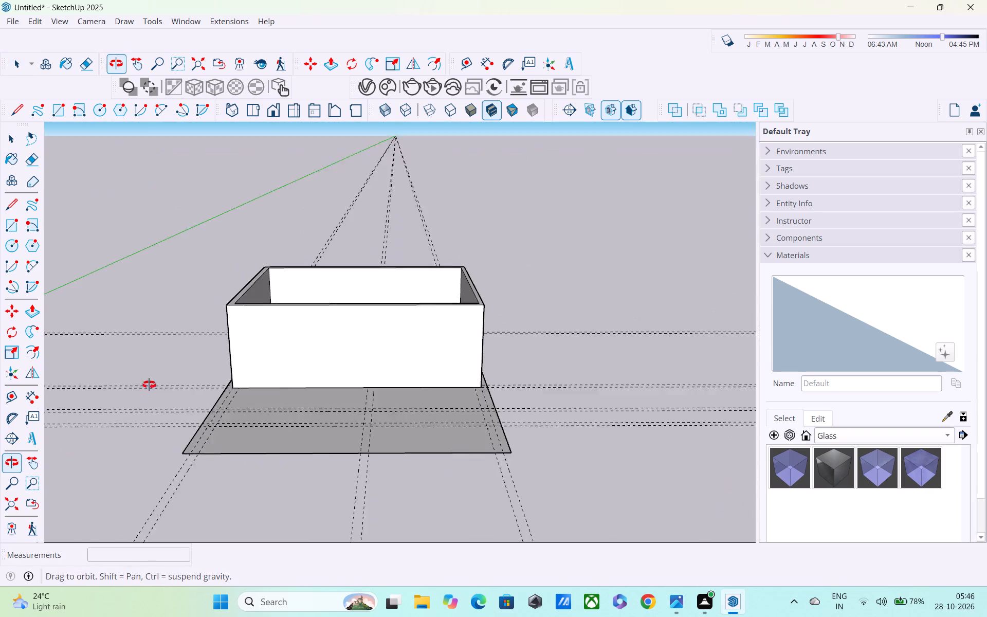
pyautogui.moveTo(149, 385); pyautogui.dragTo(150, 384, button='middle')
pyautogui.scroll(3, 286, 345)
pyautogui.click(285, 349)
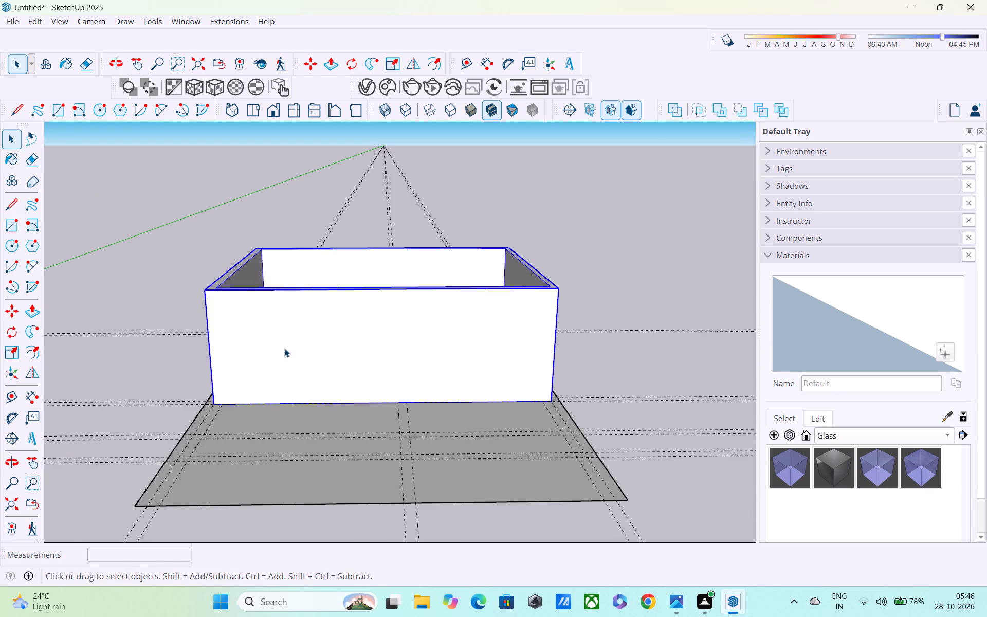
pyautogui.press('m')
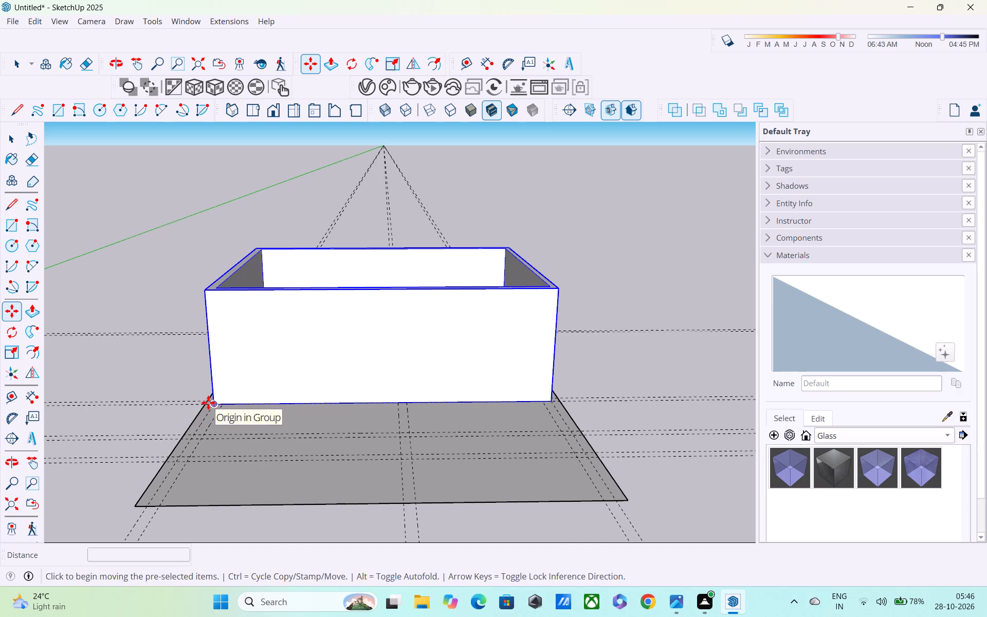
pyautogui.click(210, 404)
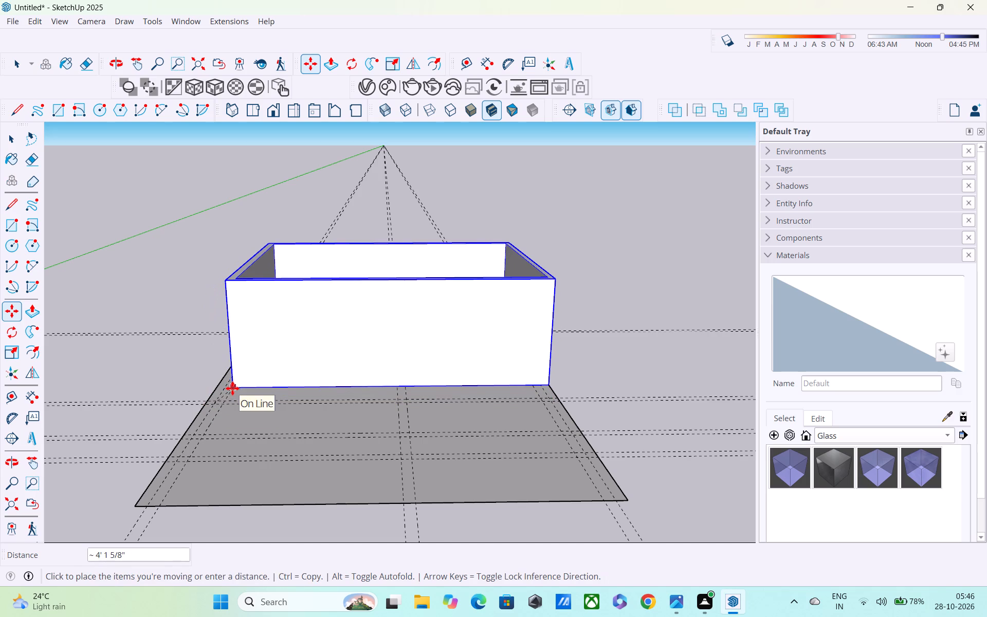
pyautogui.scroll(-5, 396, 319)
pyautogui.keyDown('shift'); pyautogui.moveTo(427, 313); pyautogui.dragTo(20, 457, button='middle'); pyautogui.keyUp('shift')
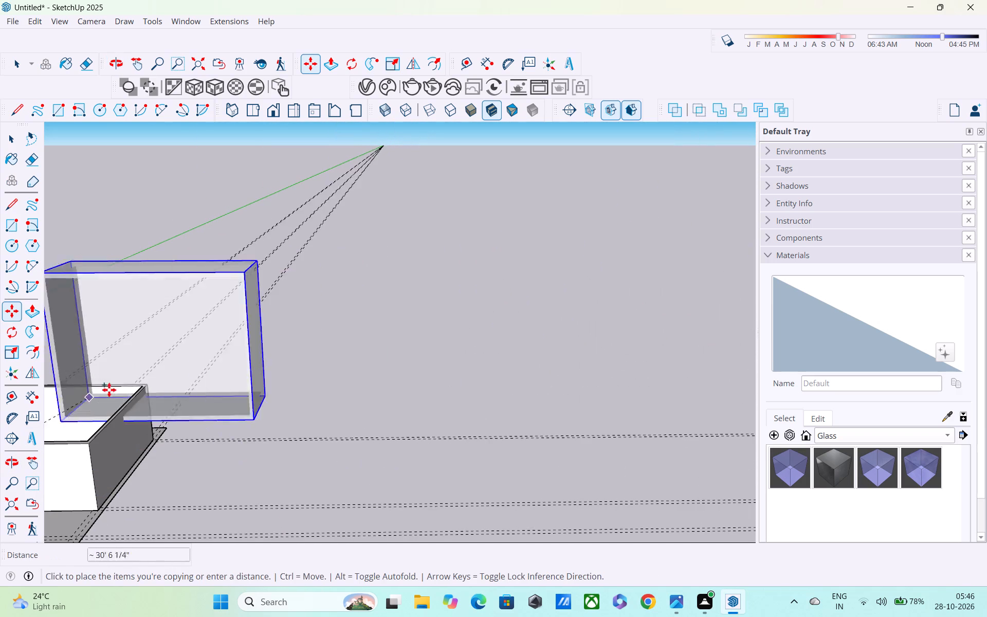
pyautogui.click(438, 289)
# Draw a 13' 3" by 7' rectangle from the central guide pair's left guide at the wall base to the right-hand outer guide.
pyautogui.keyDown('shift'); pyautogui.moveTo(157, 442); pyautogui.dragTo(476, 381, button='middle'); pyautogui.keyUp('shift')
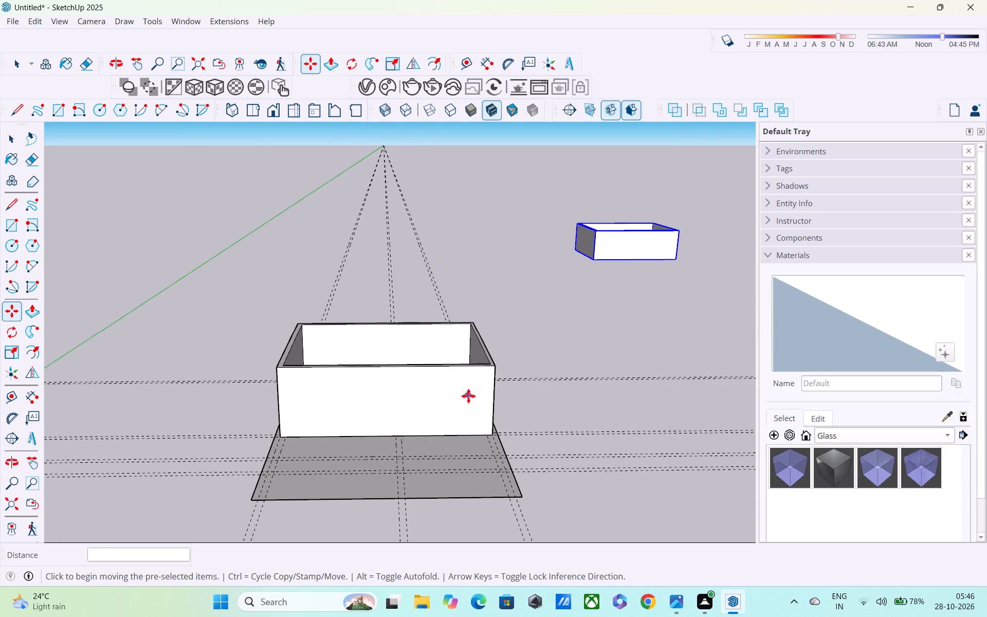
pyautogui.scroll(-4, 375, 394)
pyautogui.moveTo(375, 394); pyautogui.dragTo(372, 420, button='middle')
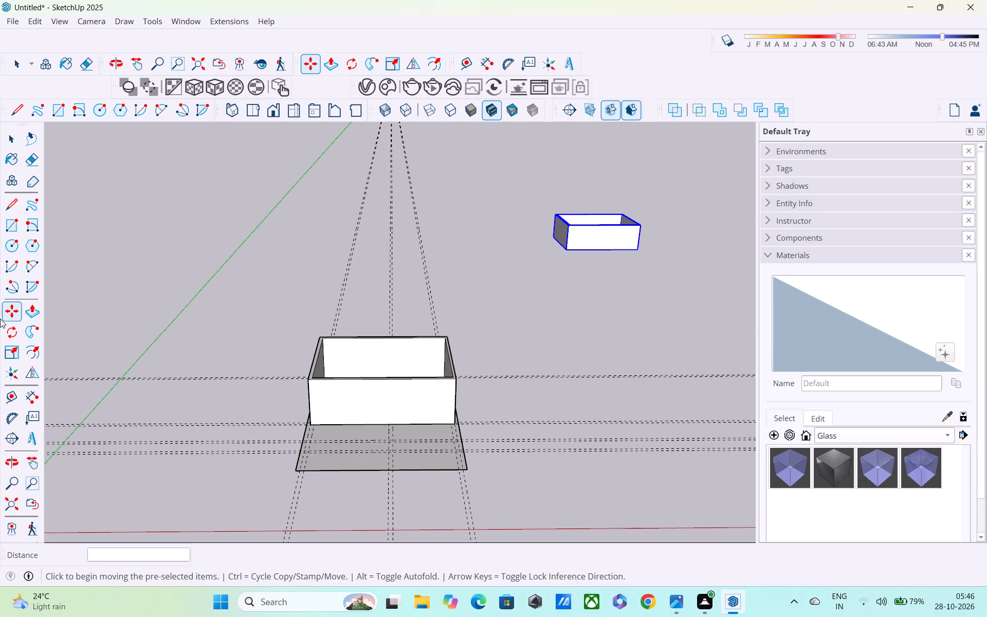
pyautogui.press('r')
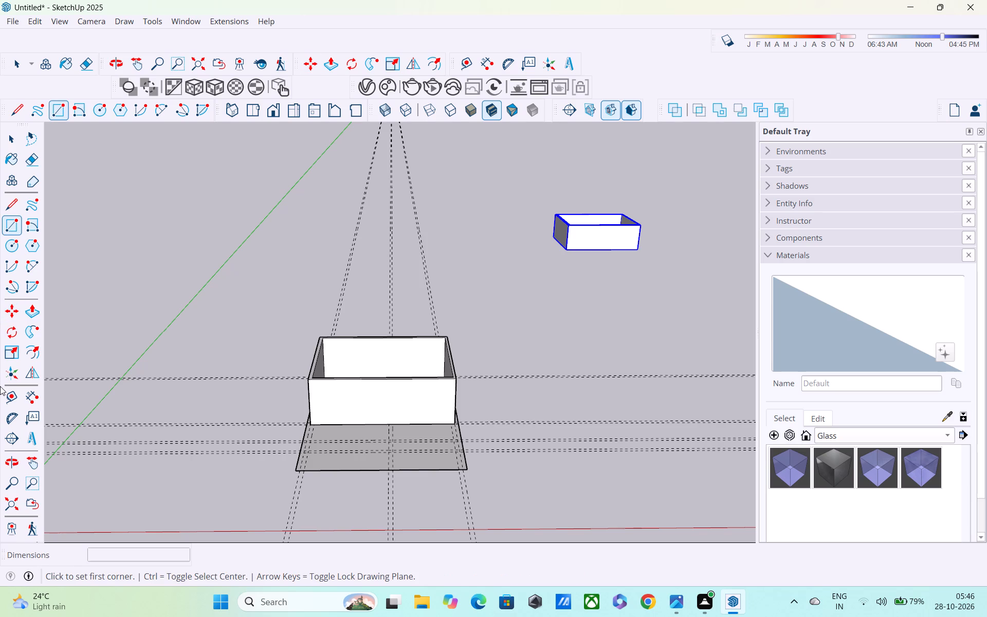
pyautogui.scroll(-3, 13, 503)
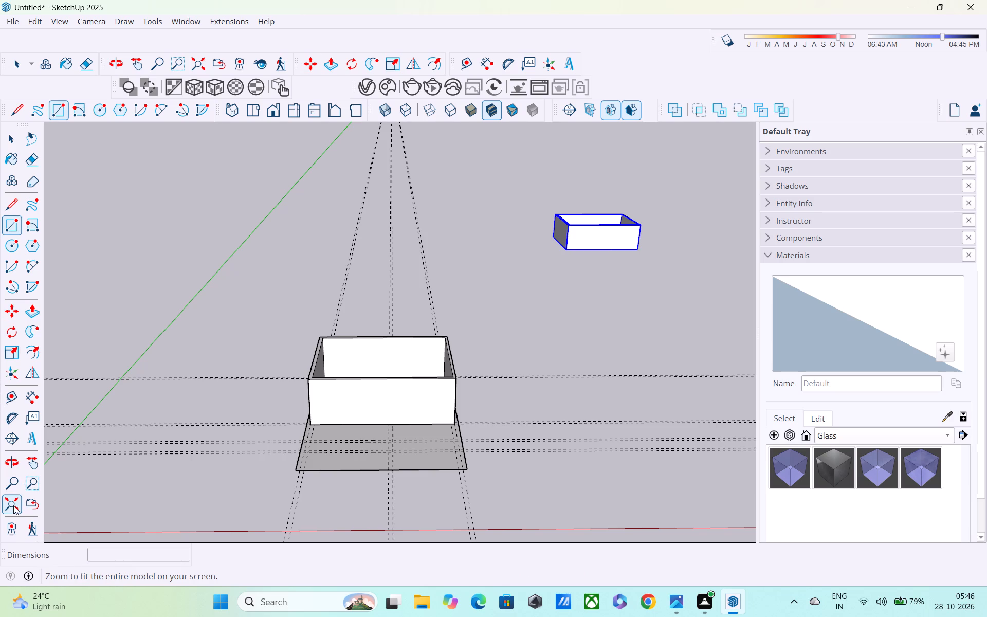
pyautogui.scroll(-1, 12, 506)
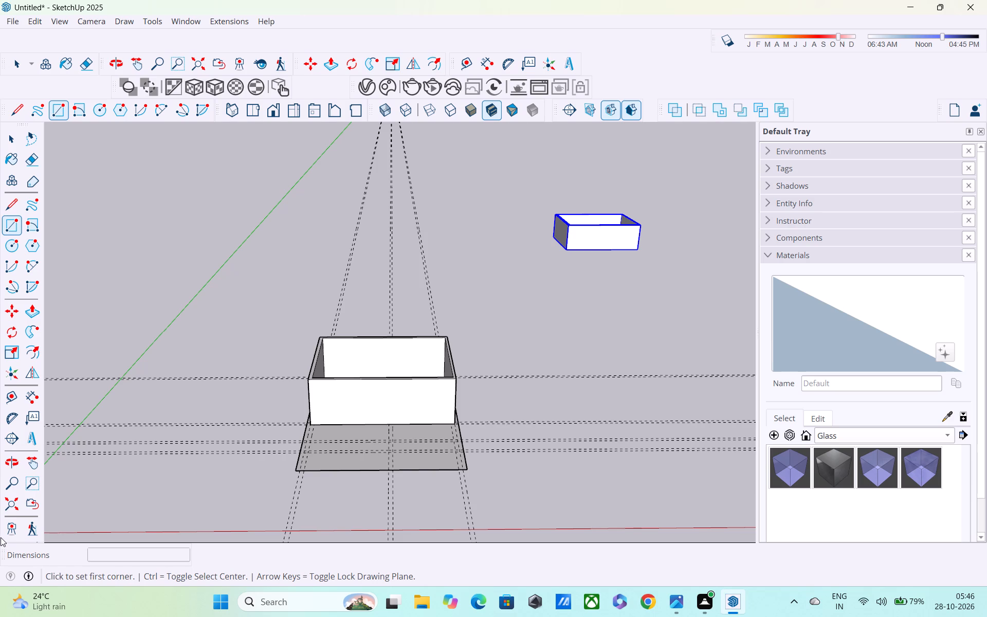
pyautogui.press('space')
pyautogui.press('r')
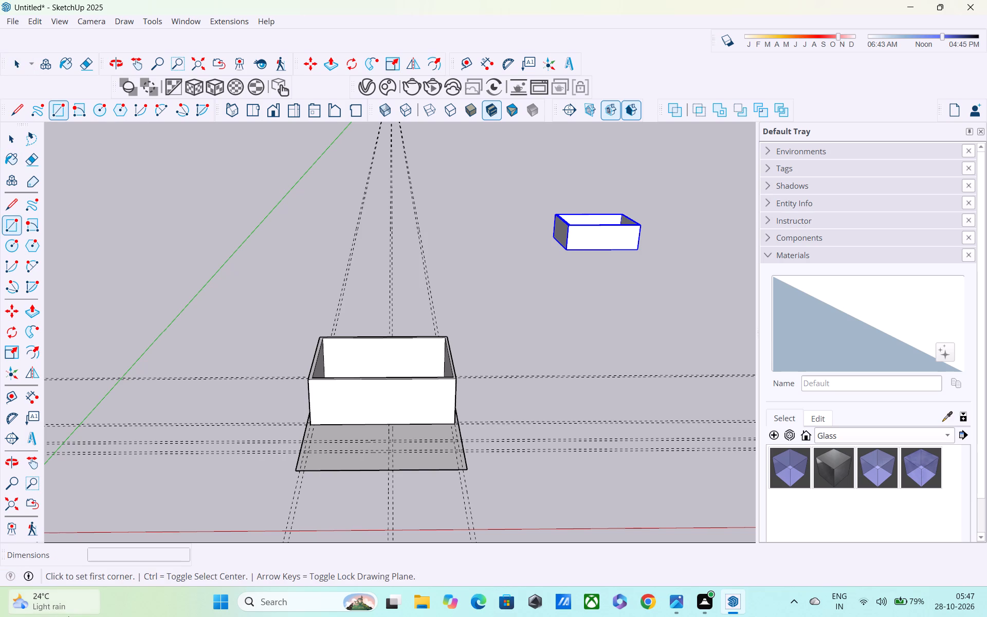
pyautogui.scroll(3, 68, 616)
pyautogui.scroll(1, 419, 393)
pyautogui.moveTo(419, 393); pyautogui.dragTo(408, 534, button='middle')
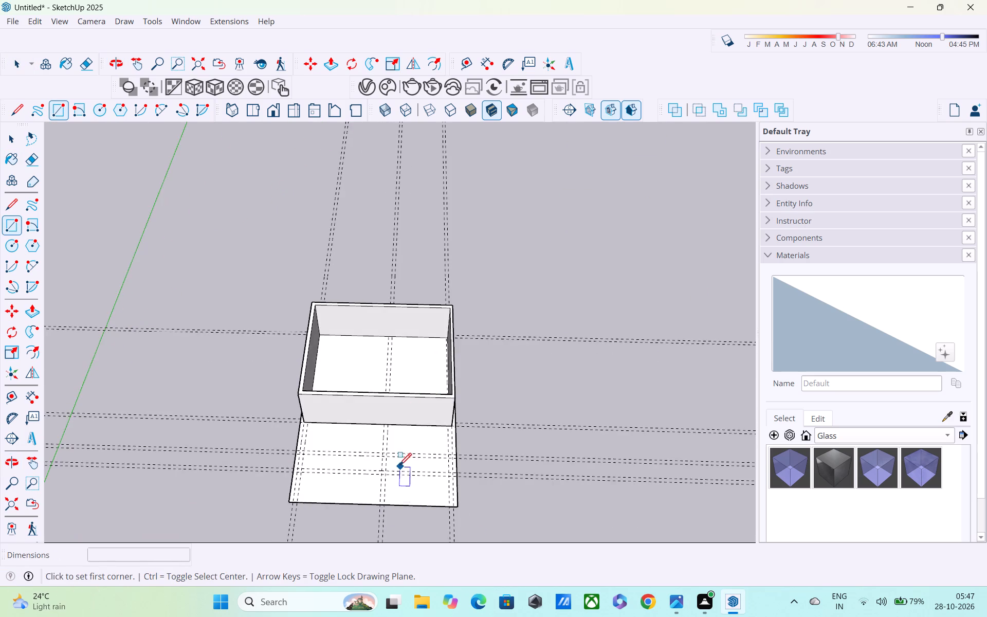
pyautogui.scroll(5, 398, 463)
pyautogui.scroll(6, 373, 416)
pyautogui.click(378, 391)
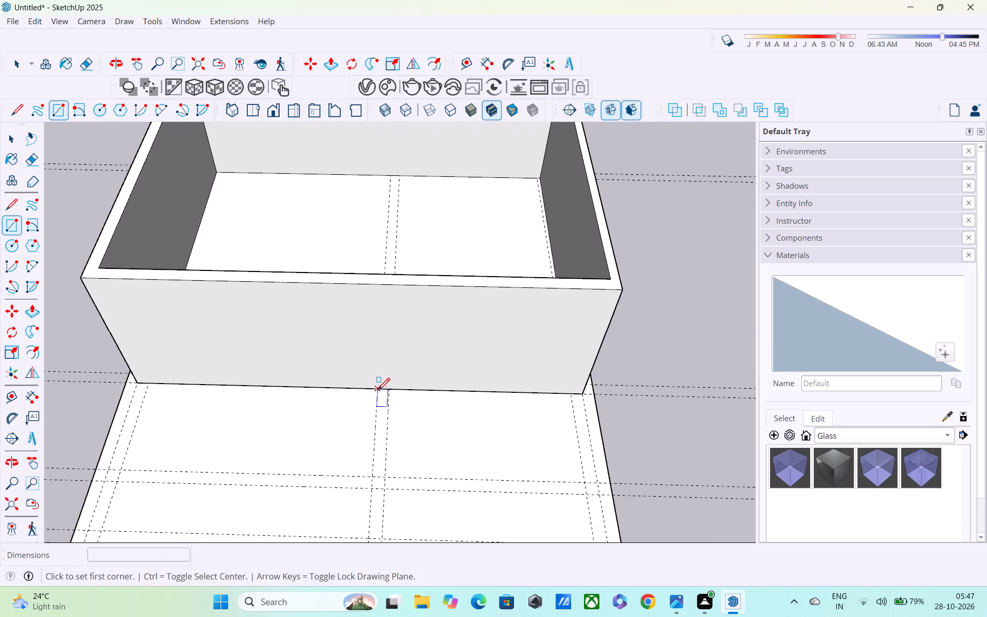
pyautogui.click(602, 492)
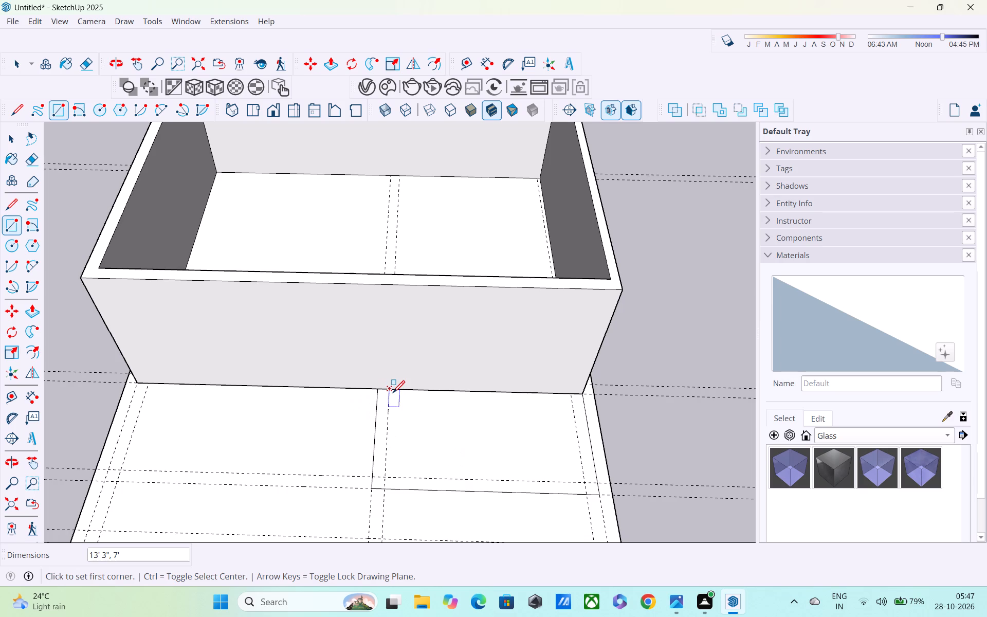
# Draw a 12' 6" by 6' 3" rectangle inside the 13' 3" by 7' one, along the inner guides from the wall base.
pyautogui.click(393, 394)
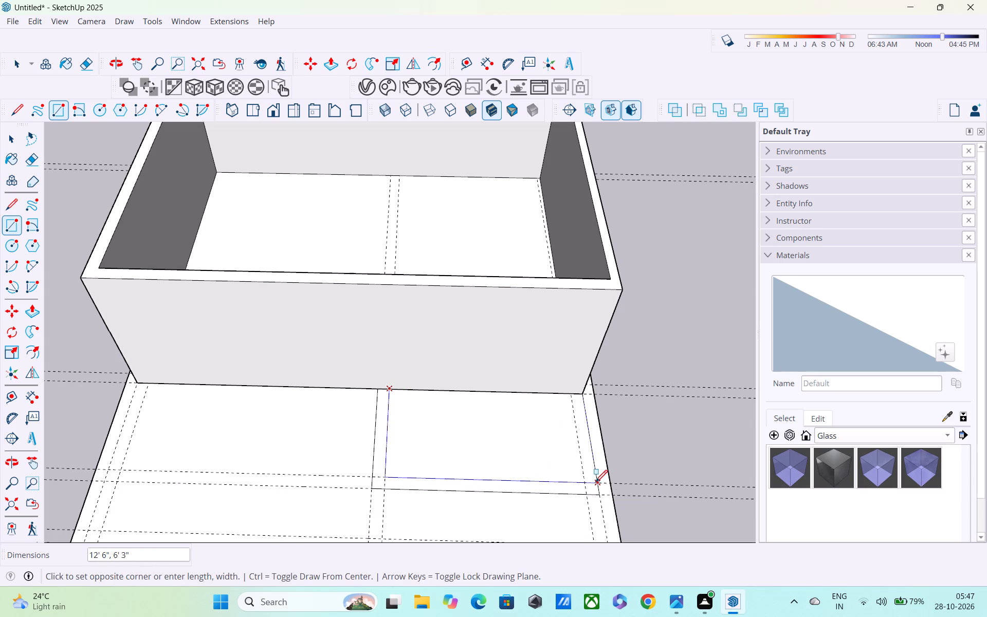
pyautogui.click(589, 483)
# Push/Pull the border between the two small-room rectangles up to the top of the existing wall group.
pyautogui.press('p')
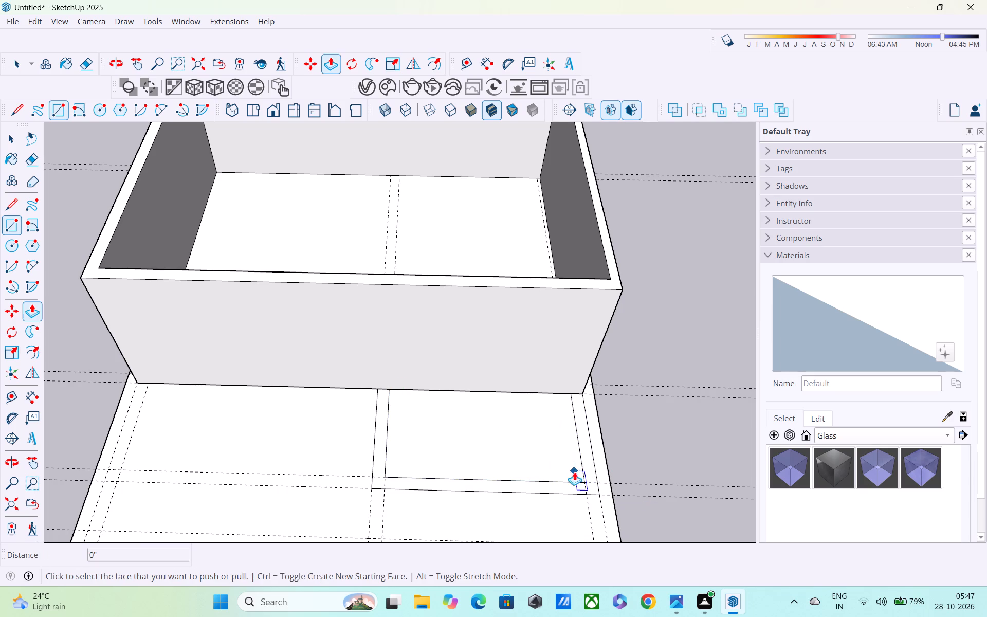
pyautogui.click(553, 484)
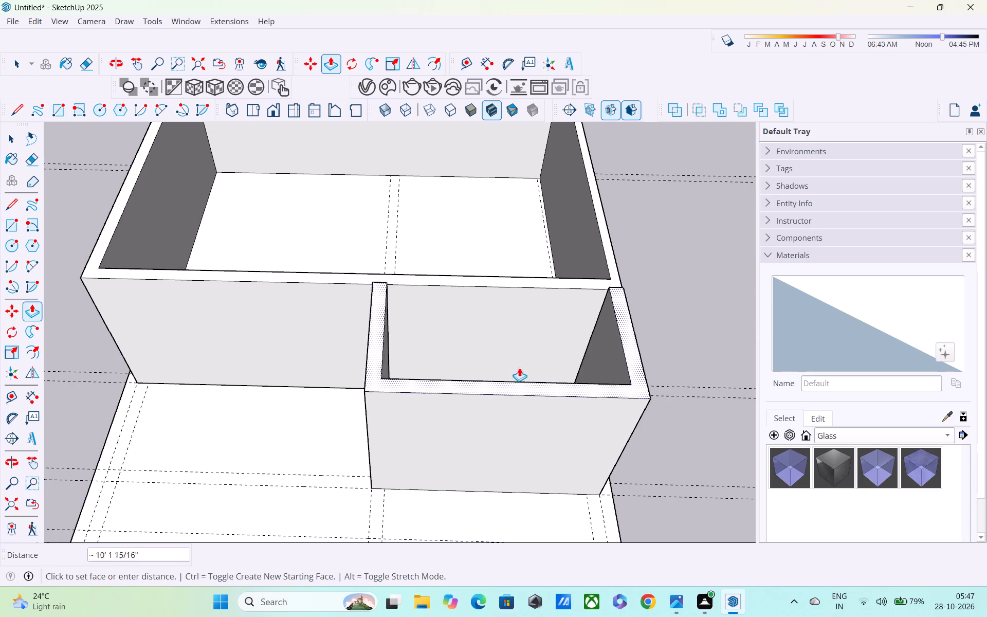
pyautogui.click(502, 451)
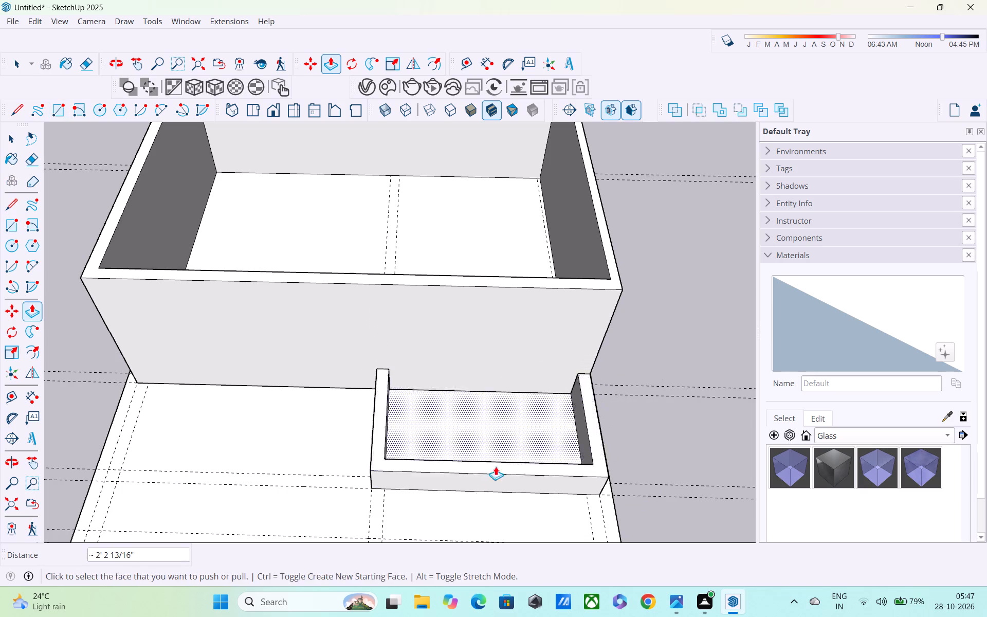
pyautogui.moveTo(463, 477); pyautogui.dragTo(439, 251, button='middle')
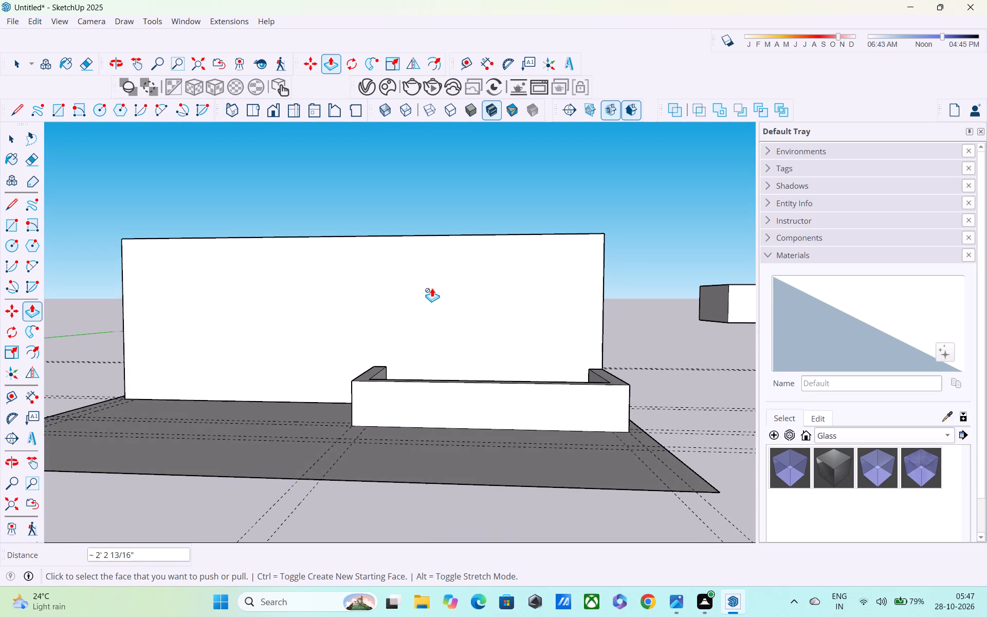
pyautogui.scroll(-1, 429, 303)
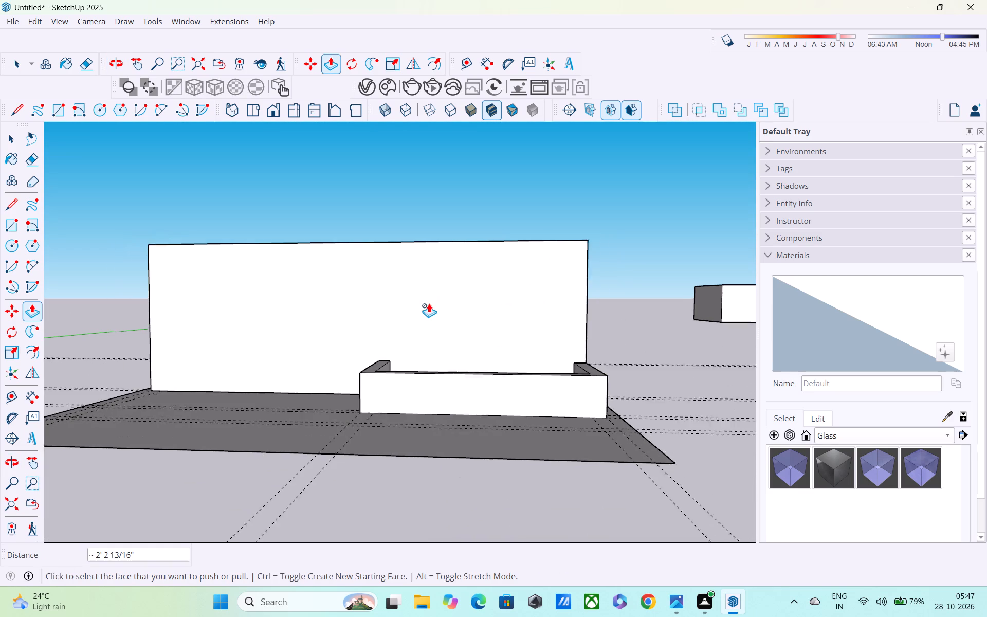
pyautogui.scroll(-1, 429, 303)
pyautogui.moveTo(429, 311); pyautogui.dragTo(422, 380, button='middle')
pyautogui.moveTo(421, 386); pyautogui.dragTo(245, 518, button='middle')
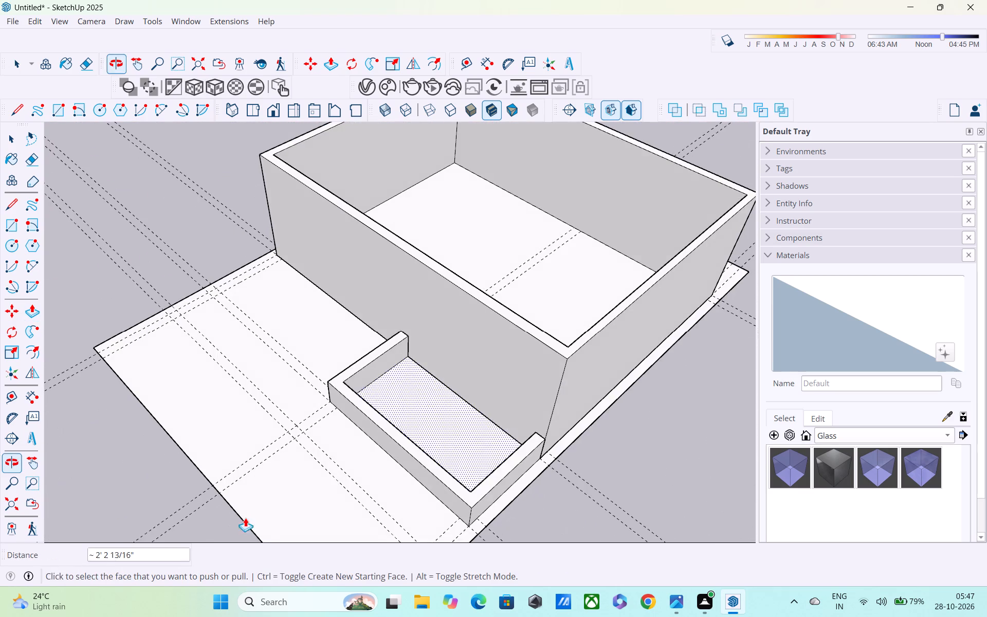
pyautogui.moveTo(245, 518); pyautogui.dragTo(245, 521, button='middle')
pyautogui.scroll(2, 396, 404)
pyautogui.click(393, 435)
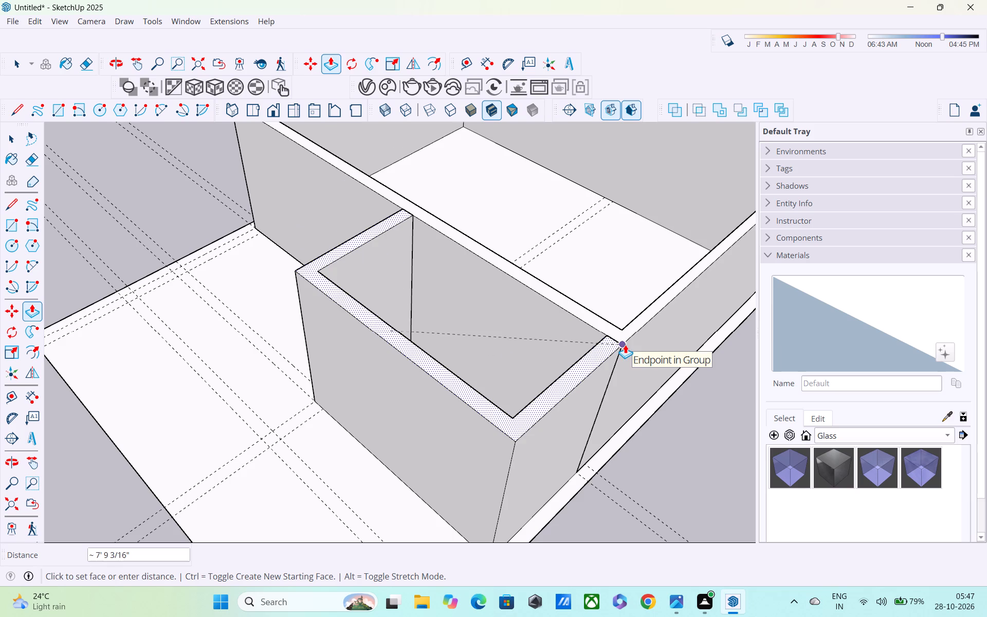
pyautogui.click(625, 344)
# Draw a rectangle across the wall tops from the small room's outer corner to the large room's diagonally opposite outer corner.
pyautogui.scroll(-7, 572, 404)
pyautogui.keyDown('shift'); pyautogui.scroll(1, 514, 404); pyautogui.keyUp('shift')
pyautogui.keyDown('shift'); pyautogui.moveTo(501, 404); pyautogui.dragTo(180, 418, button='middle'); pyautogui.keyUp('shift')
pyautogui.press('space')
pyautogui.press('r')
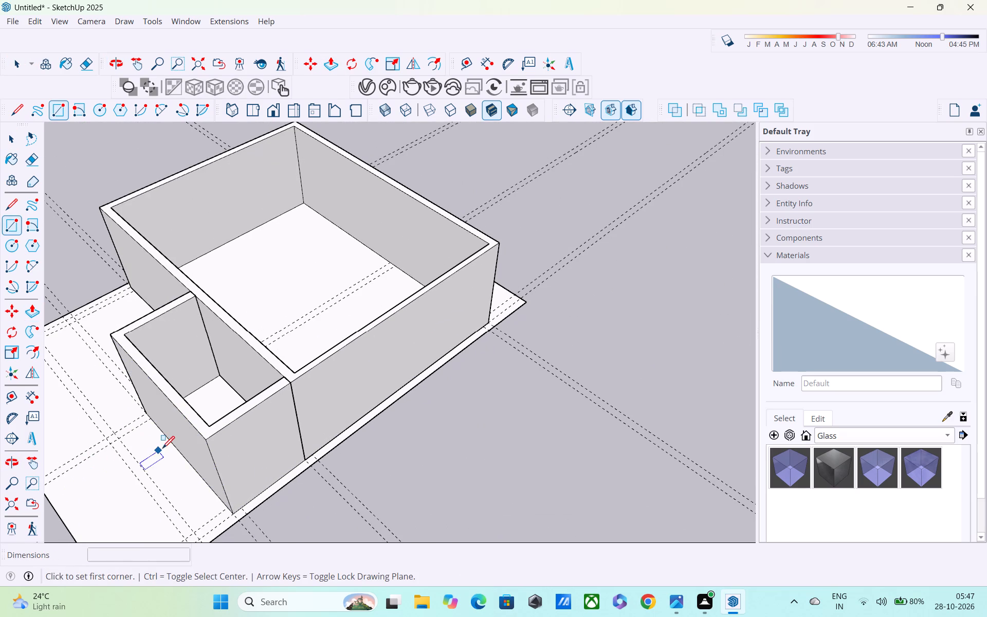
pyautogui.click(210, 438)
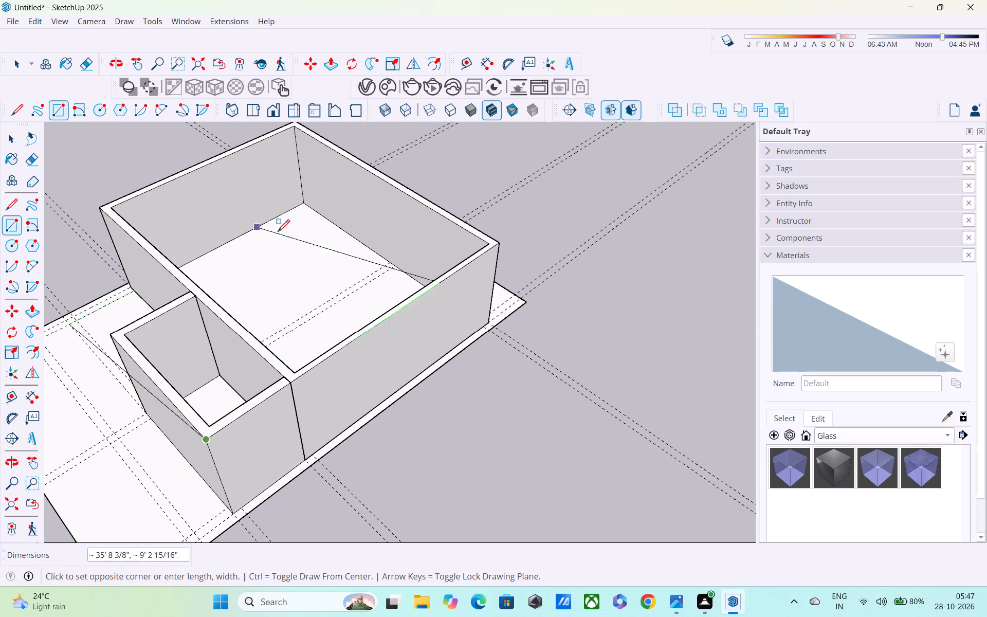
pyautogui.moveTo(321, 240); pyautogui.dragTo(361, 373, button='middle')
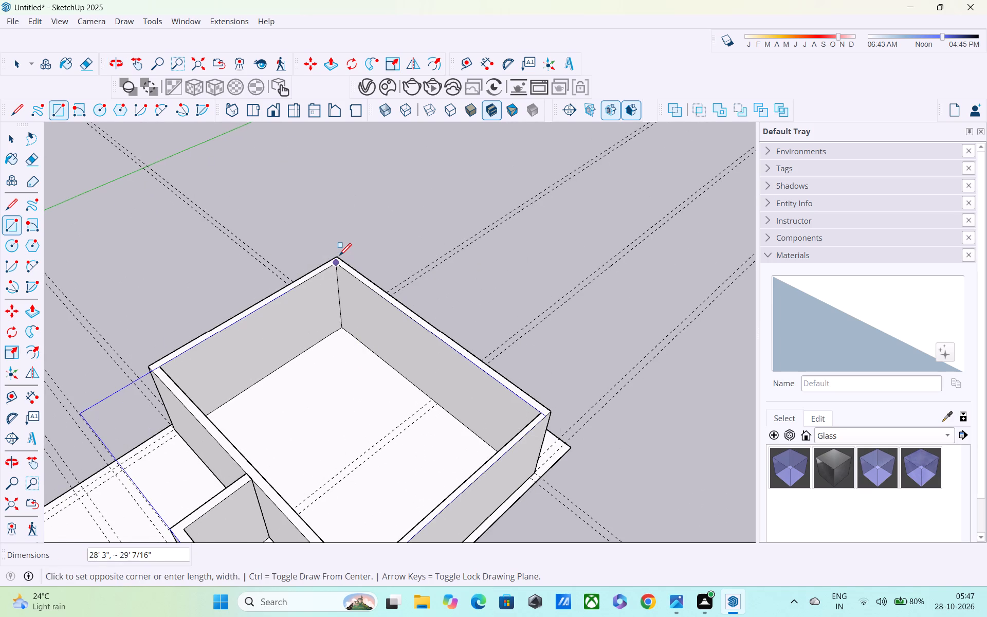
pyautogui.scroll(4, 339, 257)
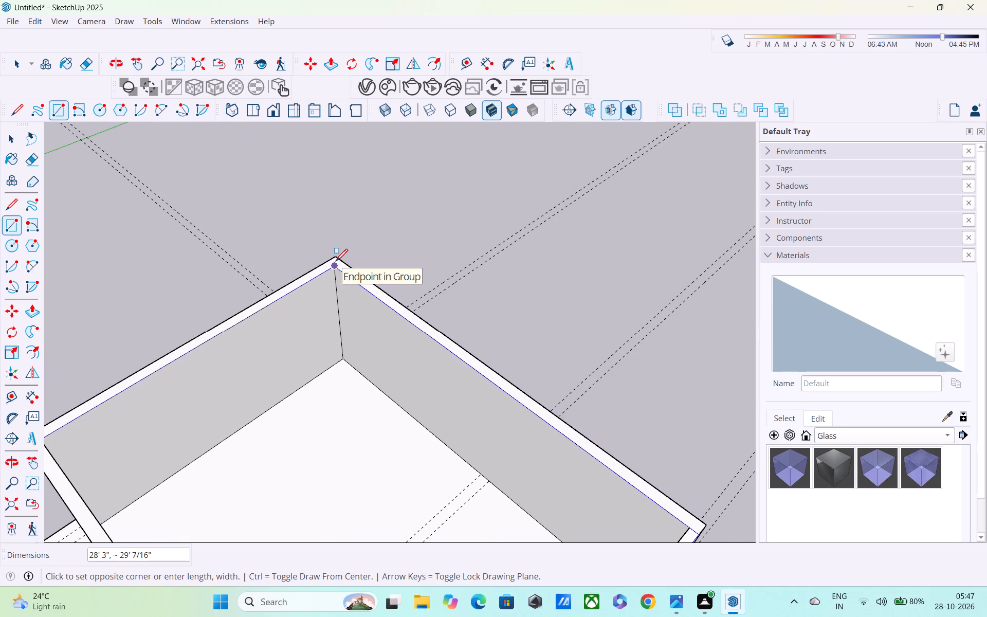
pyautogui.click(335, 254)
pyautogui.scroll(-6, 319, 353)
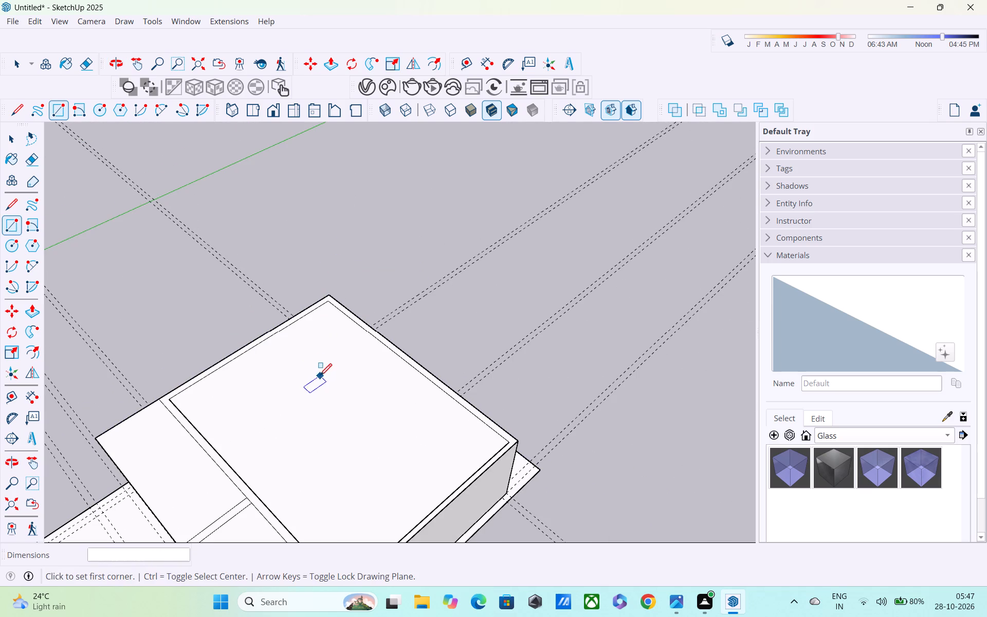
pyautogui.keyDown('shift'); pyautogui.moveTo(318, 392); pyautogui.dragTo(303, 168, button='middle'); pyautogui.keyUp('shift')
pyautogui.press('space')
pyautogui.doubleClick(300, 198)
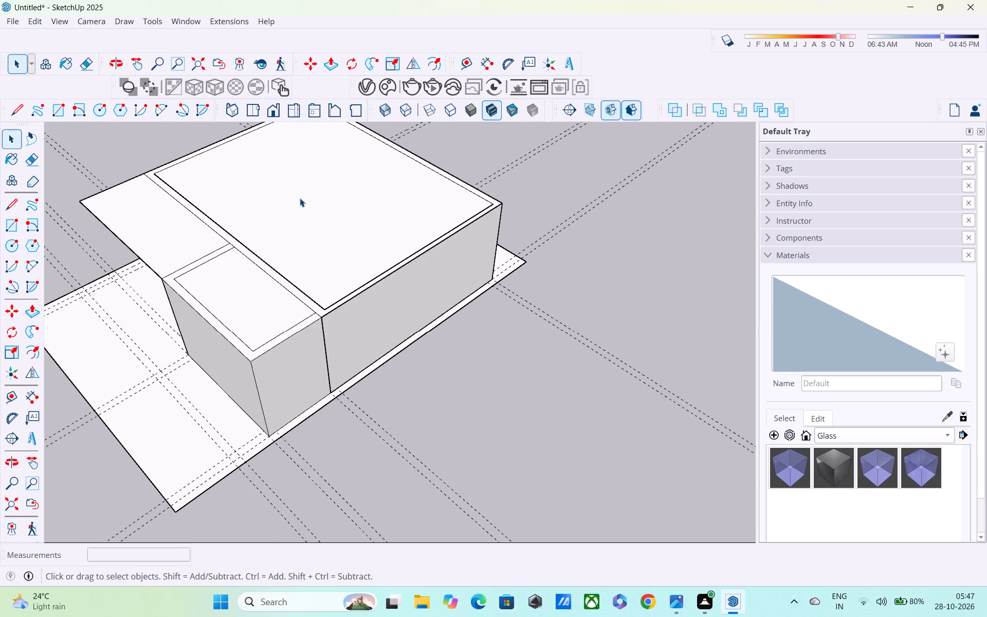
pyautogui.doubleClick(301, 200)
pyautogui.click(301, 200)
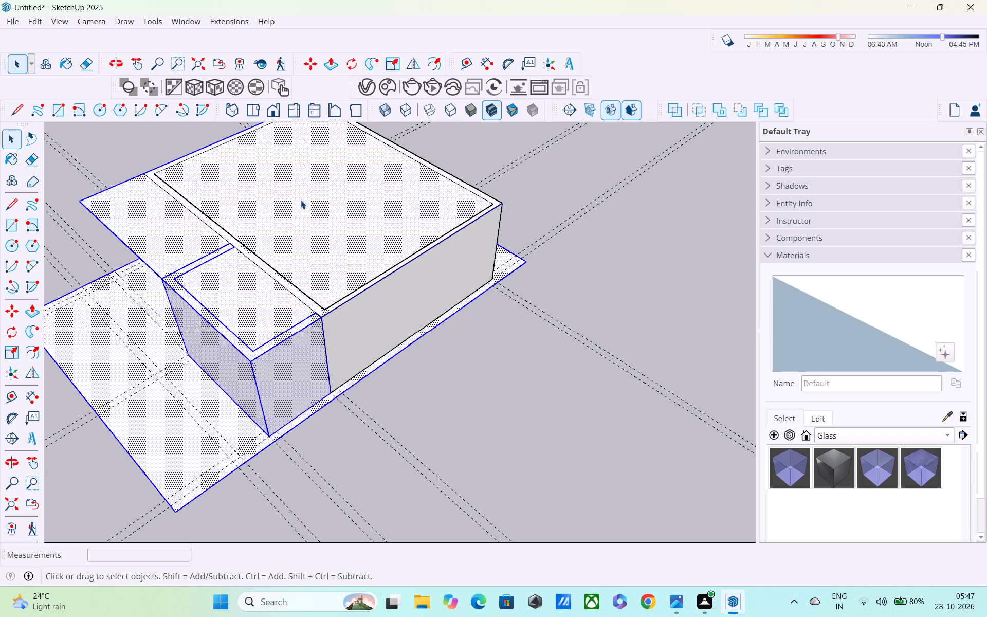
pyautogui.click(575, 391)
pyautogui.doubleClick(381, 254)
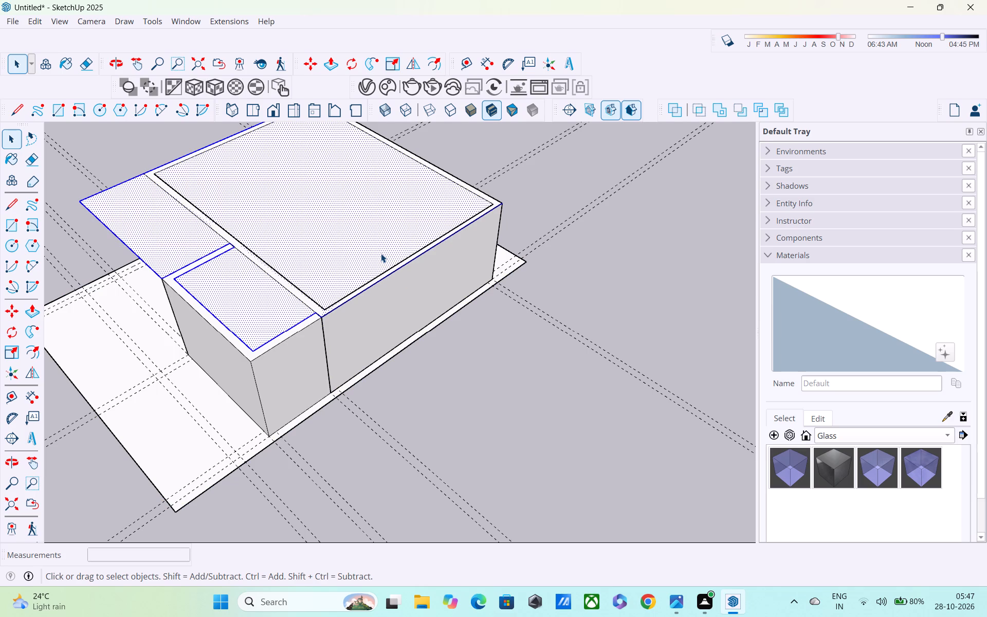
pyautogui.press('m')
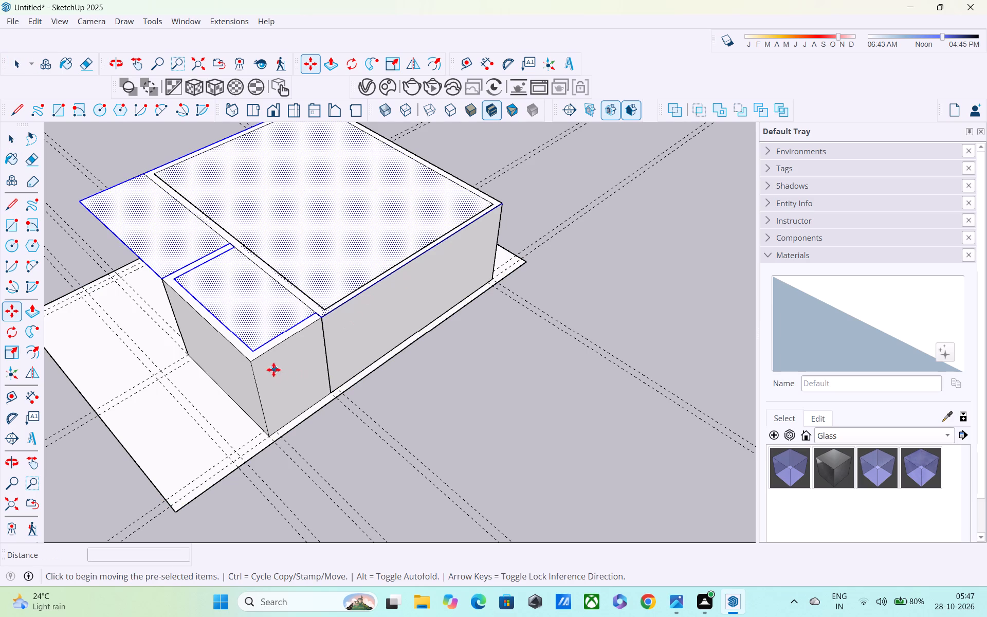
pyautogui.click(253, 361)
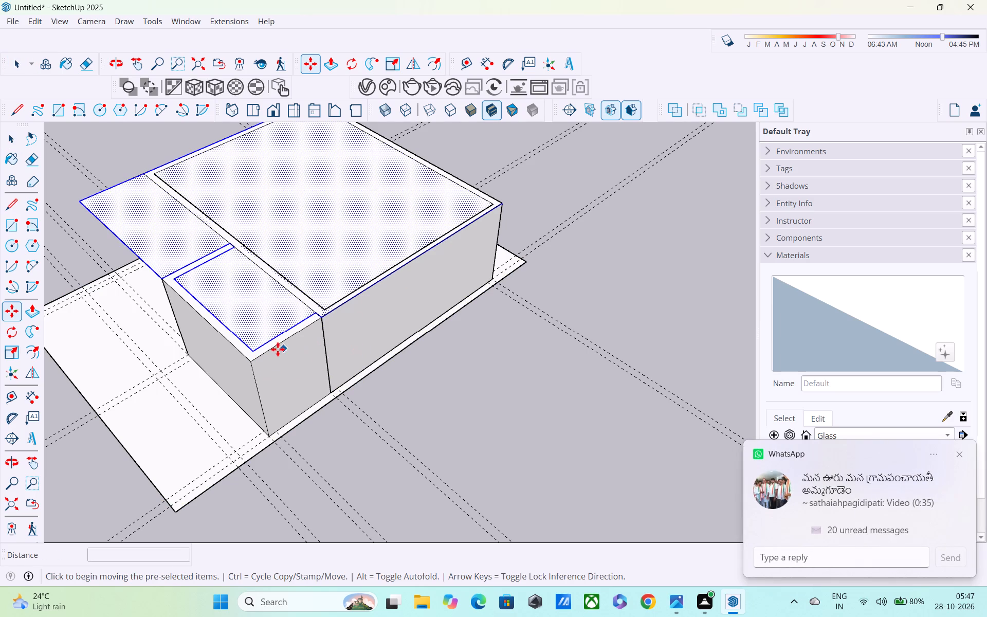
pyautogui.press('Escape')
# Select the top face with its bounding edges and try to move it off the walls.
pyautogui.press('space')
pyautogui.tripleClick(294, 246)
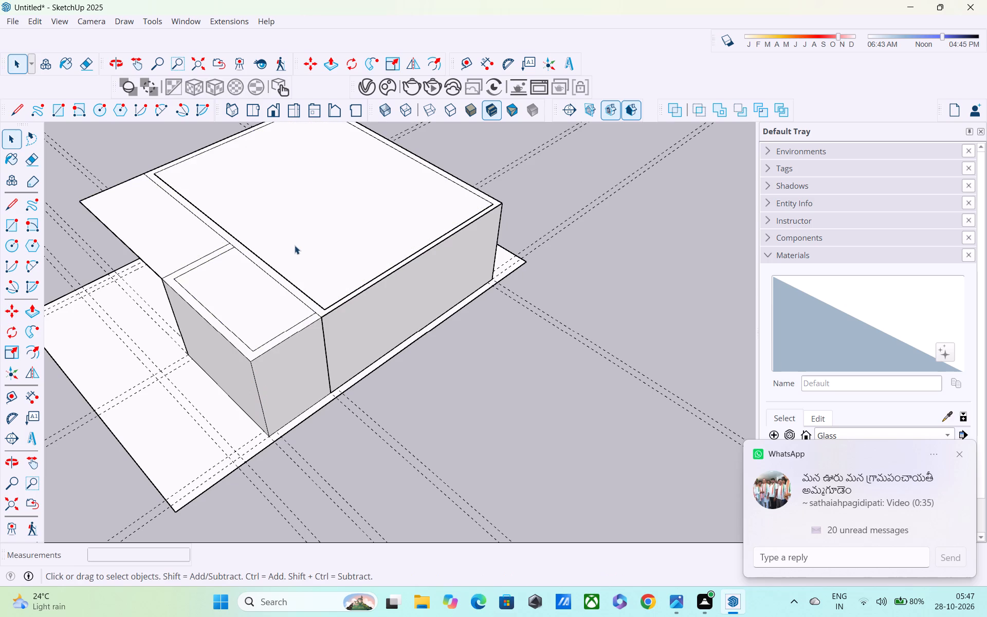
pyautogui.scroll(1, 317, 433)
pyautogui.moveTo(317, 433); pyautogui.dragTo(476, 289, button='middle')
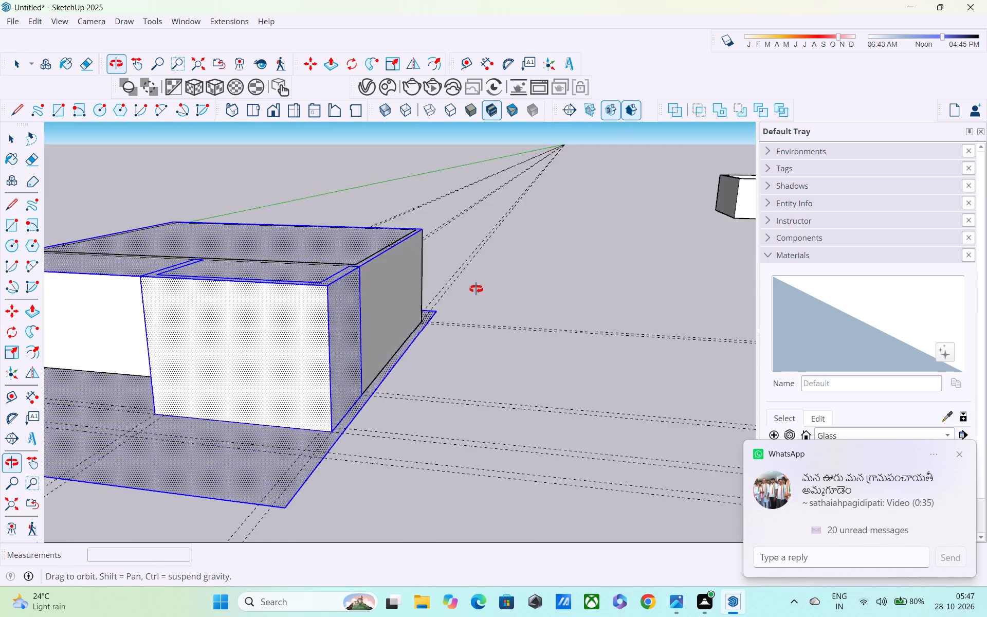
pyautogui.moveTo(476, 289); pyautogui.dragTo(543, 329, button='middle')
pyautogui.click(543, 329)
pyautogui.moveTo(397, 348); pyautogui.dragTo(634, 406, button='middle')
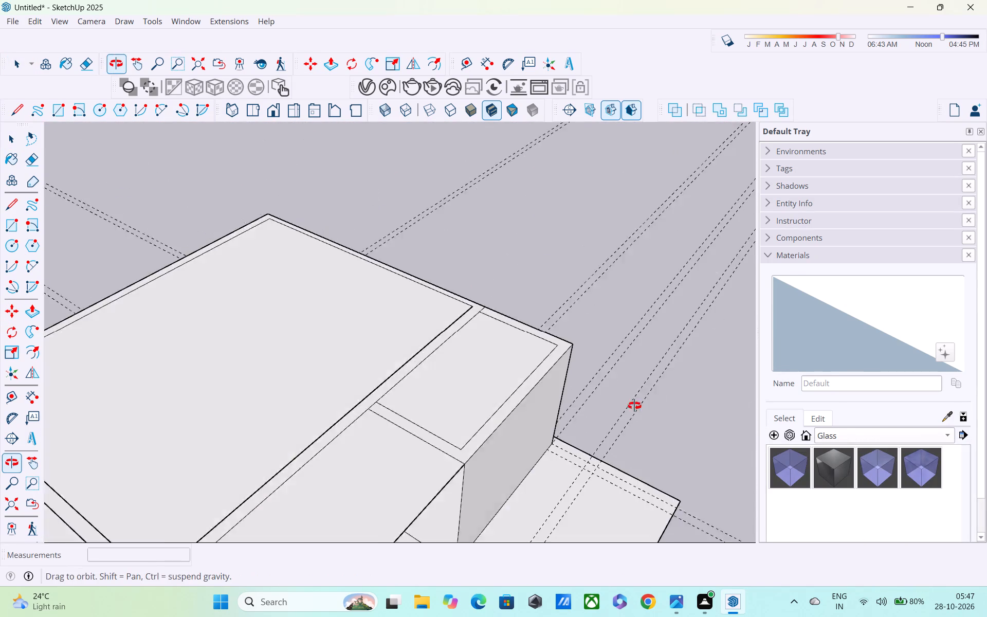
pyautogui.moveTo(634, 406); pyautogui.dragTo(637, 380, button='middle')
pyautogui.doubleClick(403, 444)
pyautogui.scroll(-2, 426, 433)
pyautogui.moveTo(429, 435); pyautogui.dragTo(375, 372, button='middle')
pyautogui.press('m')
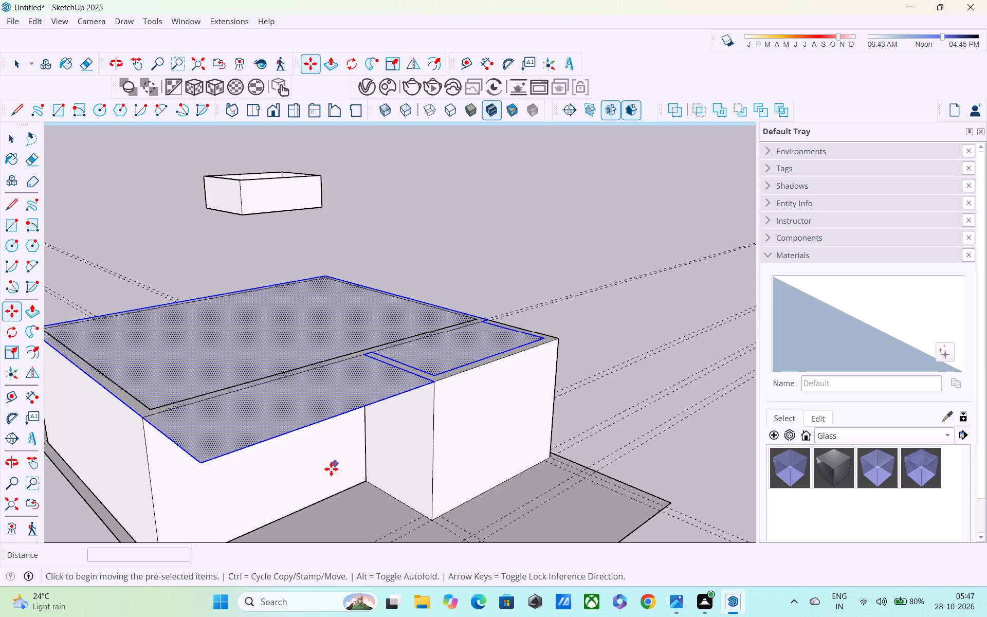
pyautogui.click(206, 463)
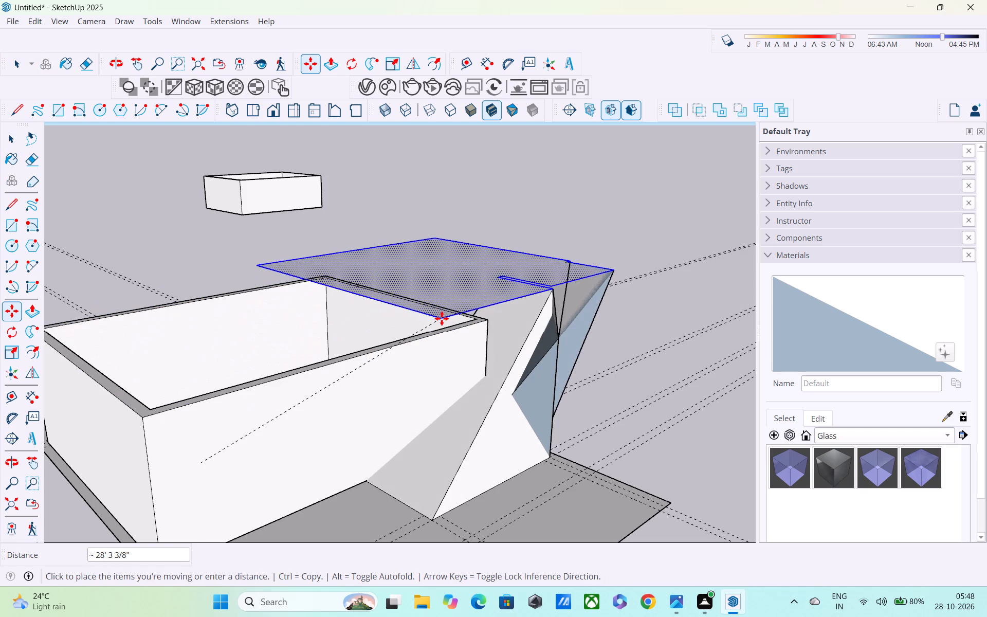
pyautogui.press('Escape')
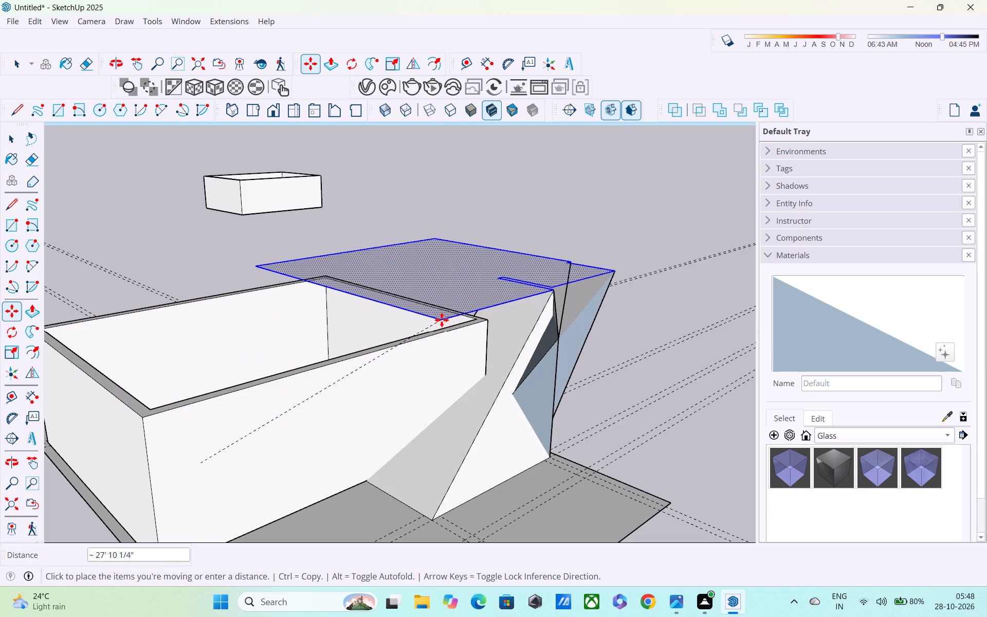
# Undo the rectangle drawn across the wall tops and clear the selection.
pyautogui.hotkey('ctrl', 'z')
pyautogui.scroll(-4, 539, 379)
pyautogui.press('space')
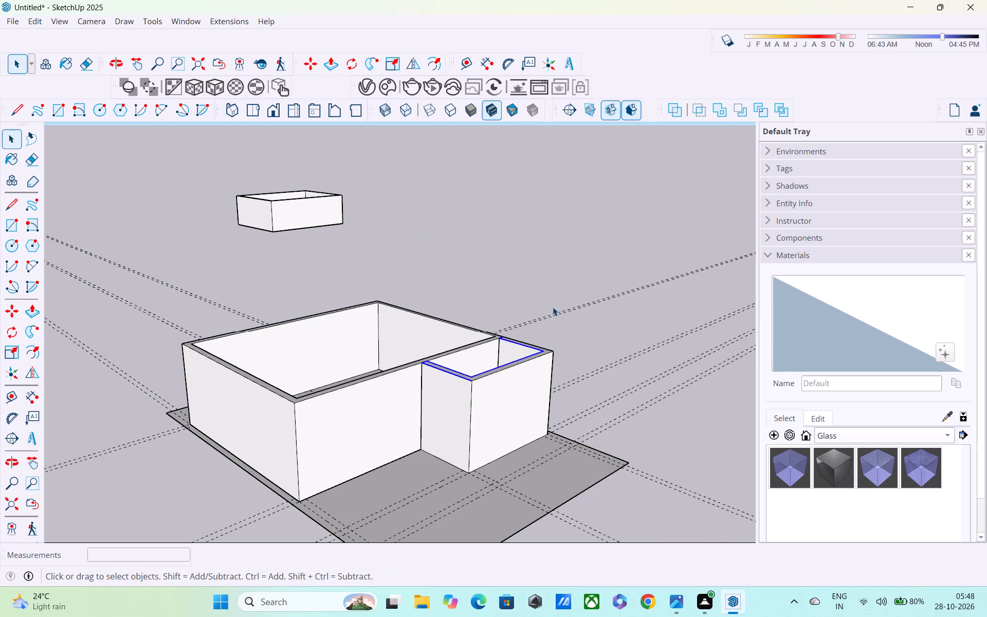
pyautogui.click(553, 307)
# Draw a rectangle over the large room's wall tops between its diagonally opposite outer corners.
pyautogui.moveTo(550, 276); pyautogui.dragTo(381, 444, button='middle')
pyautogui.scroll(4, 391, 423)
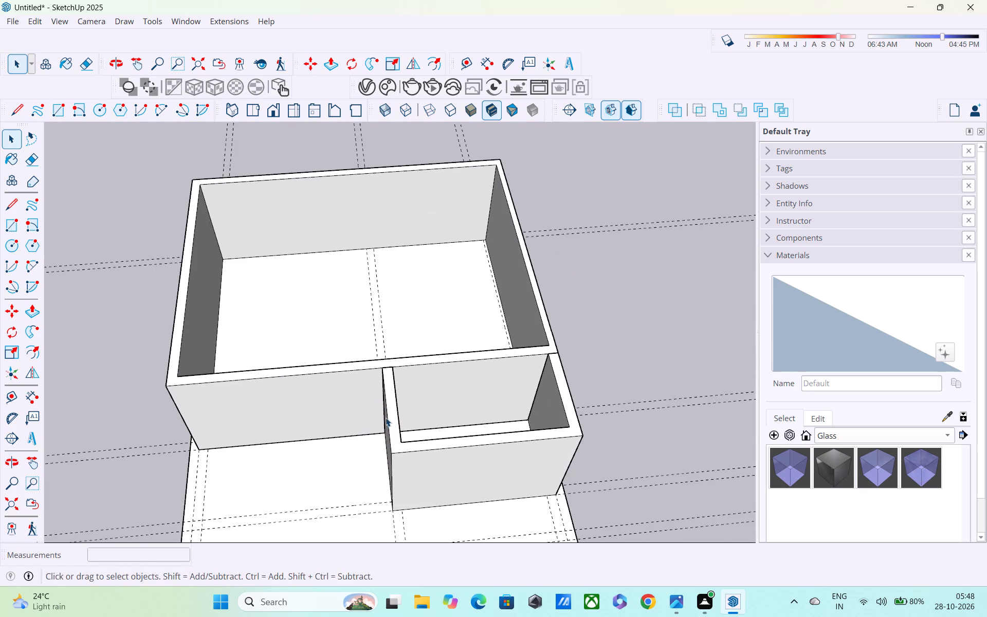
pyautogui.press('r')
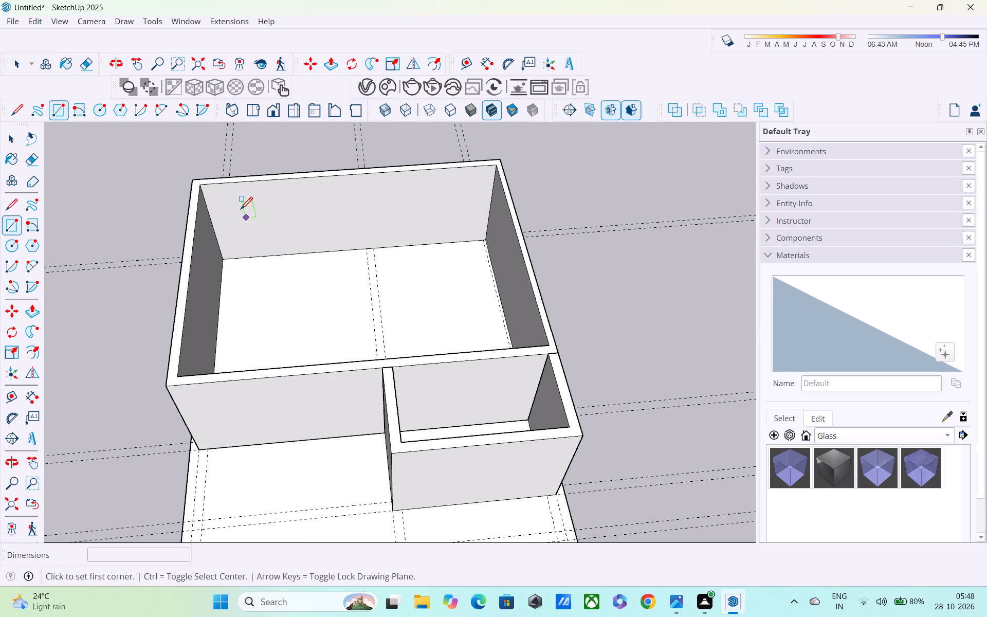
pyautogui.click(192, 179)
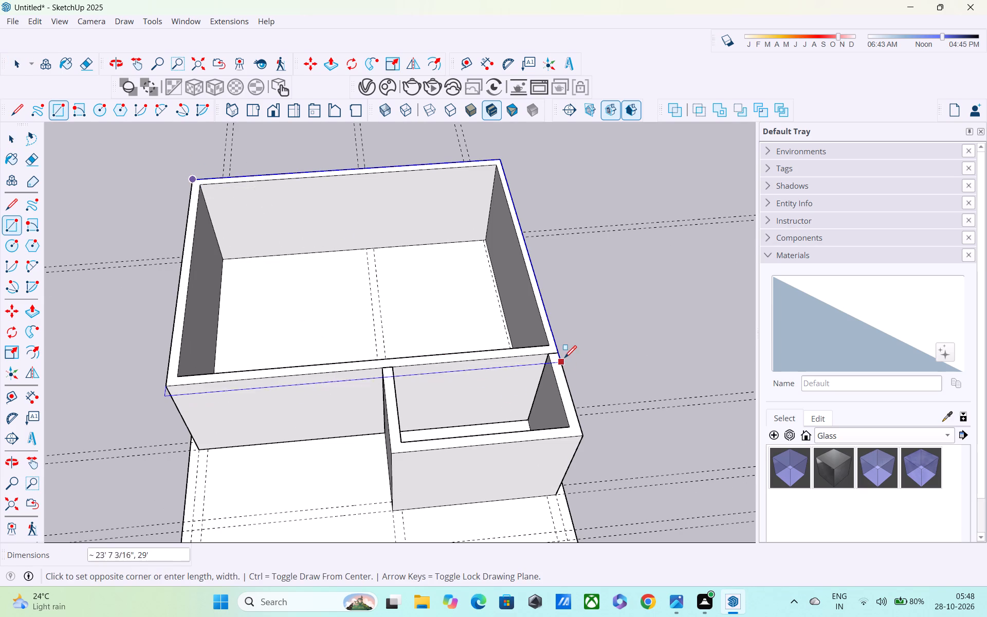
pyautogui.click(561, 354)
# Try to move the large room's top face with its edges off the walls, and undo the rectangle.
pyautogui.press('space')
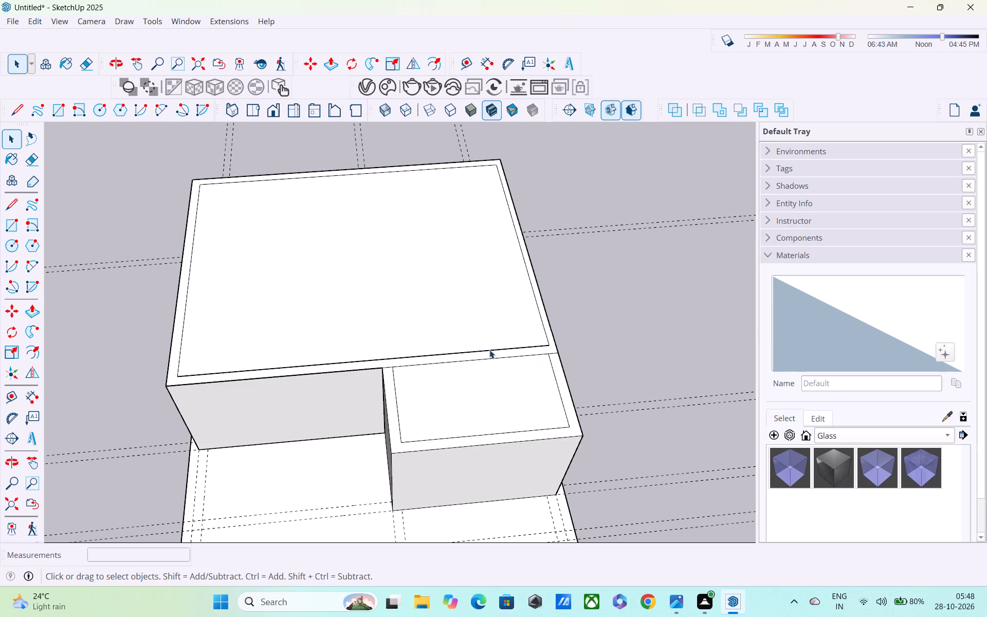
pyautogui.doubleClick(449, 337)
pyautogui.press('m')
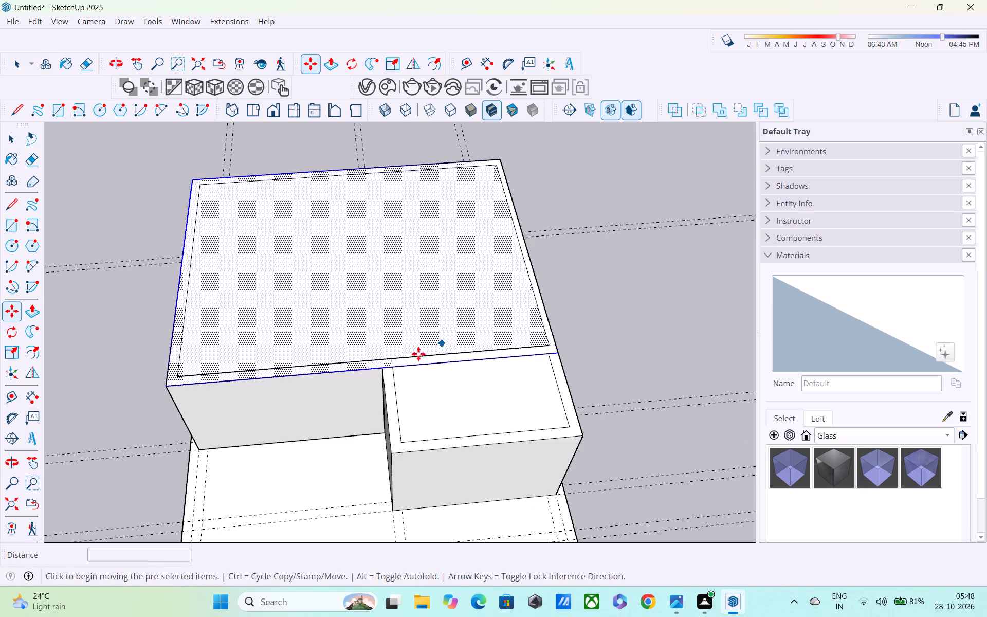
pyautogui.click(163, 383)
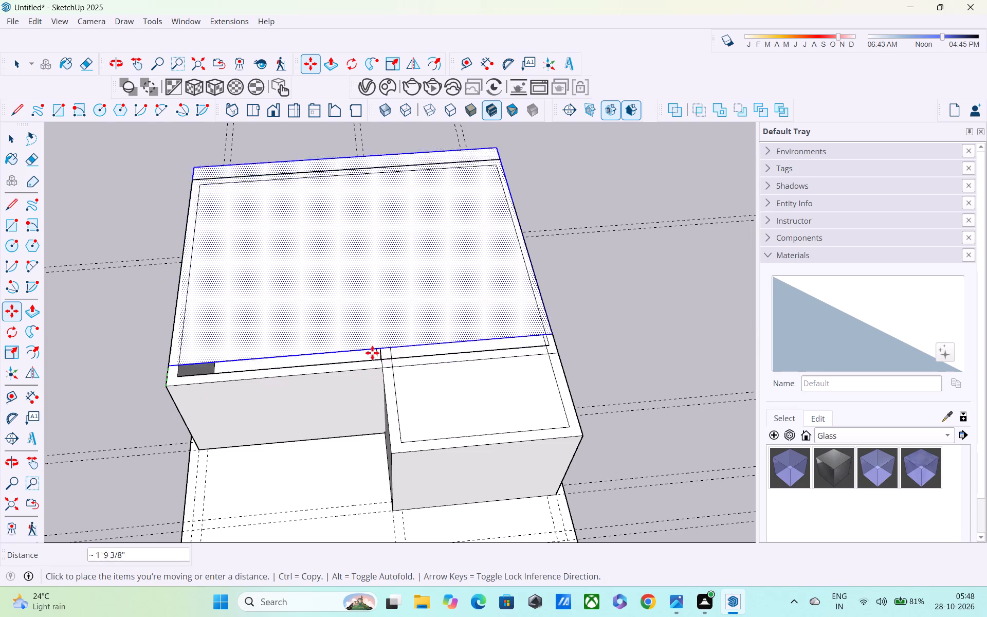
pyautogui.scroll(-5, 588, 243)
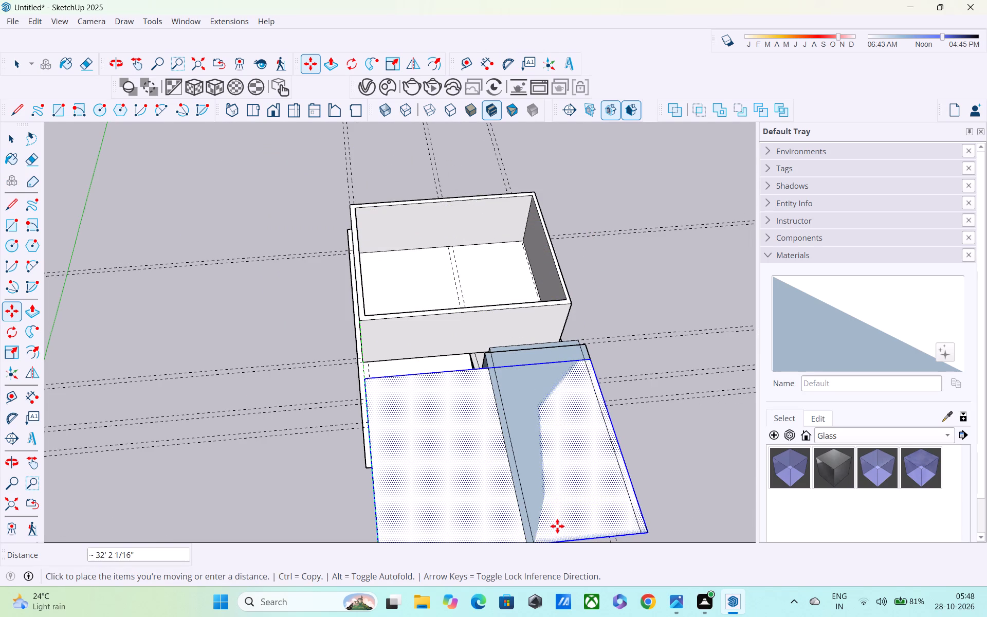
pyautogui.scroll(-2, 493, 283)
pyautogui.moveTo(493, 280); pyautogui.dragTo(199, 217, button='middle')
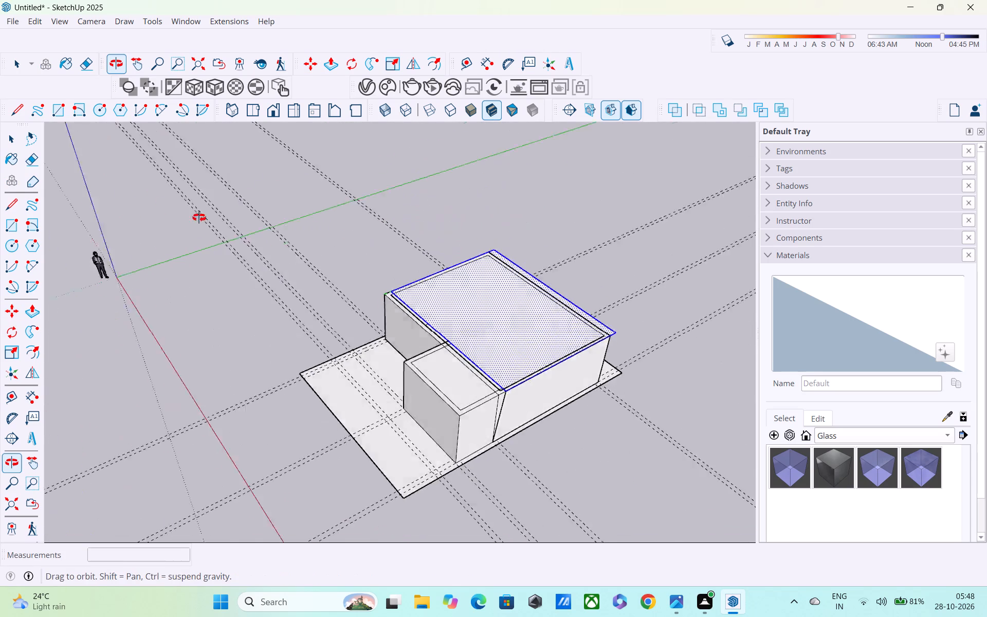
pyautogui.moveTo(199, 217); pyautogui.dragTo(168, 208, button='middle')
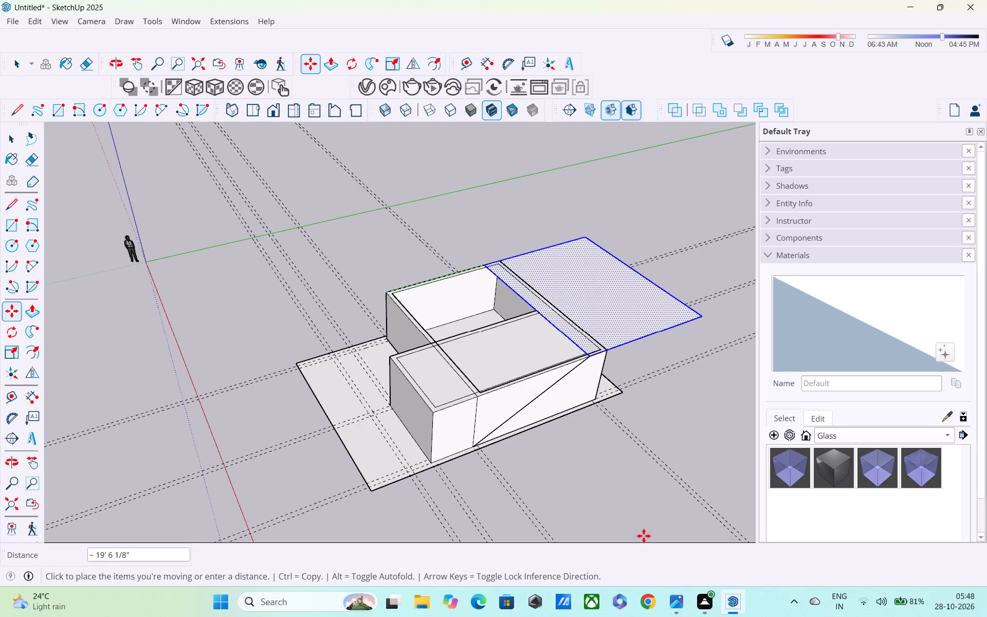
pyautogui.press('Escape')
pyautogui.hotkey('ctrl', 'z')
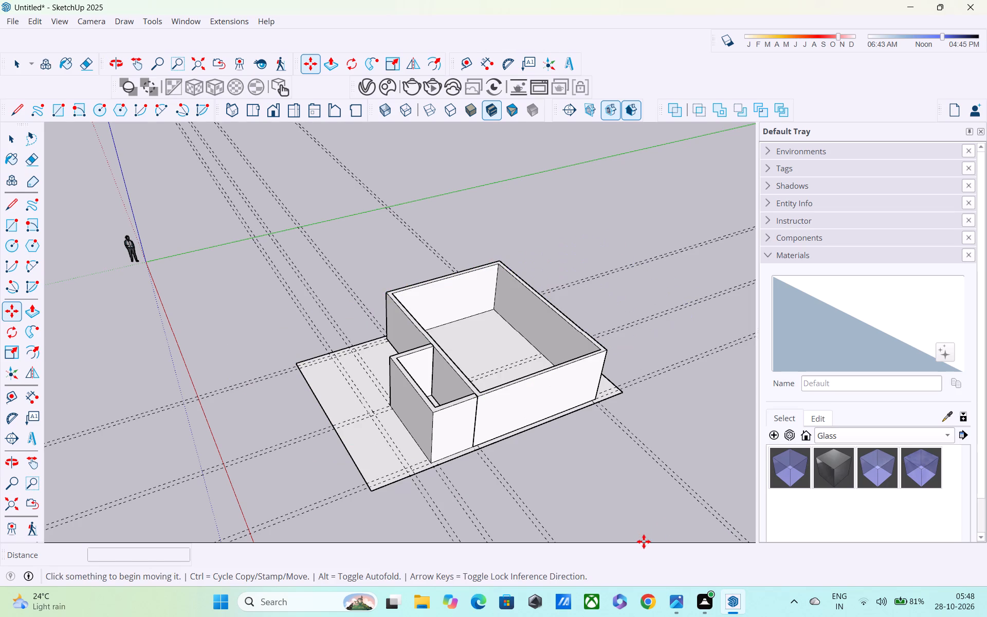
# Draw a rectangle about 27' 9" by 21' 3" across the large room's opening between diagonally opposite inner wall-top corners.
pyautogui.scroll(-3, 644, 545)
pyautogui.moveTo(382, 470); pyautogui.dragTo(420, 389, button='middle')
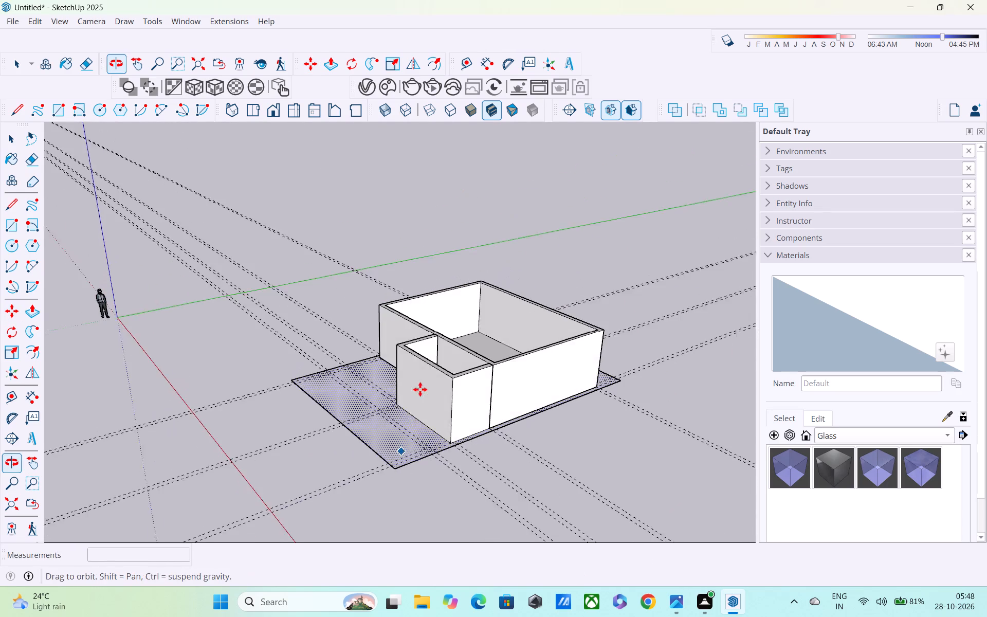
pyautogui.moveTo(420, 389); pyautogui.dragTo(419, 395, button='middle')
pyautogui.scroll(3, 431, 359)
pyautogui.scroll(-1, 431, 357)
pyautogui.scroll(6, 431, 357)
pyautogui.moveTo(429, 347); pyautogui.dragTo(3, 403, button='middle')
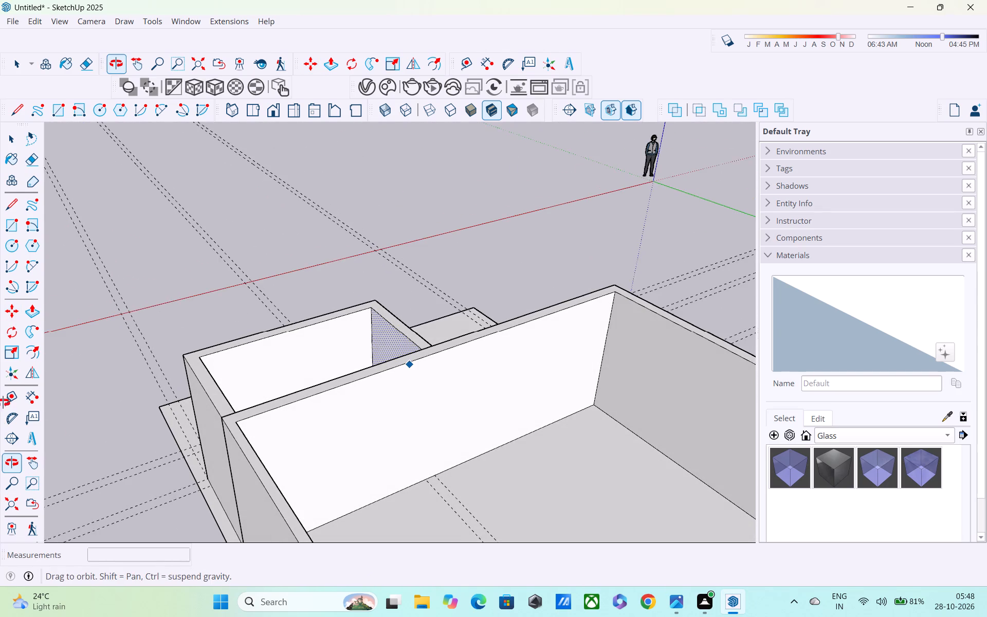
pyautogui.moveTo(3, 403); pyautogui.dragTo(4, 402, button='middle')
pyautogui.scroll(-5, 7, 408)
pyautogui.scroll(-3, 208, 373)
pyautogui.moveTo(246, 393); pyautogui.dragTo(243, 439, button='middle')
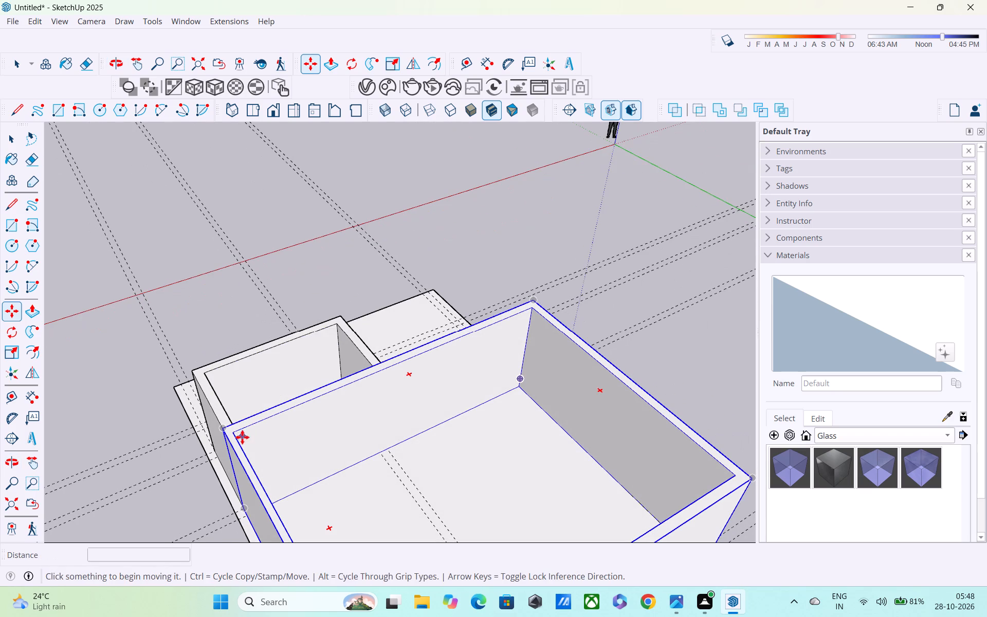
pyautogui.press('r')
pyautogui.scroll(4, 233, 413)
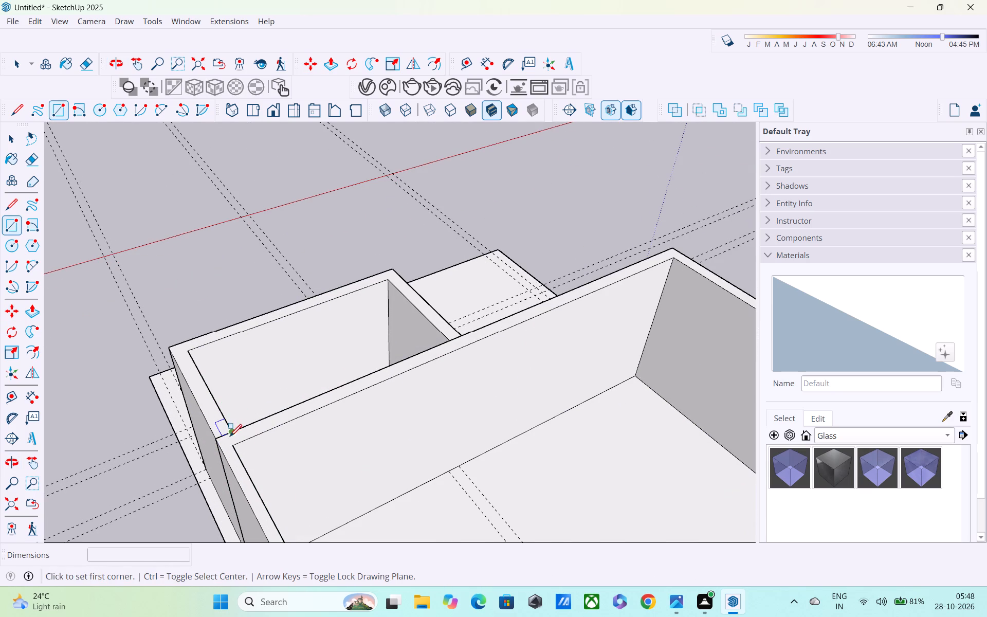
pyautogui.click(230, 447)
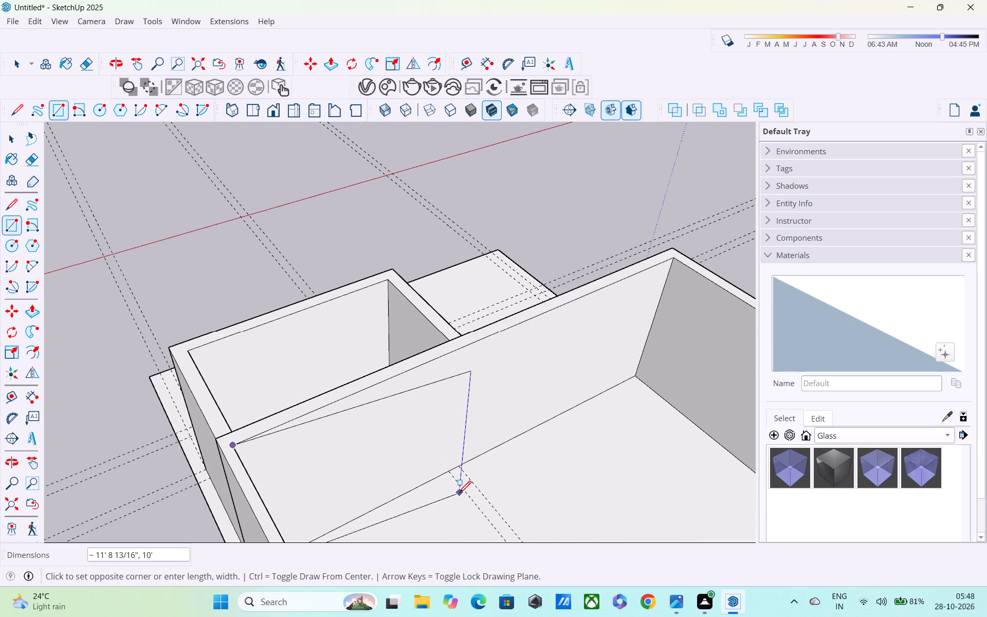
pyautogui.moveTo(459, 494); pyautogui.dragTo(53, 318, button='middle')
pyautogui.click(484, 256)
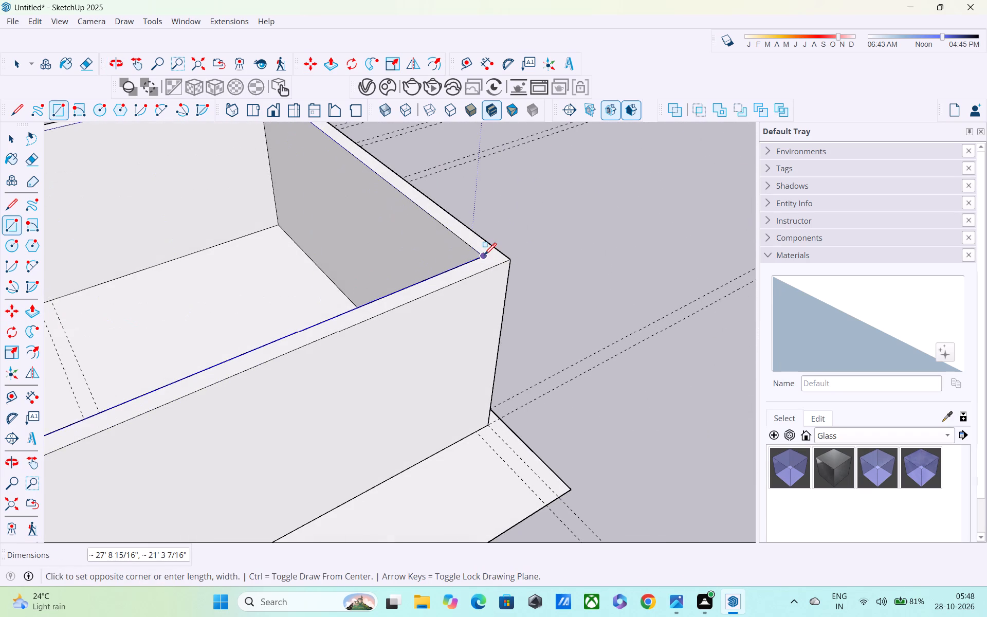
# Move the new top face with its edges about 47' from its inner wall corner, clear of the building and base.
pyautogui.scroll(-5, 439, 299)
pyautogui.moveTo(438, 300); pyautogui.dragTo(626, 298, button='middle')
pyautogui.press('space')
pyautogui.click(315, 407)
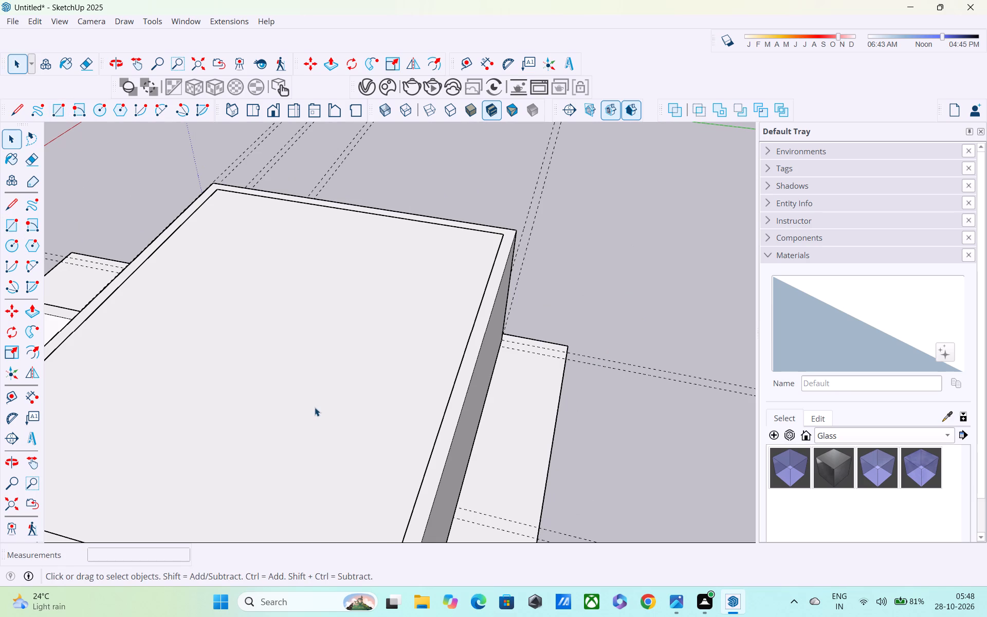
pyautogui.doubleClick(315, 407)
pyautogui.press('m')
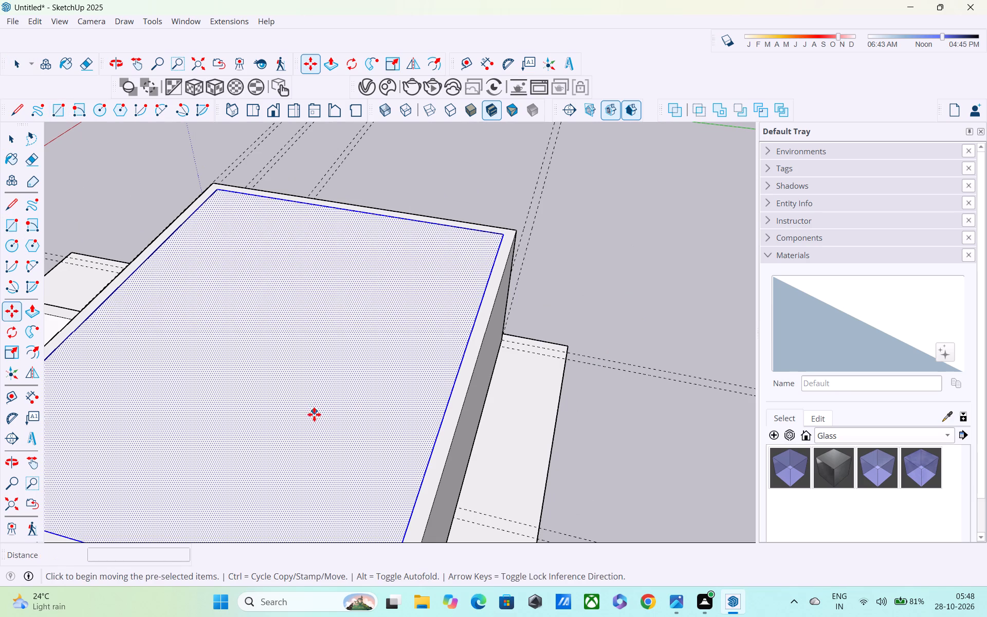
pyautogui.keyDown('shift'); pyautogui.moveTo(315, 416); pyautogui.dragTo(351, 206, button='middle'); pyautogui.keyUp('shift')
pyautogui.click(420, 350)
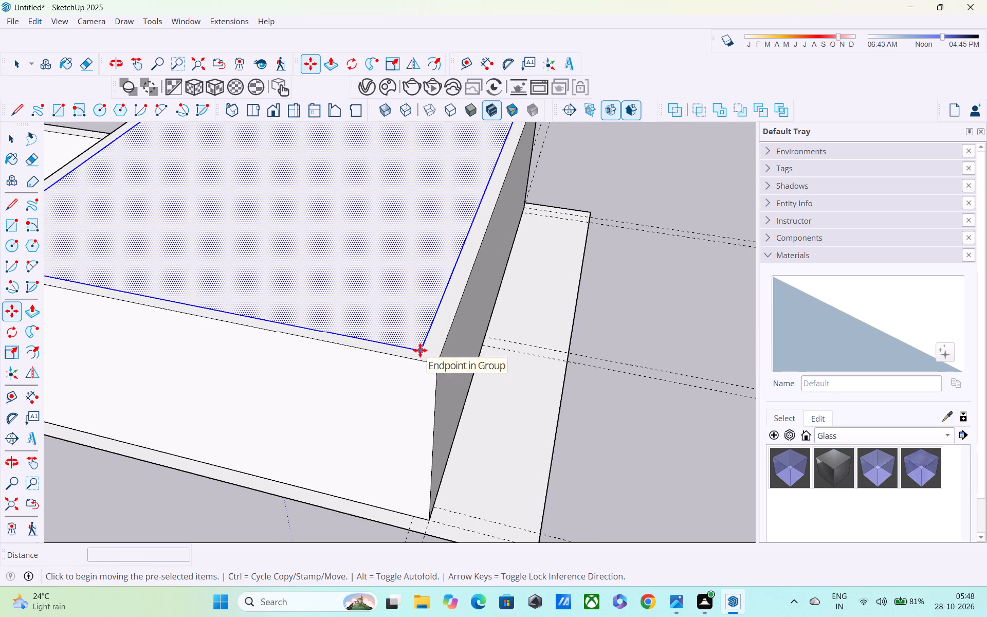
pyautogui.scroll(-4, 455, 268)
pyautogui.scroll(-2, 667, 256)
pyautogui.keyDown('shift'); pyautogui.moveTo(667, 259); pyautogui.dragTo(661, 262, button='middle'); pyautogui.keyUp('shift')
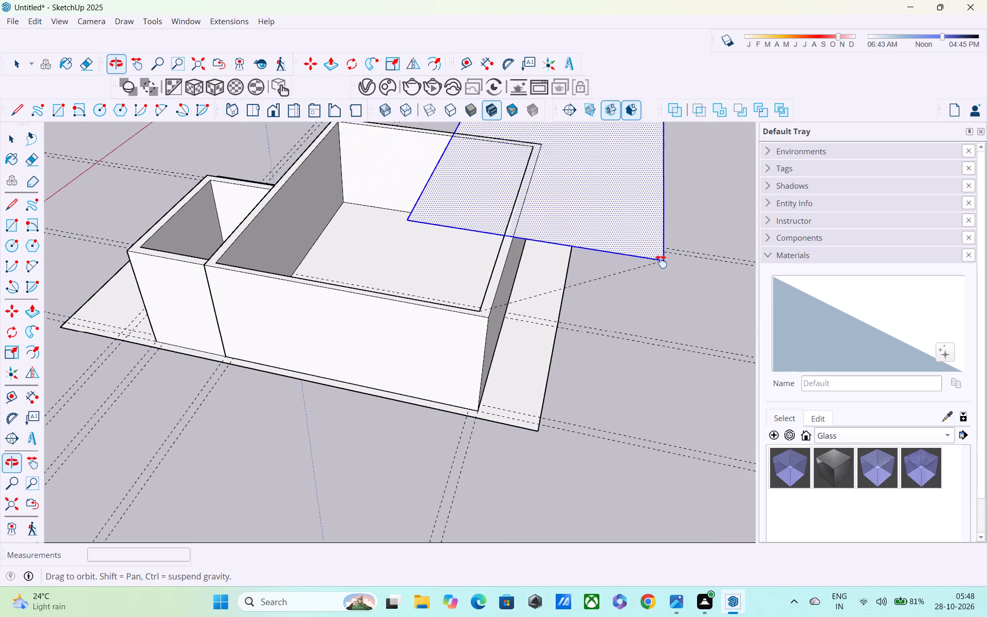
pyautogui.keyDown('shift'); pyautogui.moveTo(661, 262); pyautogui.dragTo(417, 315, button='middle'); pyautogui.keyUp('shift')
pyautogui.moveTo(597, 248); pyautogui.dragTo(487, 295, button='middle')
pyautogui.keyDown('shift'); pyautogui.scroll(1, 539, 271); pyautogui.keyUp('shift')
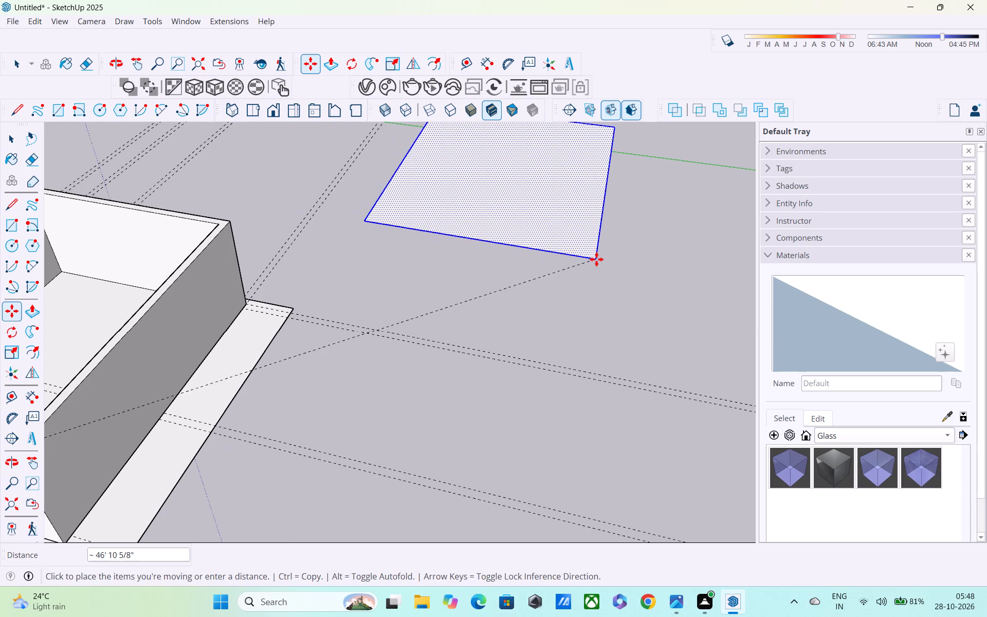
pyautogui.click(594, 261)
# Push/Pull the relocated rectangular face to a 10" thick slab.
pyautogui.press('space')
pyautogui.click(543, 207)
pyautogui.press('p')
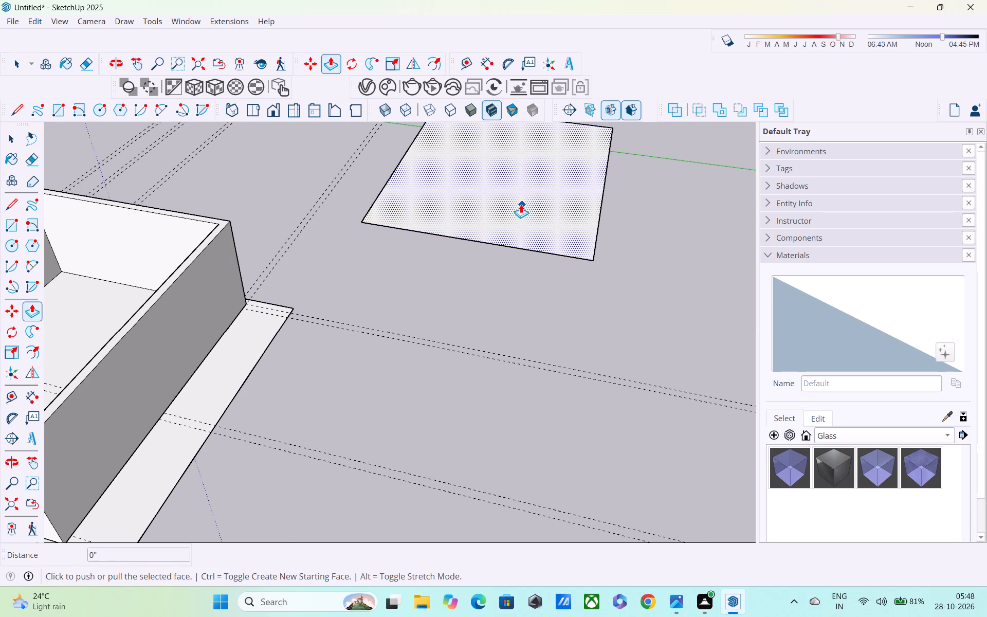
pyautogui.click(521, 204)
pyautogui.write('10"')
pyautogui.press('Return')
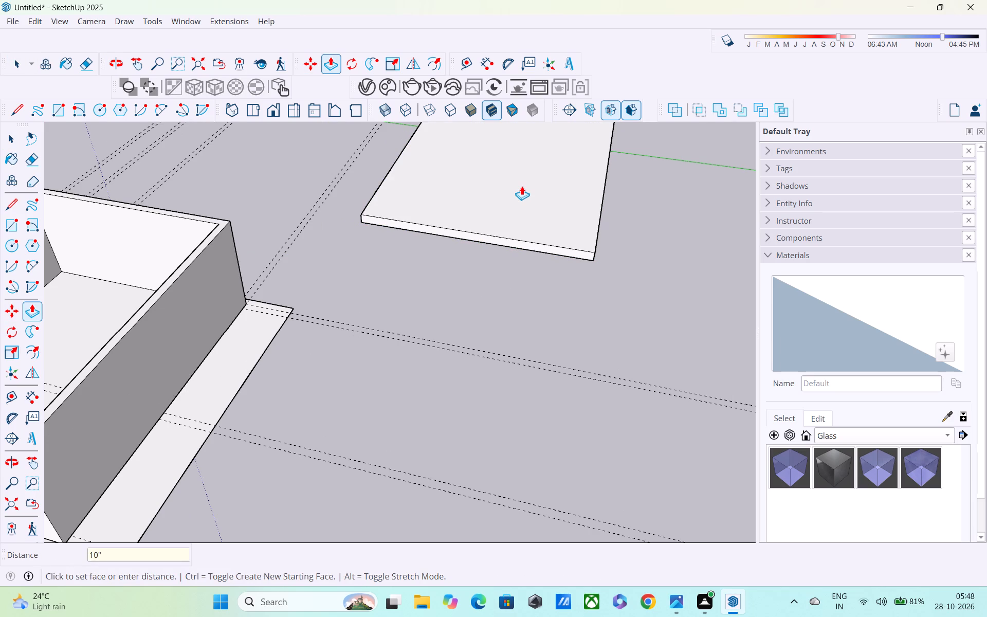
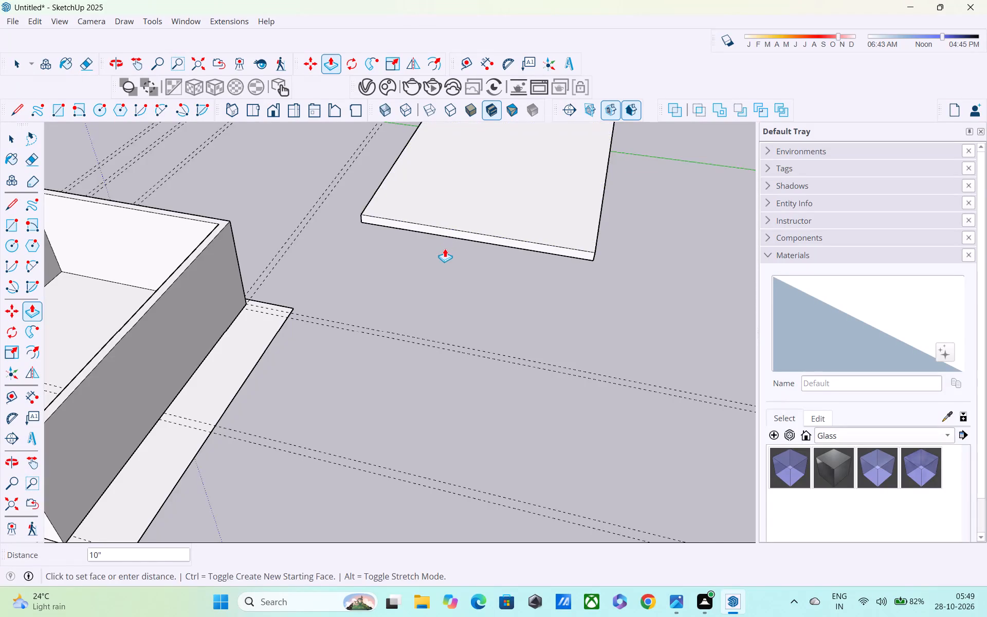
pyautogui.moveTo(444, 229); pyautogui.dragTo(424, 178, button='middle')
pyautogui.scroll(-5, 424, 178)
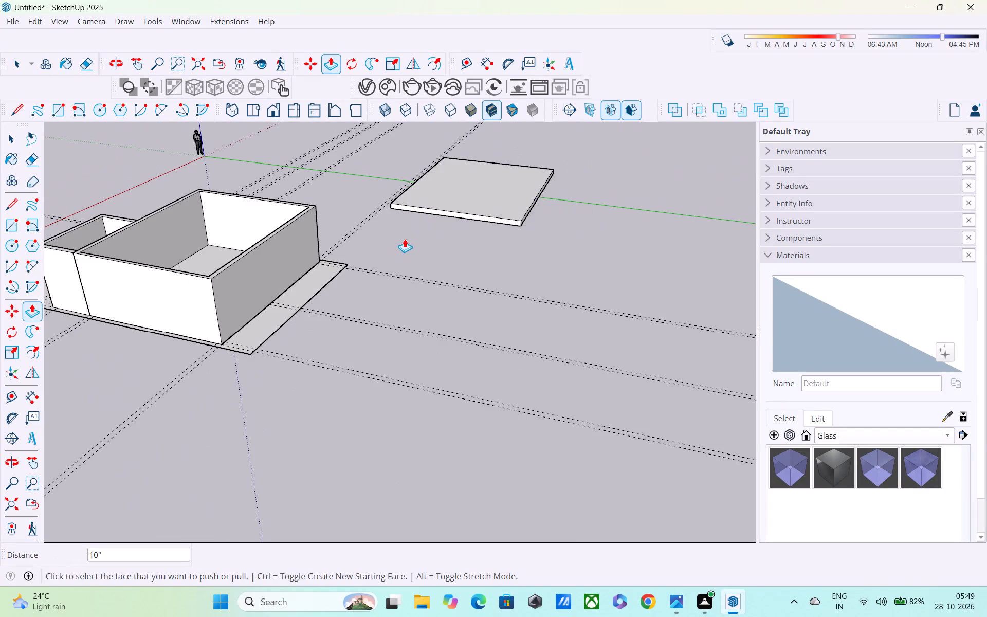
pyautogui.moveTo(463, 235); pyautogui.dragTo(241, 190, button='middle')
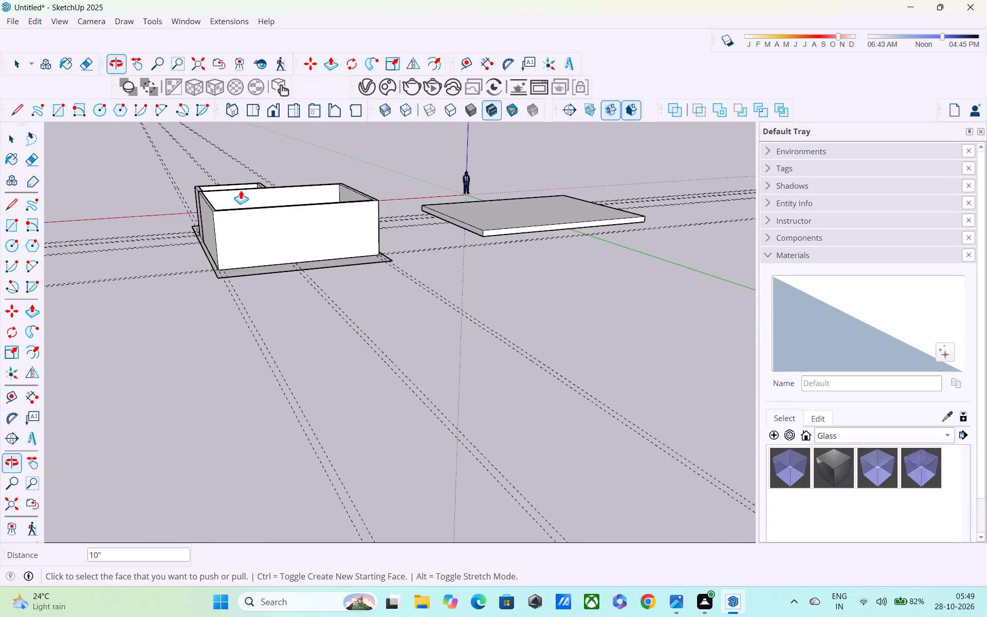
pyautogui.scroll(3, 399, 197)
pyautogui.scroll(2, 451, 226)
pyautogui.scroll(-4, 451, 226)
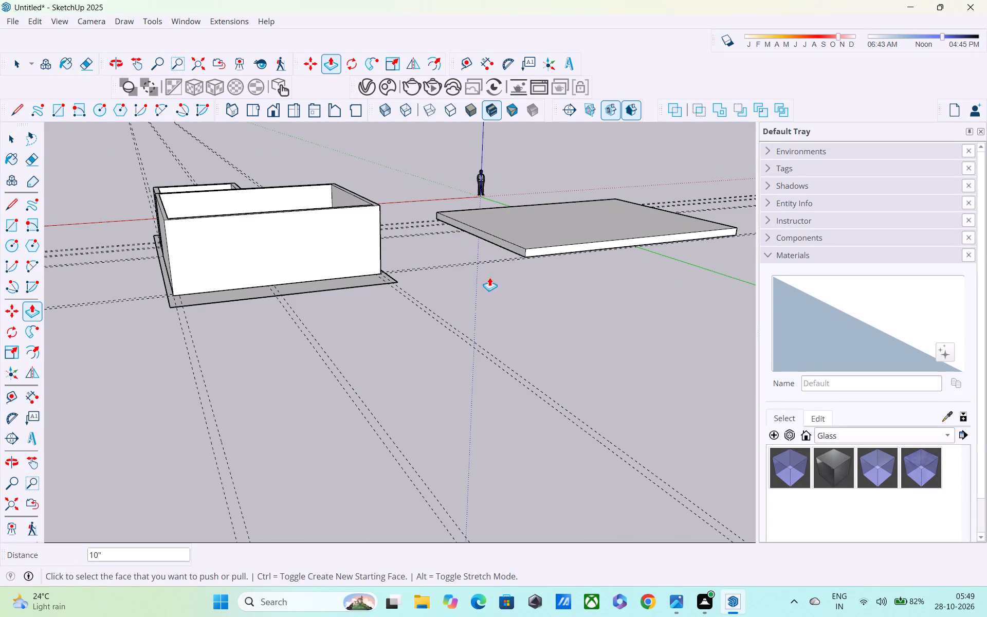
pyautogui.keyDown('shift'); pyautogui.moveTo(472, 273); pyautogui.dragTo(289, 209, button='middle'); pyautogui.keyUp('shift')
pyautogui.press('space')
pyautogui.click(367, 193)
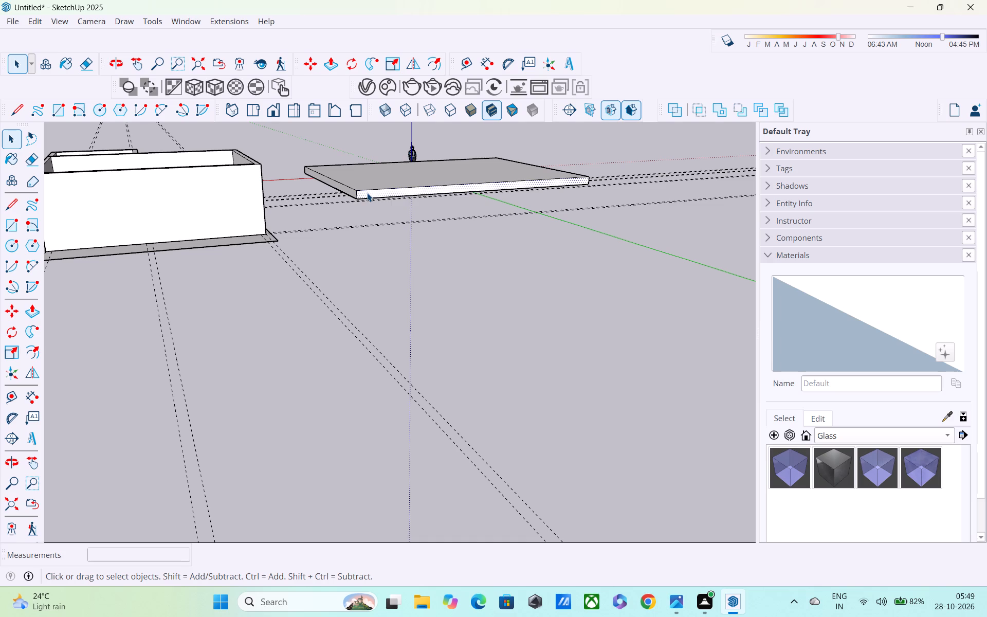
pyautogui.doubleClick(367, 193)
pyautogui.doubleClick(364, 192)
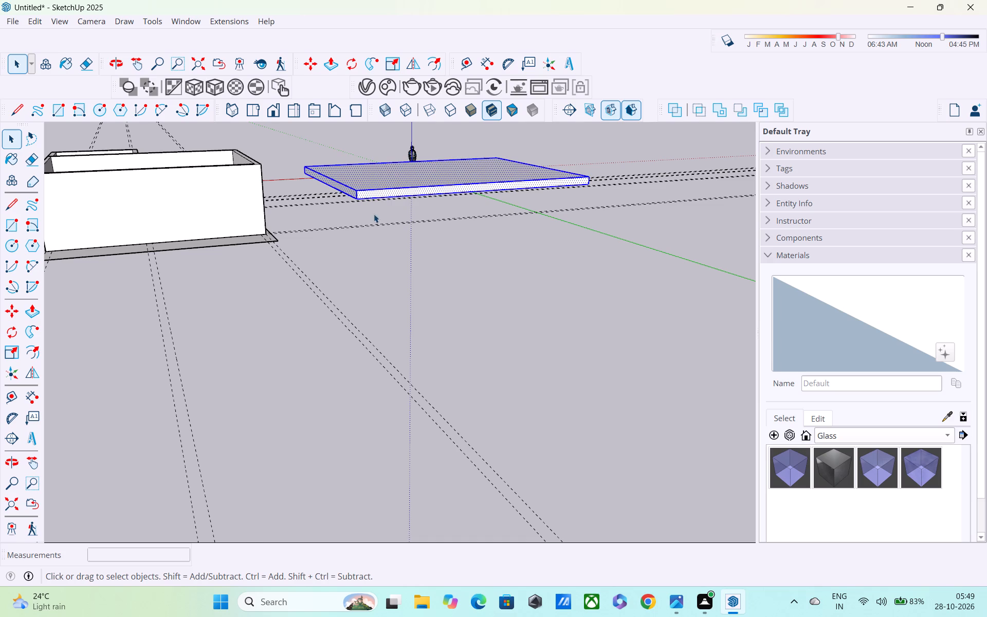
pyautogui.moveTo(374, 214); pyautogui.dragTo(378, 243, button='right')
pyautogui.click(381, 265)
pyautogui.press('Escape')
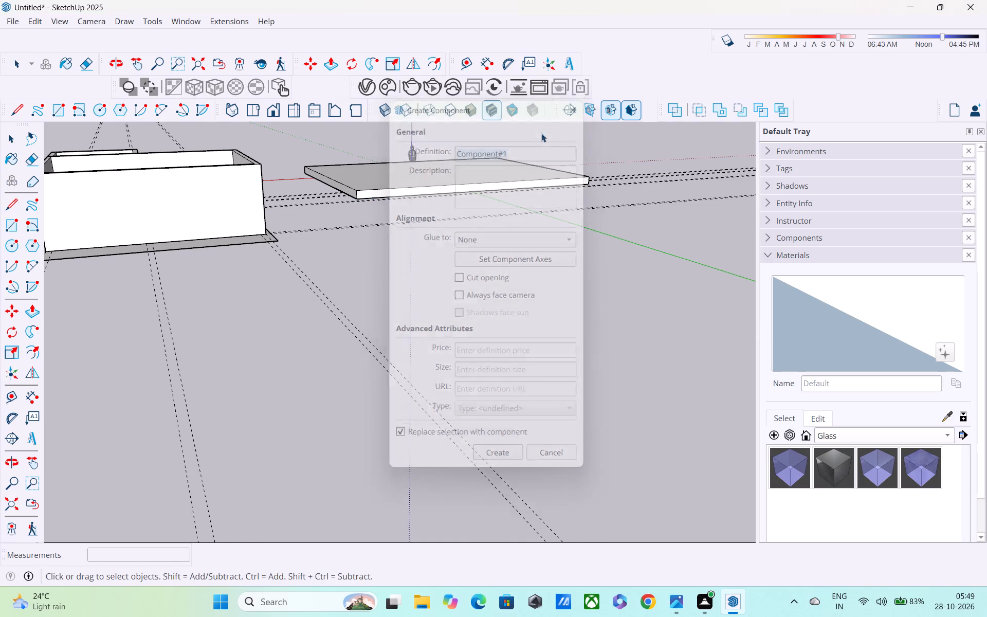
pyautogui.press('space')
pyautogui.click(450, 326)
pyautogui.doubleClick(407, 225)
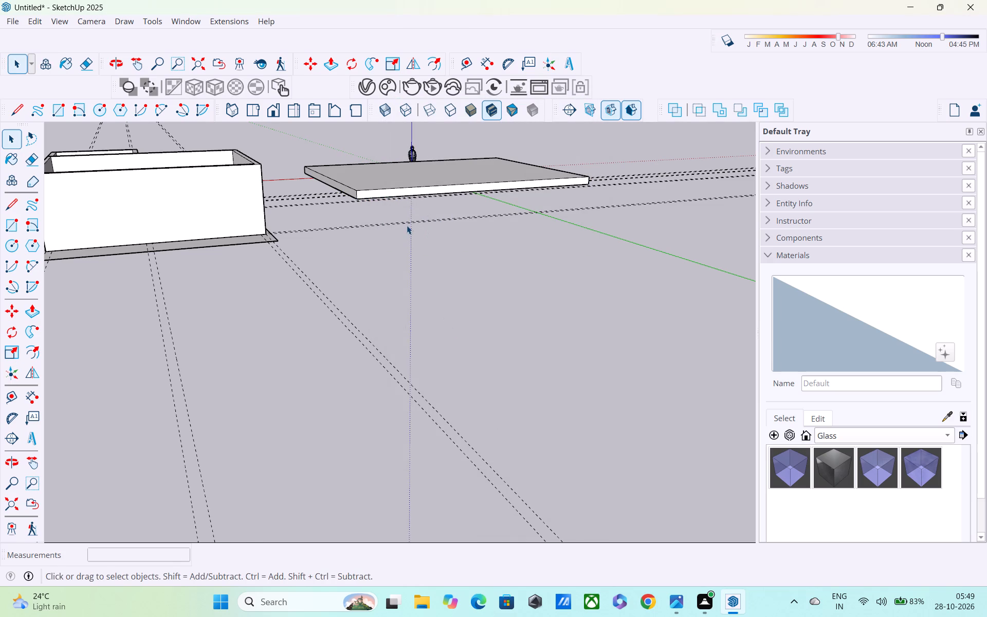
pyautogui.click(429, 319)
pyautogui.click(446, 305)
# Make a group from all faces and edges of the detached 10" slab.
pyautogui.moveTo(470, 334); pyautogui.dragTo(592, 360, button='middle')
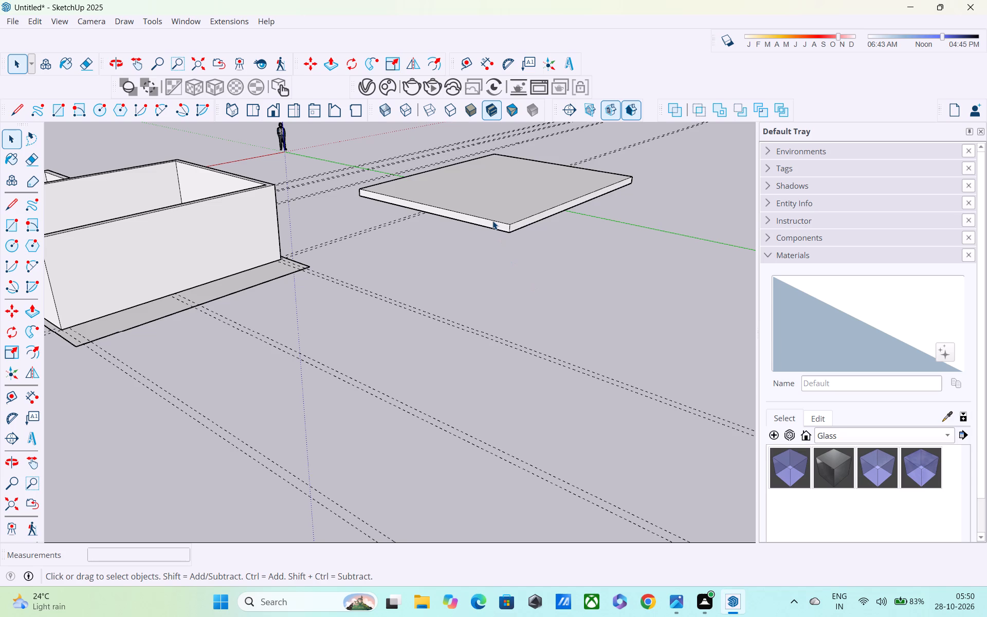
pyautogui.tripleClick(492, 221)
pyautogui.rightClick(492, 221)
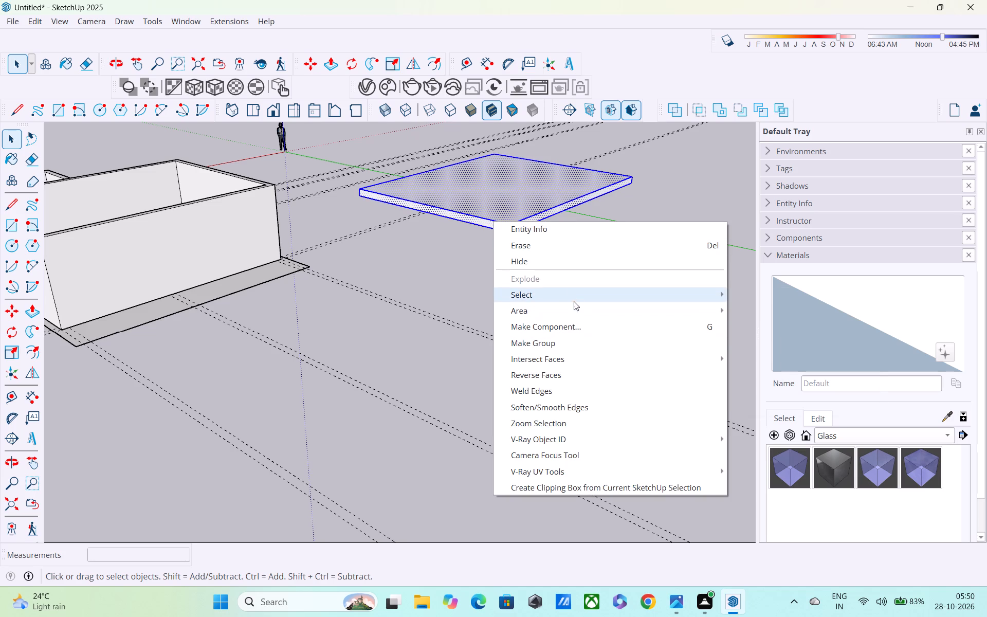
pyautogui.click(571, 343)
# Move the slab group by its lower corner about 46' 6" onto the large room's matching inner wall-top corner.
pyautogui.moveTo(482, 243); pyautogui.dragTo(480, 106, button='middle')
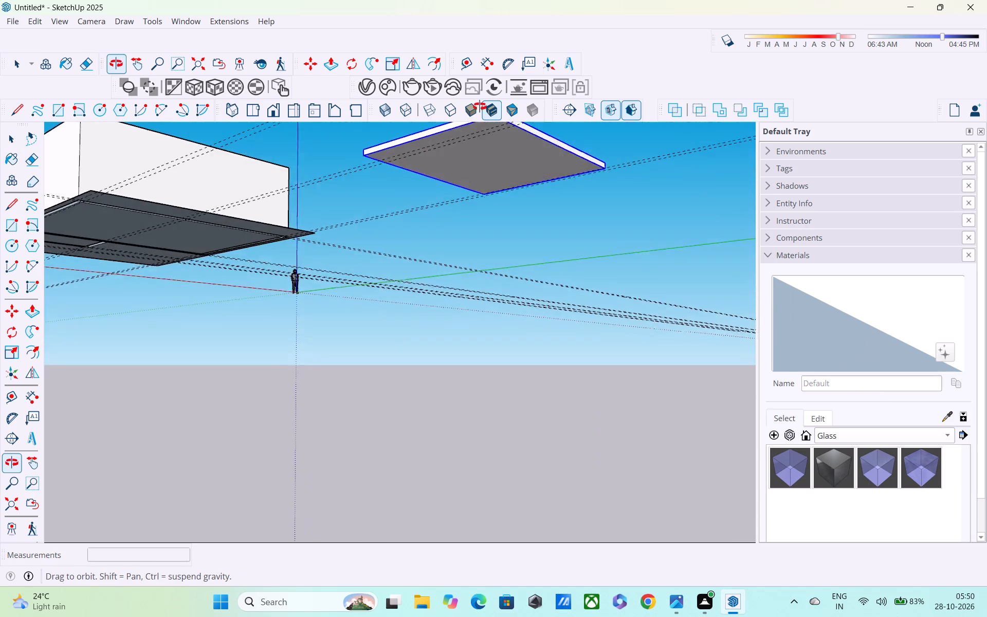
pyautogui.moveTo(480, 106); pyautogui.dragTo(325, 294, button='middle')
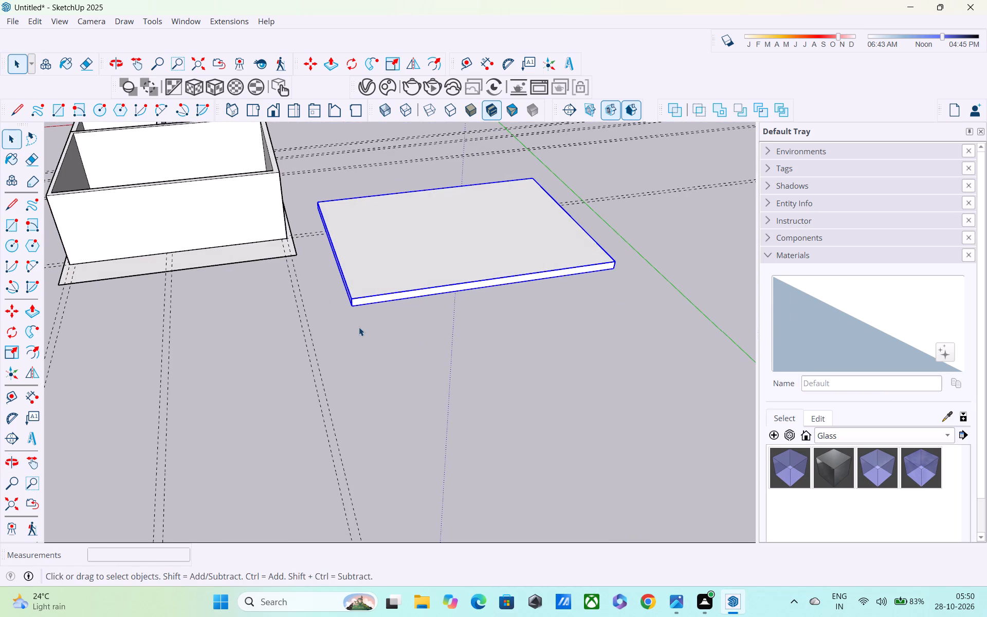
pyautogui.press('m')
pyautogui.scroll(3, 356, 326)
pyautogui.click(349, 301)
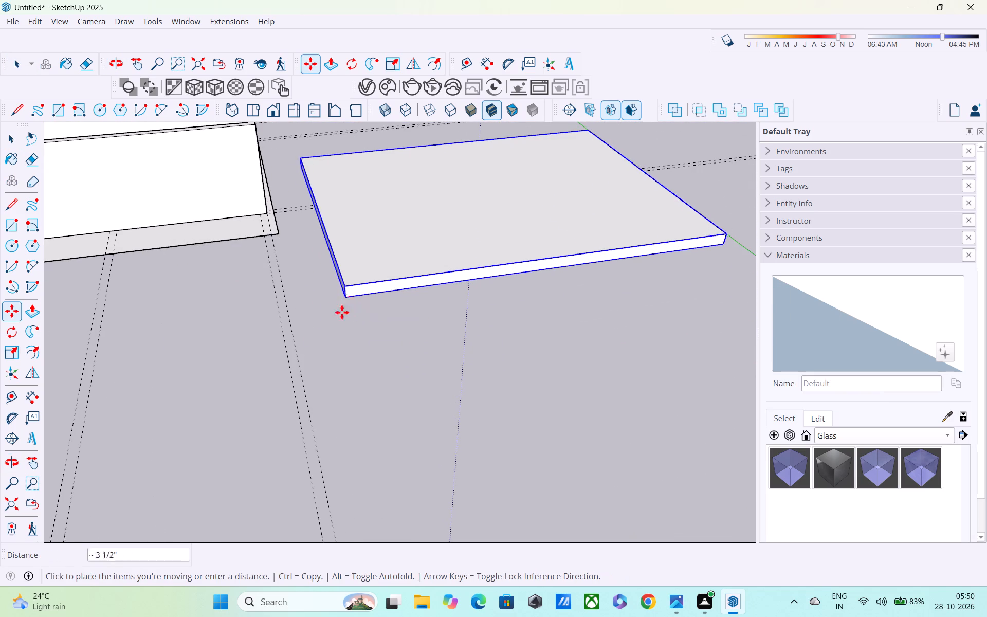
pyautogui.scroll(-4, 153, 350)
pyautogui.moveTo(153, 349); pyautogui.dragTo(599, 433, button='middle')
pyautogui.scroll(1, 153, 349)
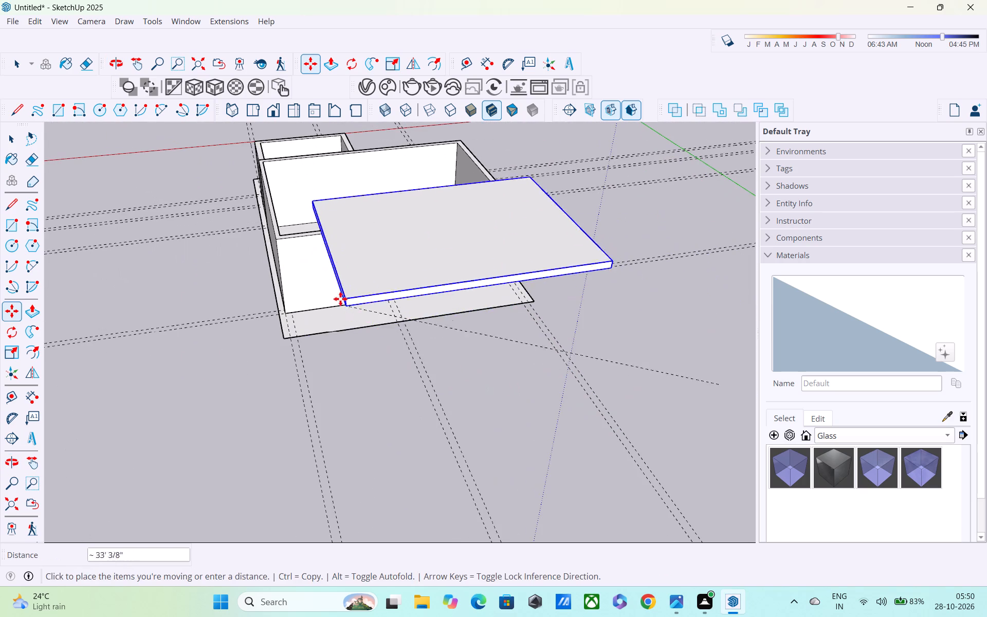
pyautogui.moveTo(316, 270); pyautogui.dragTo(535, 468, button='middle')
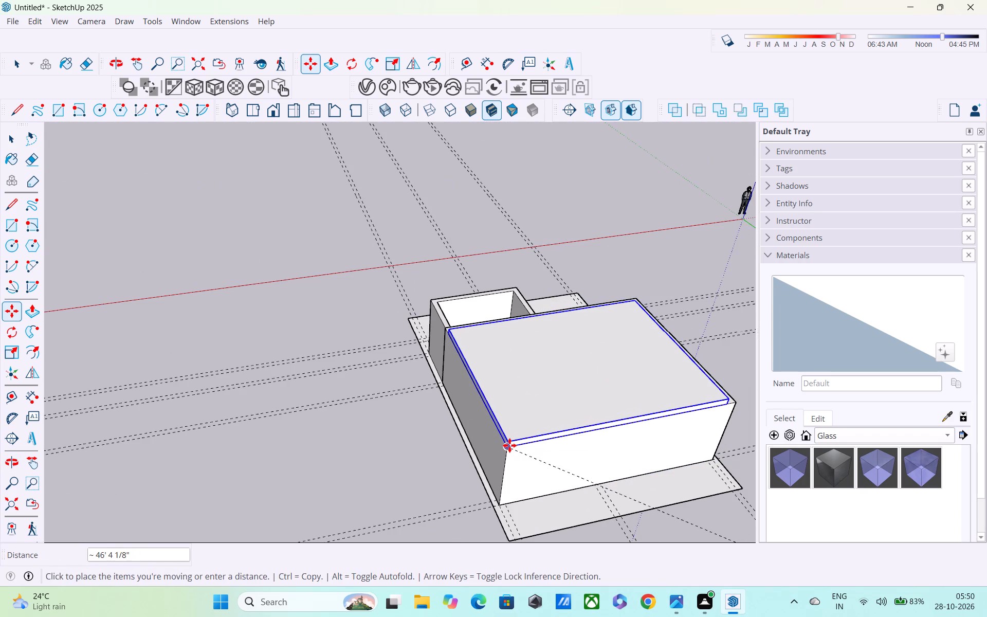
pyautogui.click(511, 440)
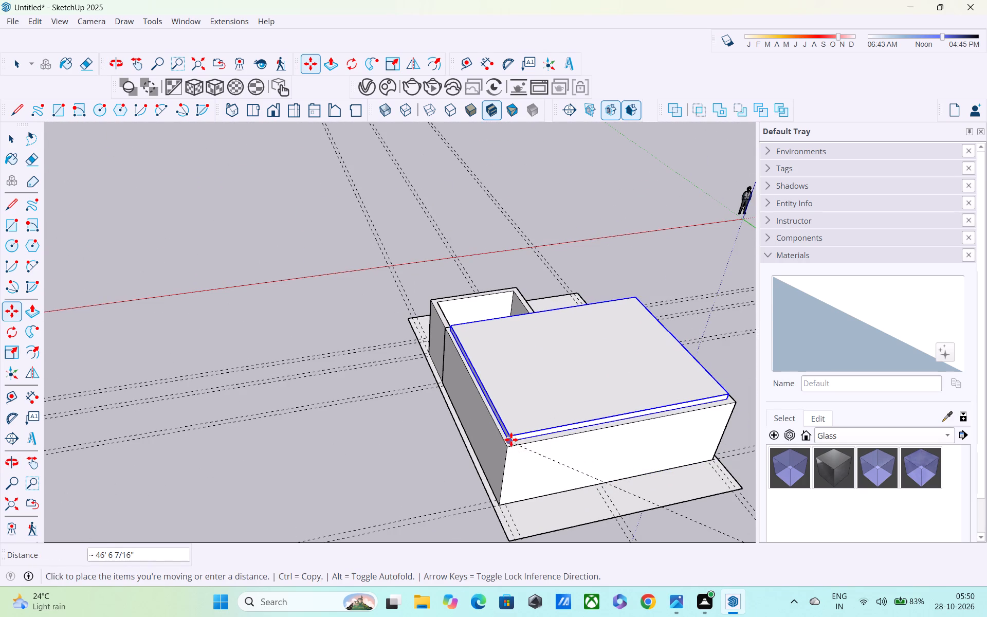
# Open the slab group for editing and Push/Pull its end face opposite the small room 9" out to the wall's outer face.
pyautogui.scroll(-1, 555, 441)
pyautogui.scroll(4, 555, 441)
pyautogui.moveTo(555, 432); pyautogui.dragTo(529, 316, button='middle')
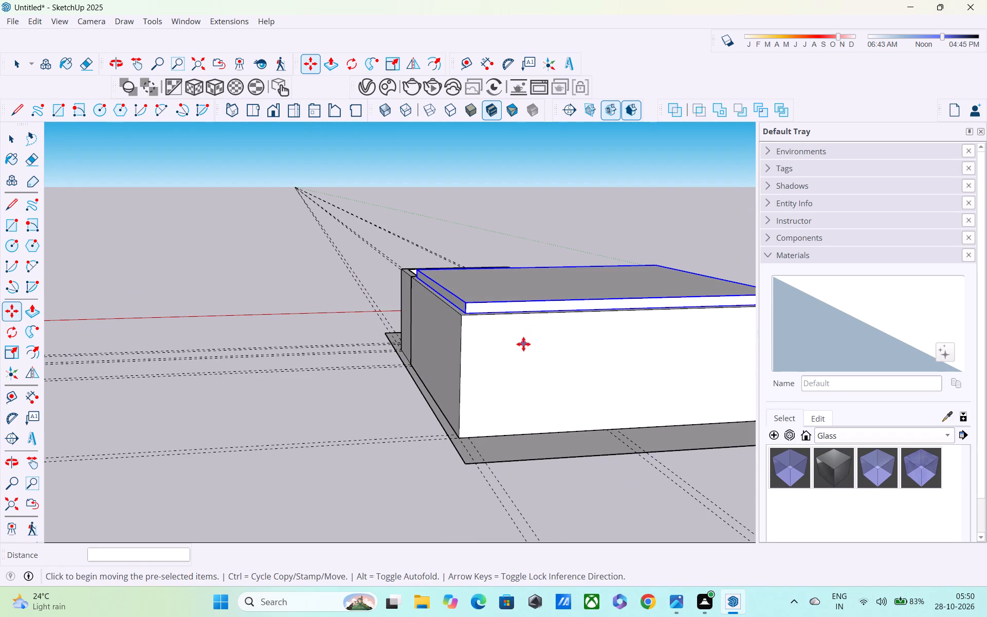
pyautogui.press('p')
pyautogui.press('space')
pyautogui.doubleClick(506, 302)
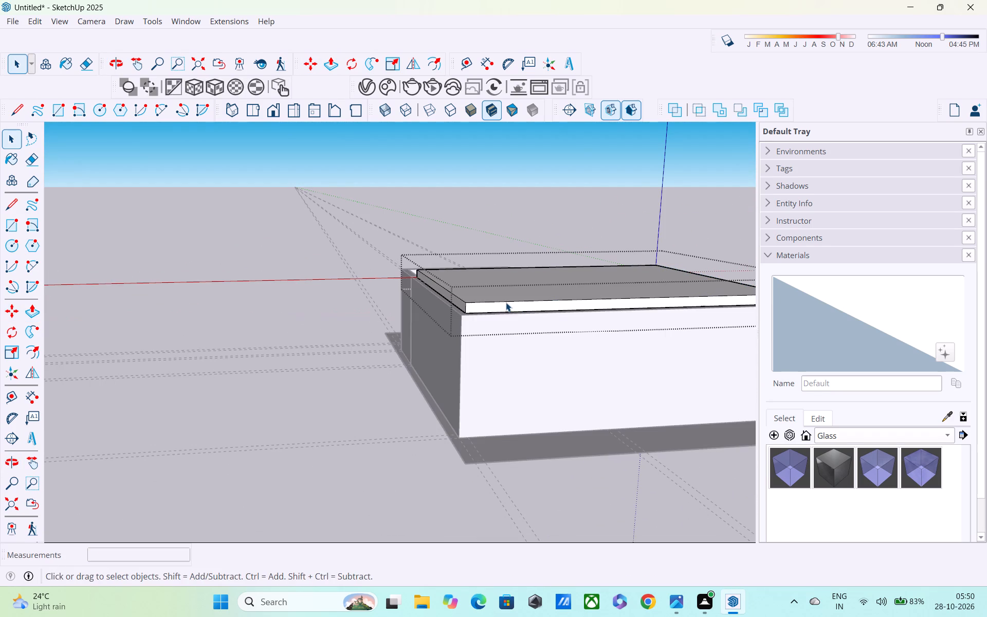
pyautogui.press('b')
pyautogui.press('p')
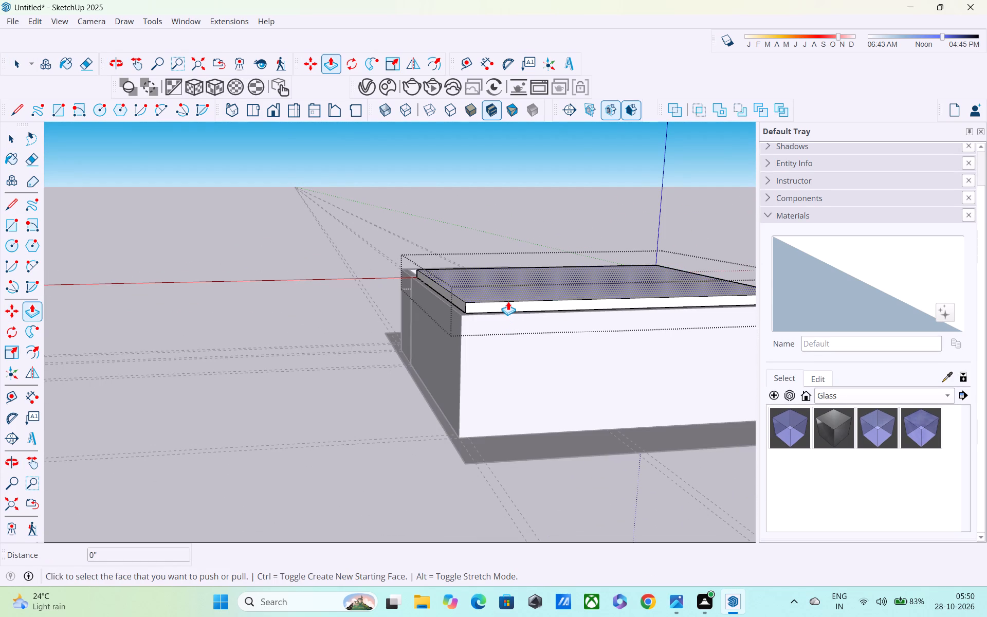
pyautogui.click(508, 304)
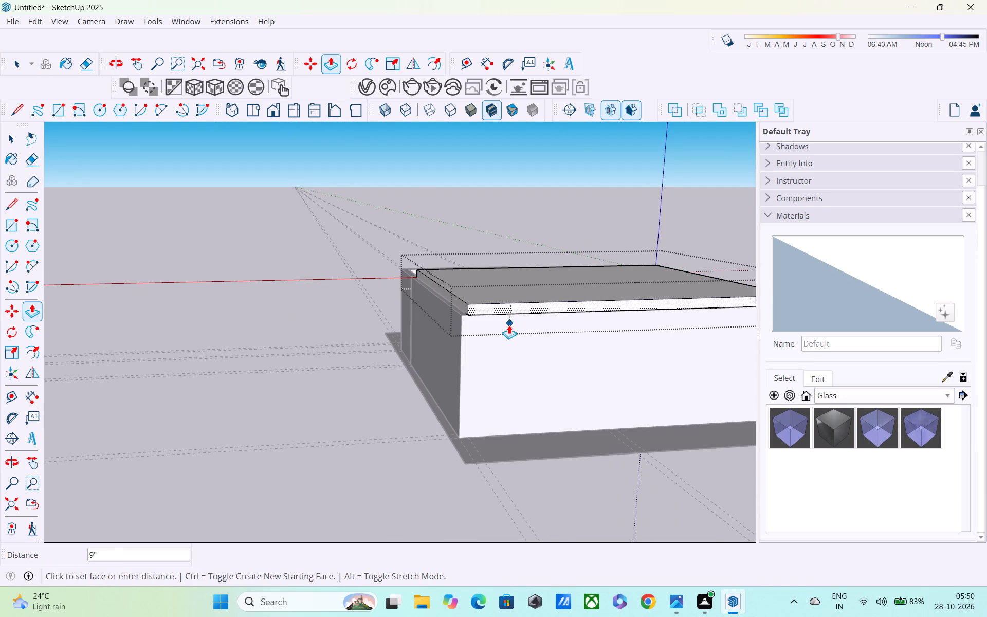
pyautogui.click(509, 326)
# Push/Pull the slab's long edge face, on the side where both rooms' outer walls align, about 6" outward over the wall.
pyautogui.moveTo(498, 349); pyautogui.dragTo(678, 406, button='middle')
pyautogui.scroll(4, 581, 318)
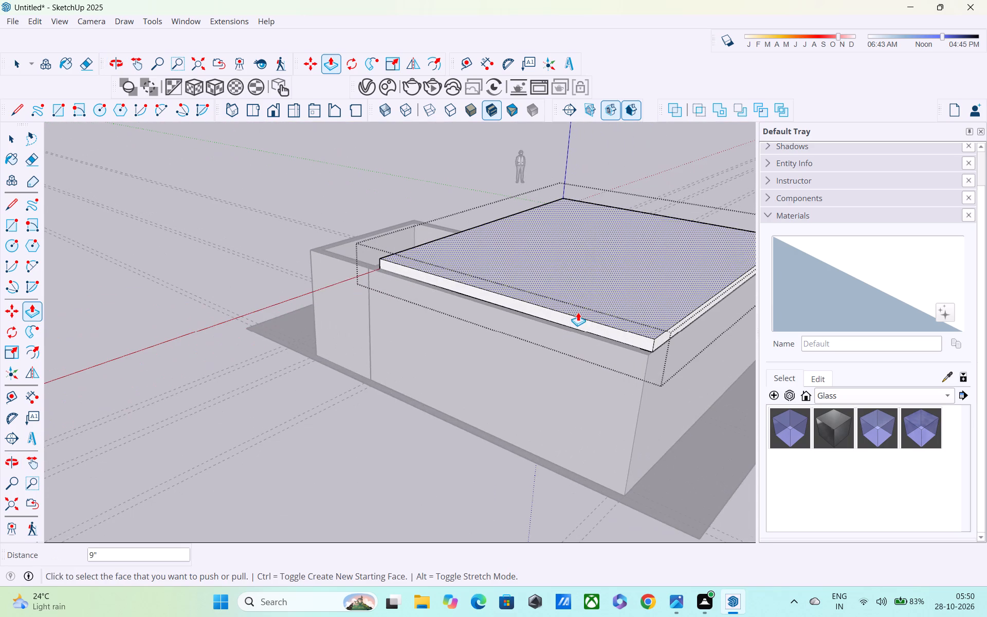
pyautogui.click(578, 320)
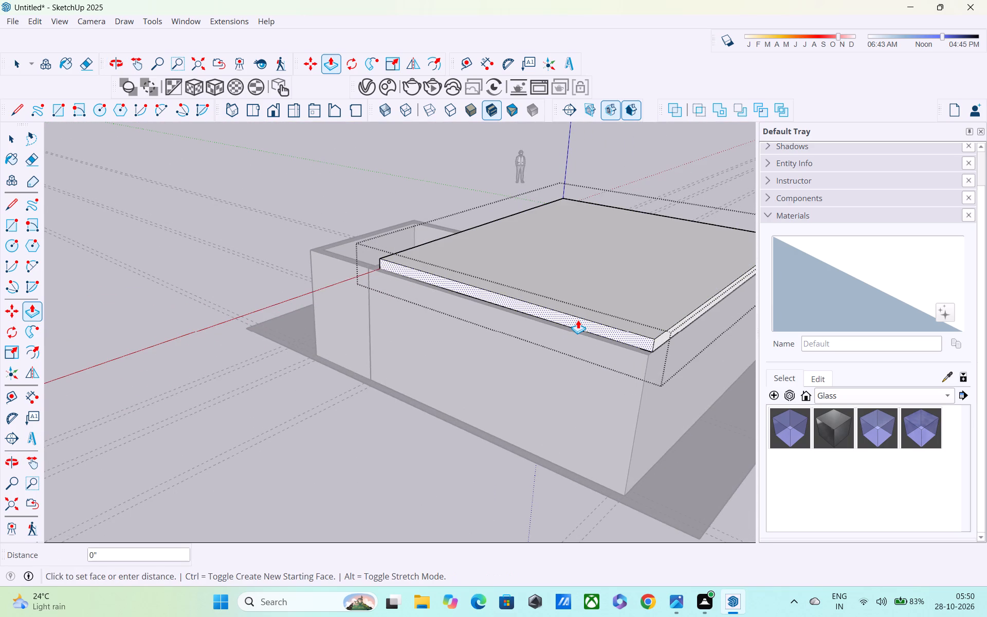
pyautogui.click(590, 381)
# Push/Pull the slab's edge face beside the small room 7' 9" out to that room's far outer corner.
pyautogui.moveTo(486, 372); pyautogui.dragTo(606, 409, button='middle')
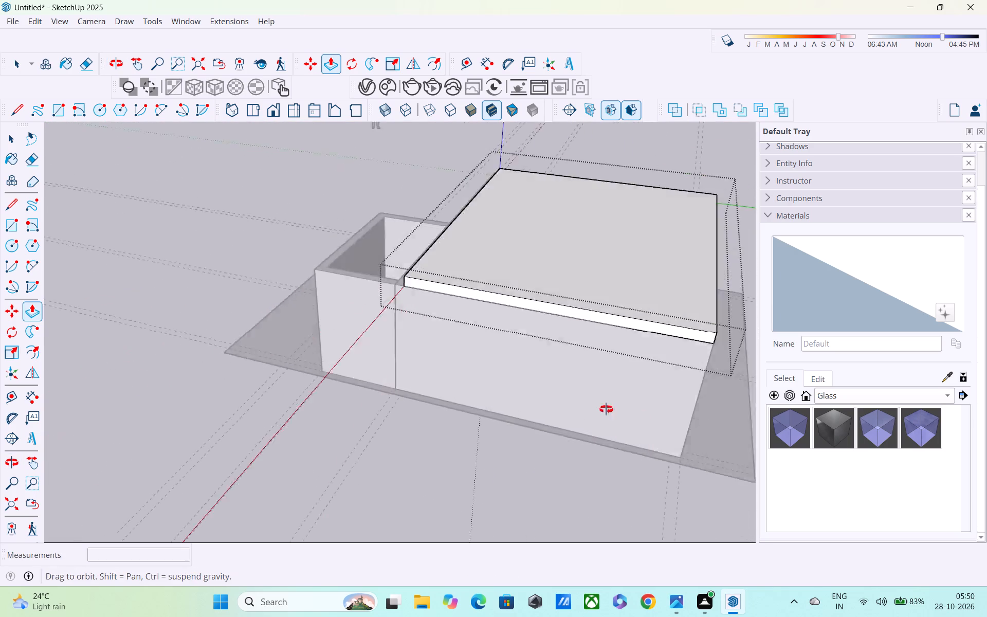
pyautogui.moveTo(606, 409); pyautogui.dragTo(836, 352, button='middle')
pyautogui.scroll(3, 379, 268)
pyautogui.scroll(4, 469, 231)
pyautogui.moveTo(469, 233); pyautogui.dragTo(501, 306, button='middle')
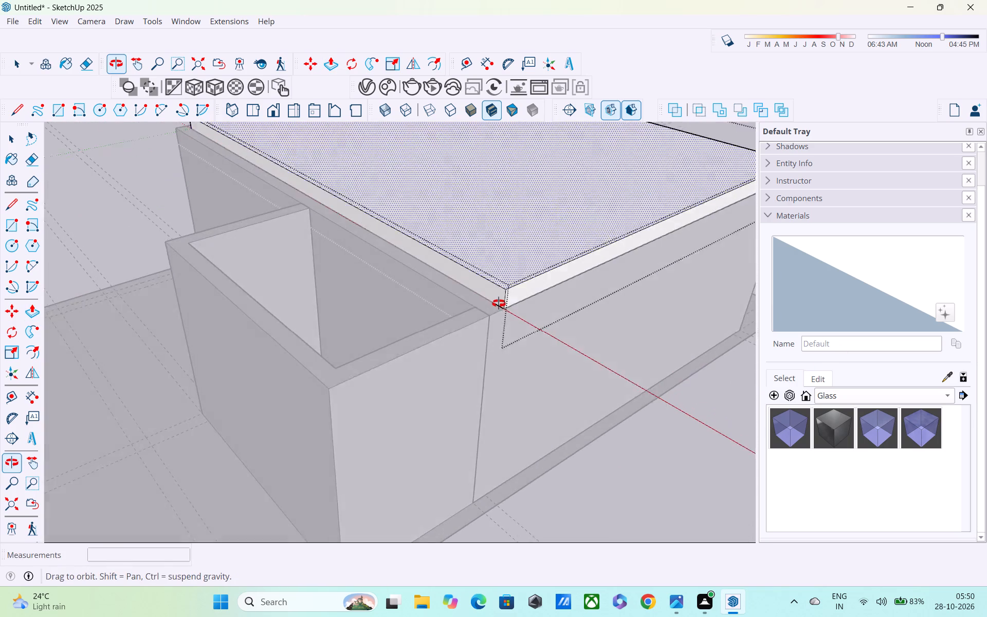
pyautogui.moveTo(501, 306); pyautogui.dragTo(503, 310, button='middle')
pyautogui.scroll(4, 497, 305)
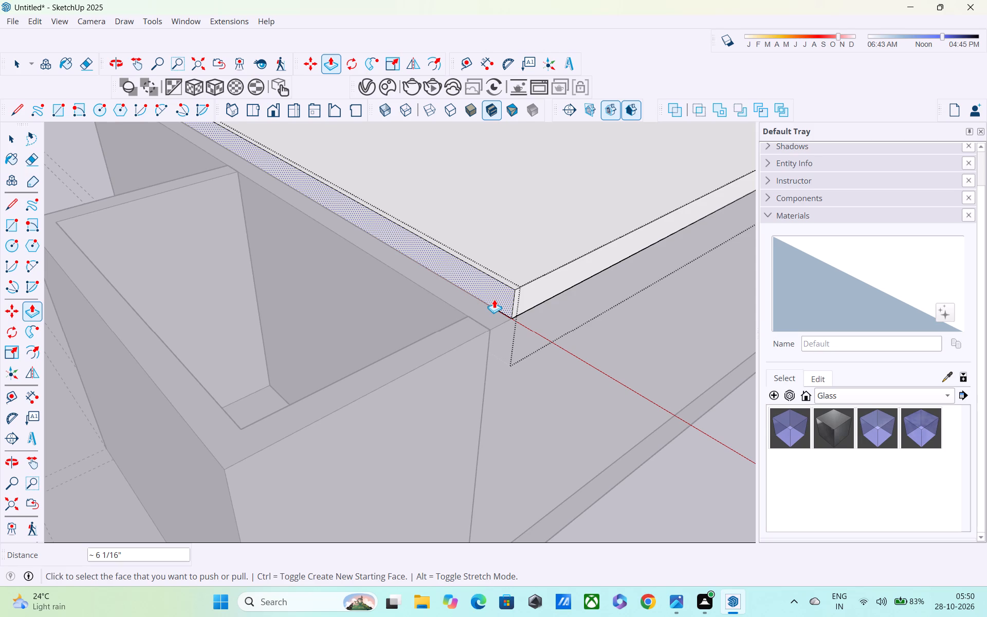
pyautogui.click(494, 299)
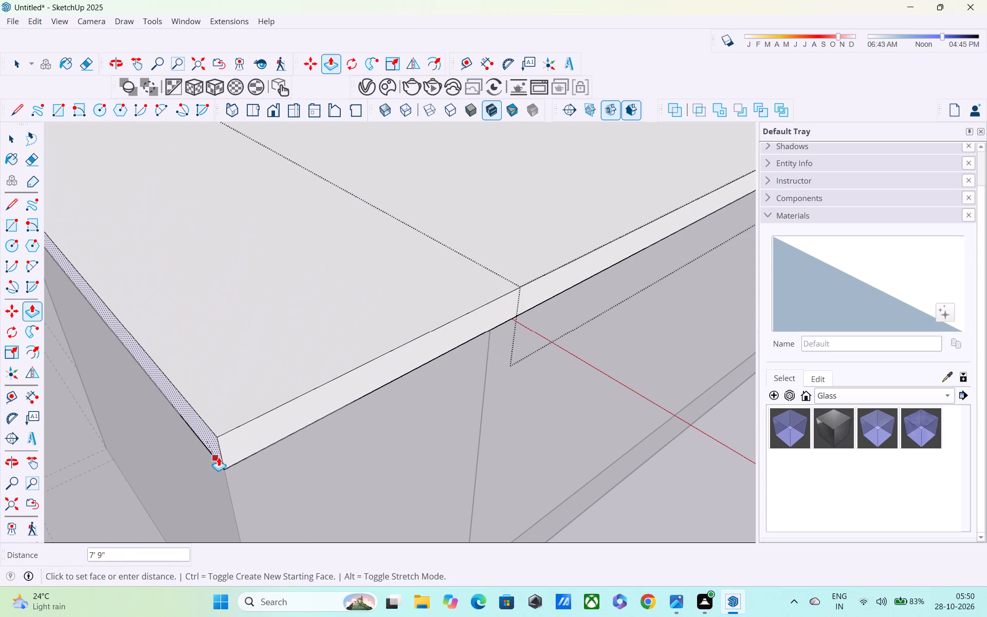
pyautogui.click(219, 467)
# Push/Pull the slab's remaining long edge face 9" outward to the large room's outer wall face.
pyautogui.scroll(-4, 161, 466)
pyautogui.moveTo(169, 432); pyautogui.dragTo(626, 347, button='middle')
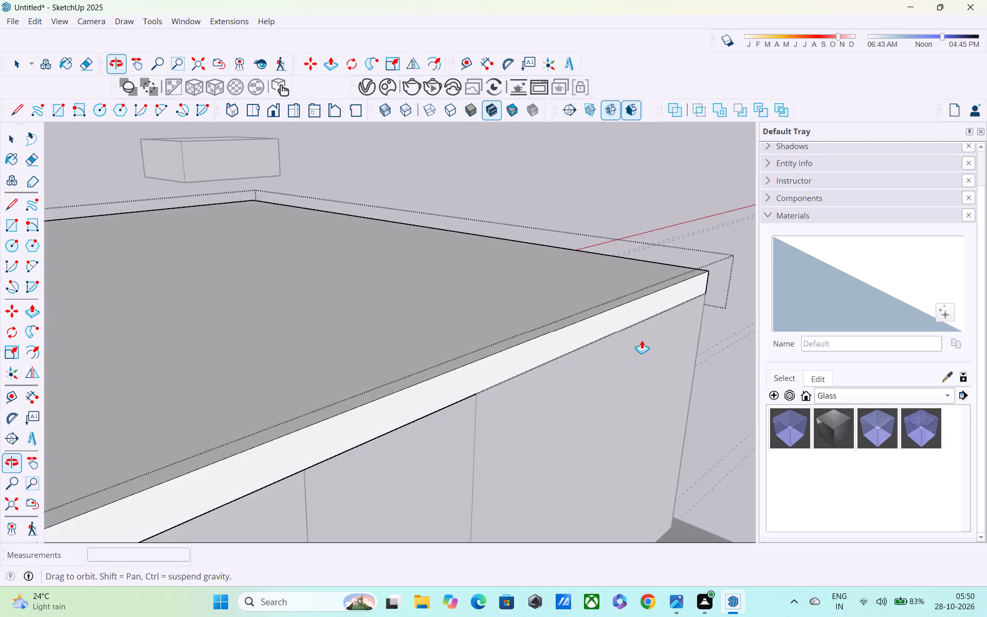
pyautogui.scroll(-4, 636, 336)
pyautogui.scroll(-4, 508, 408)
pyautogui.moveTo(414, 415); pyautogui.dragTo(605, 384, button='middle')
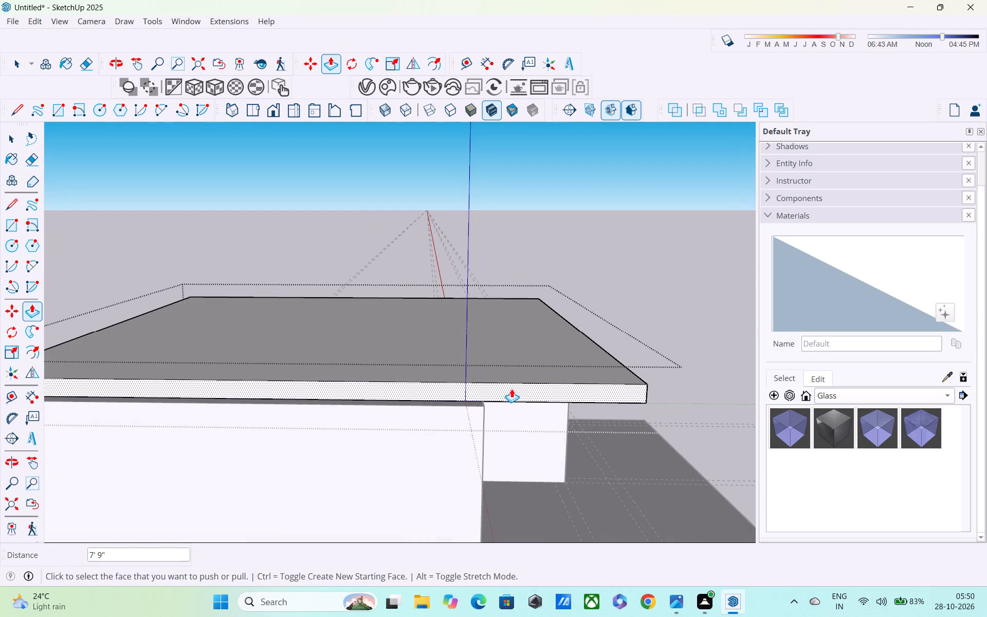
pyautogui.click(511, 389)
pyautogui.click(445, 444)
# Examine the extended slab's fit and overhang above the walls from below and around the building.
pyautogui.scroll(-4, 459, 428)
pyautogui.moveTo(464, 423); pyautogui.dragTo(458, 423, button='middle')
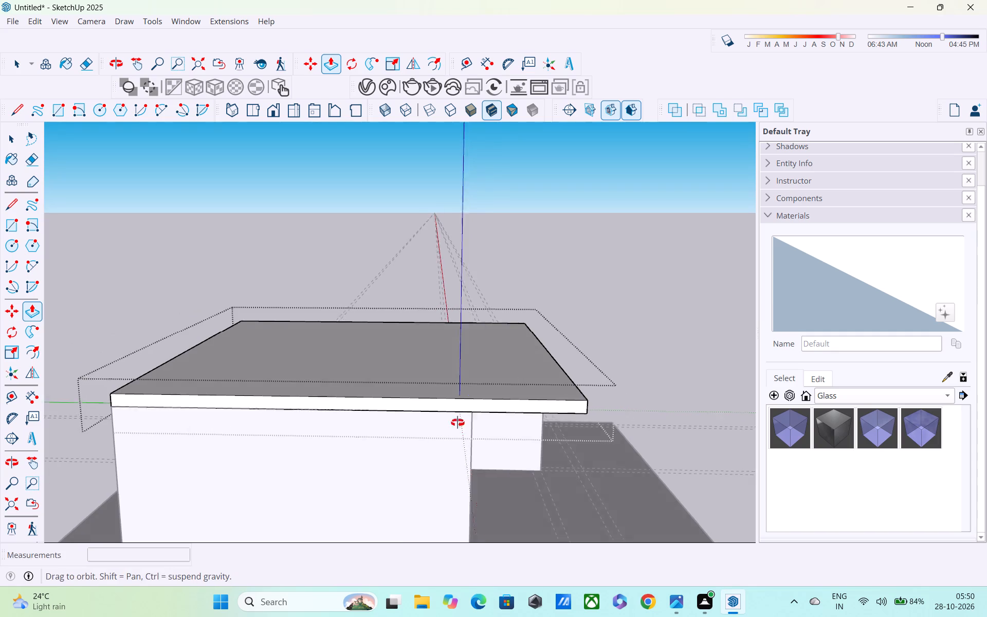
pyautogui.moveTo(458, 423); pyautogui.dragTo(175, 438, button='middle')
pyautogui.scroll(1, 175, 437)
pyautogui.scroll(-6, 173, 413)
pyautogui.moveTo(409, 385); pyautogui.dragTo(342, 268, button='middle')
pyautogui.scroll(1, 342, 268)
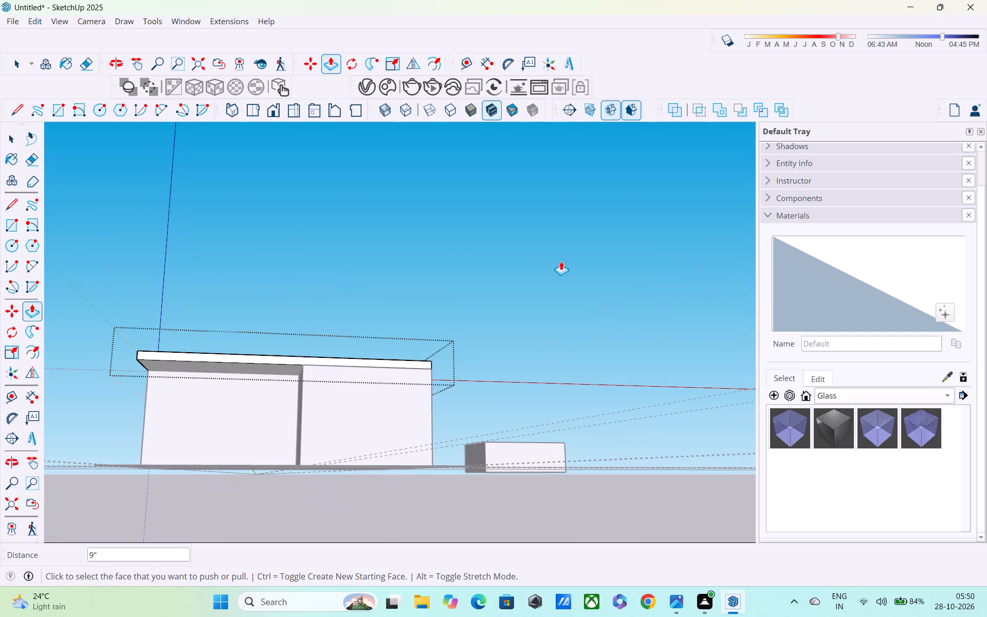
pyautogui.scroll(-5, 559, 270)
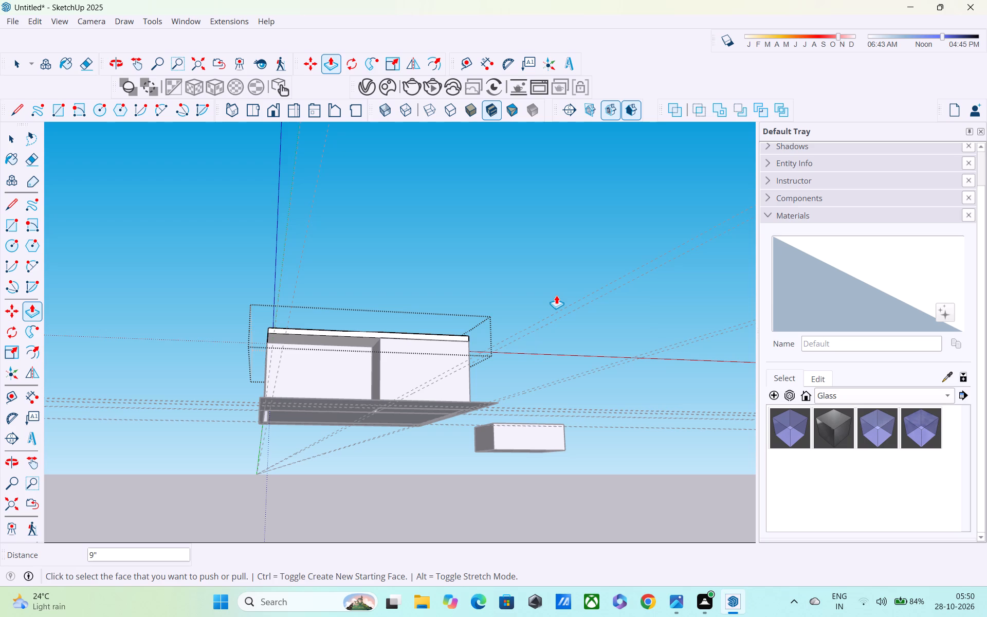
pyautogui.moveTo(392, 369); pyautogui.dragTo(235, 455, button='middle')
pyautogui.scroll(4, 319, 398)
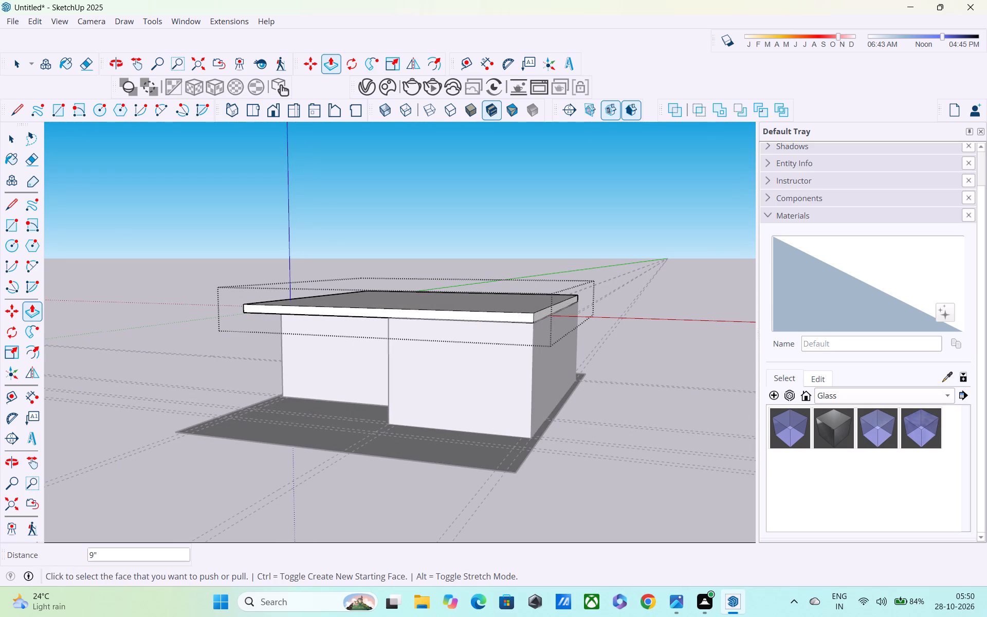
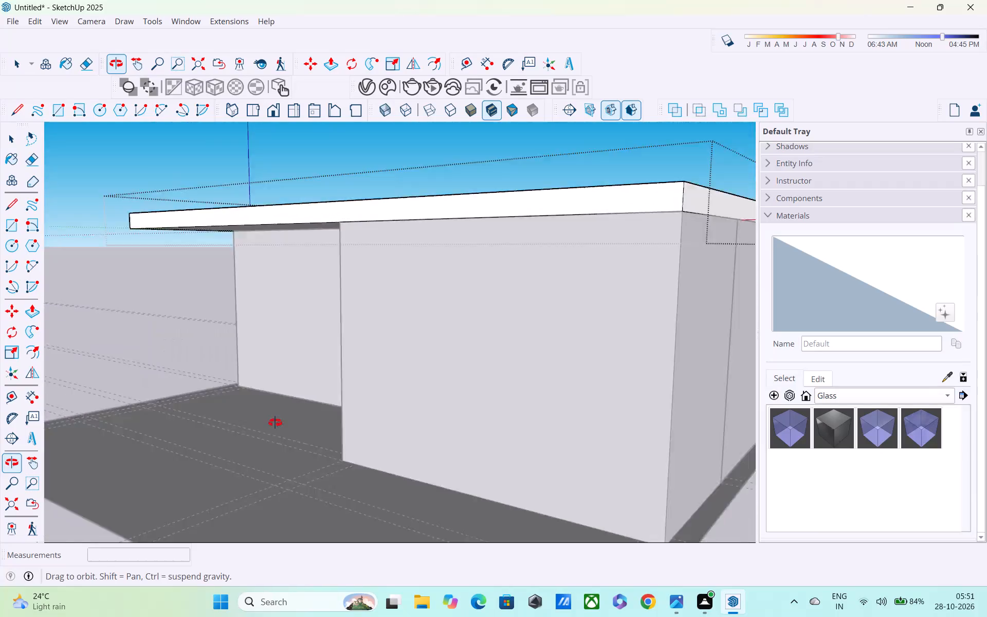
# Examine the roof slab's edges and overhang against the walls from around the building.
pyautogui.scroll(1, 334, 332)
pyautogui.scroll(-5, 334, 332)
pyautogui.moveTo(481, 341); pyautogui.dragTo(433, 298, button='middle')
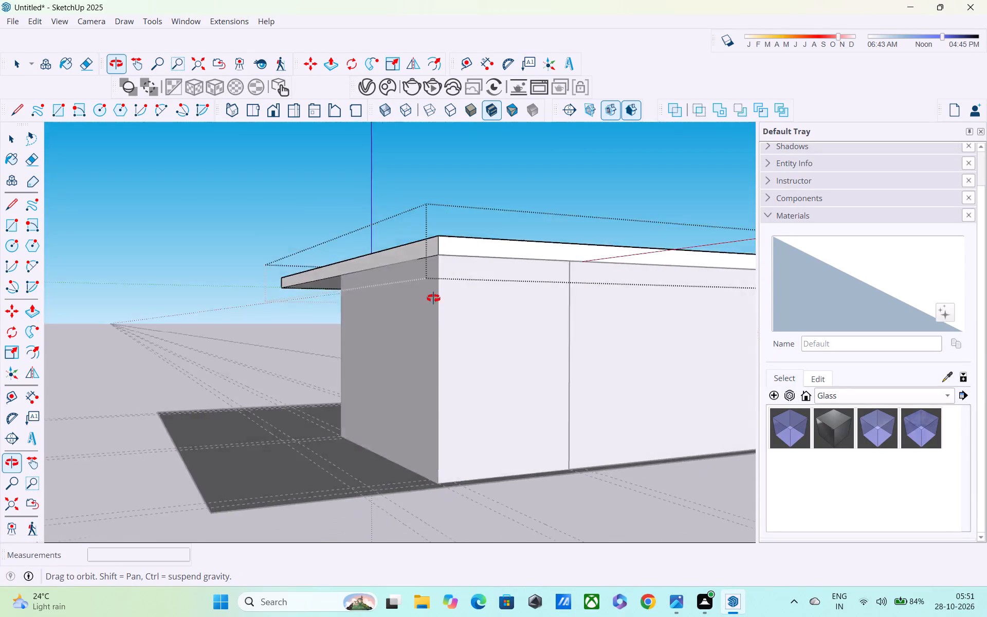
pyautogui.moveTo(433, 298); pyautogui.dragTo(556, 332, button='middle')
pyautogui.scroll(4, 341, 344)
pyautogui.moveTo(342, 348); pyautogui.dragTo(413, 314, button='middle')
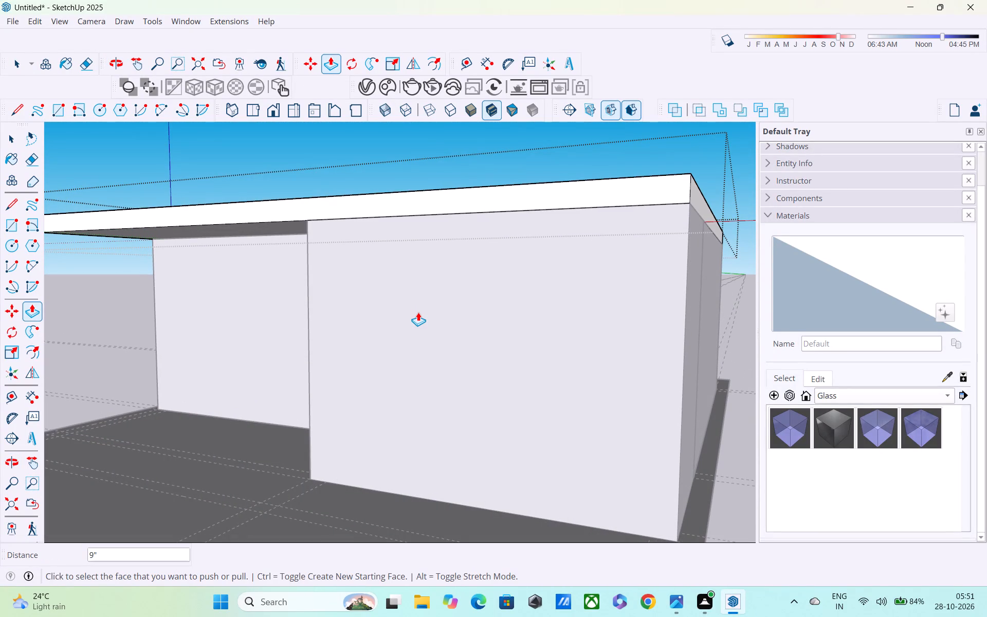
pyautogui.scroll(-10, 418, 312)
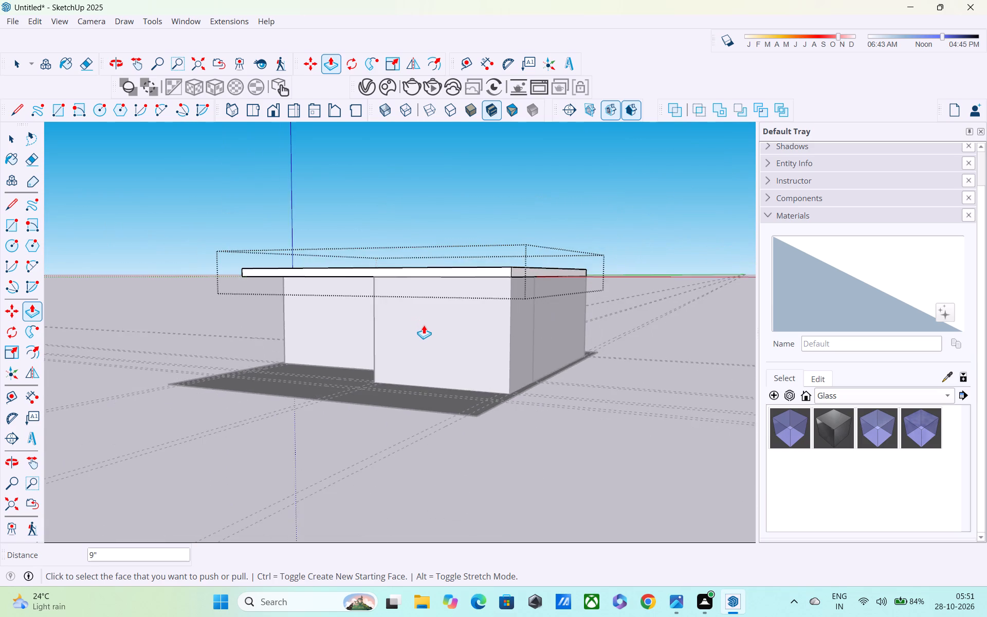
# Close the roof slab group's editing so the detached four-walled box elsewhere on the ground can be moved.
pyautogui.scroll(-4, 424, 325)
pyautogui.moveTo(425, 329); pyautogui.dragTo(160, 295, button='middle')
pyautogui.scroll(-4, 160, 295)
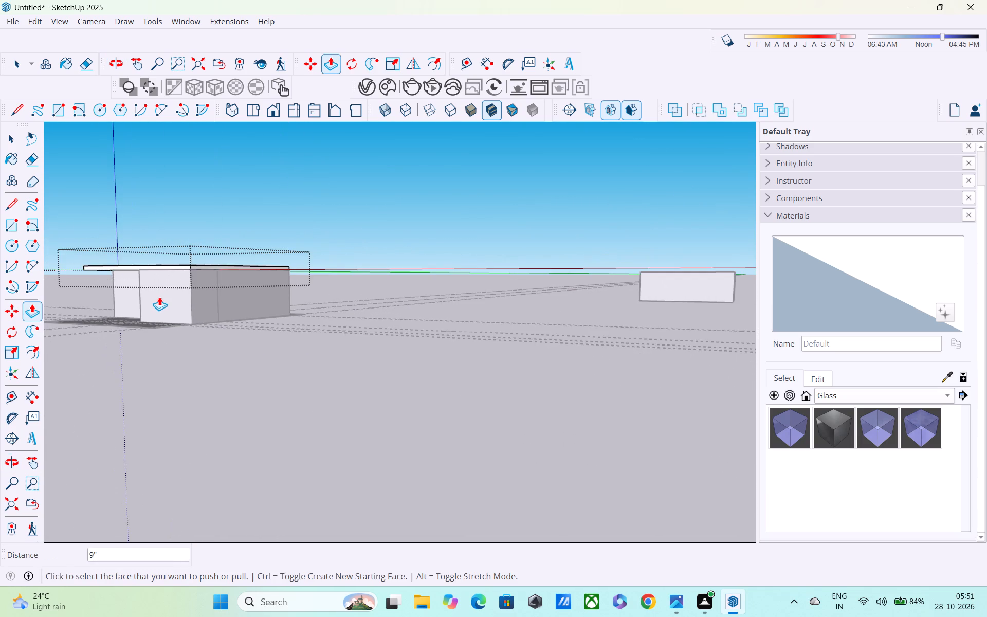
pyautogui.scroll(-4, 159, 297)
pyautogui.moveTo(162, 311); pyautogui.dragTo(218, 346, button='middle')
pyautogui.press('space')
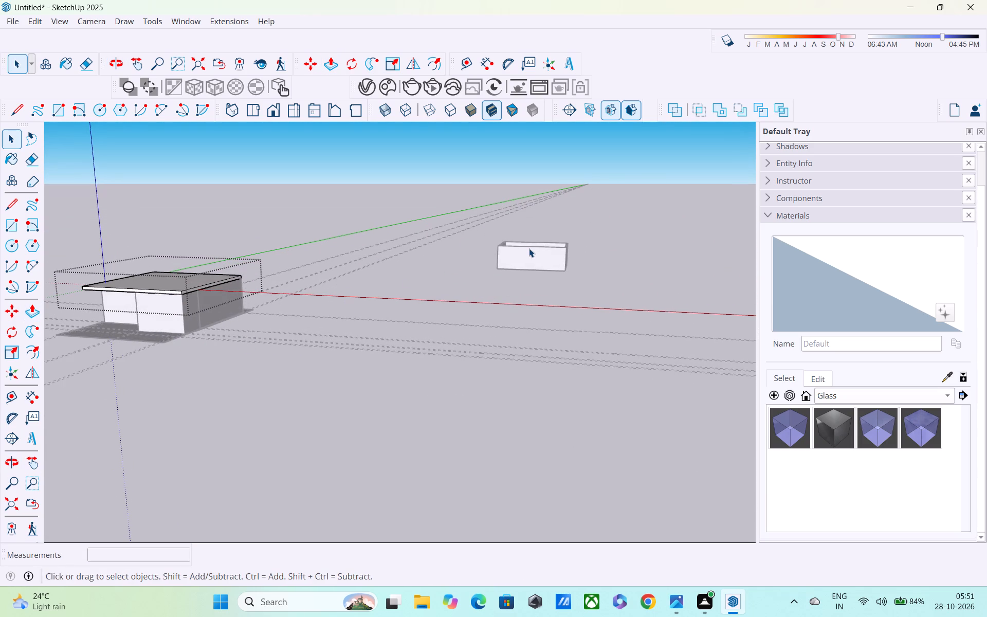
pyautogui.click(529, 248)
pyautogui.click(529, 249)
pyautogui.click(439, 226)
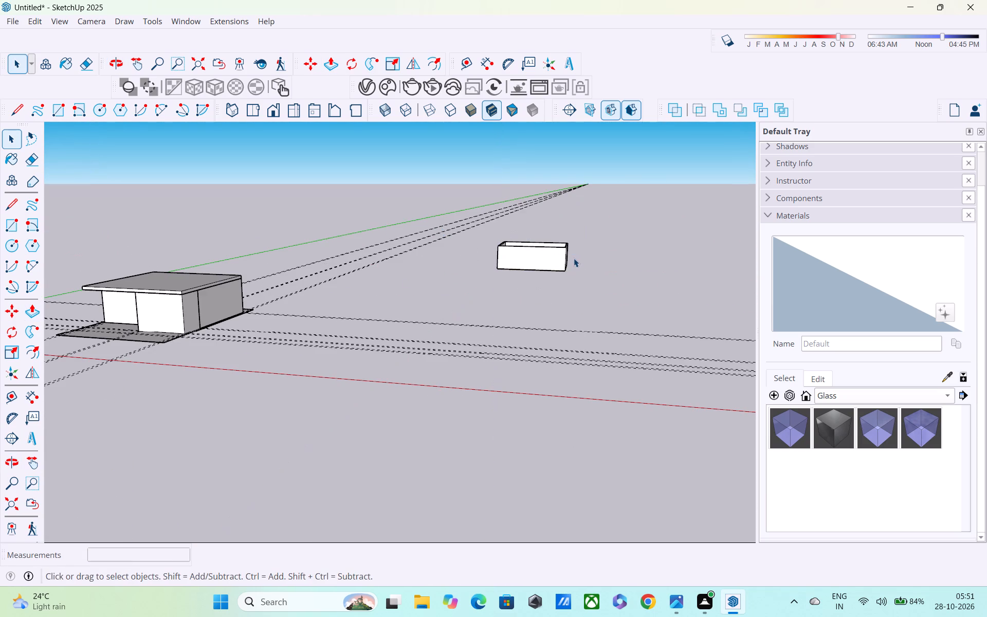
# Move the detached four-walled group by its bottom corner about 170' onto the roof slab's side edge, above where the two rooms meet.
pyautogui.press('m')
pyautogui.scroll(4, 581, 280)
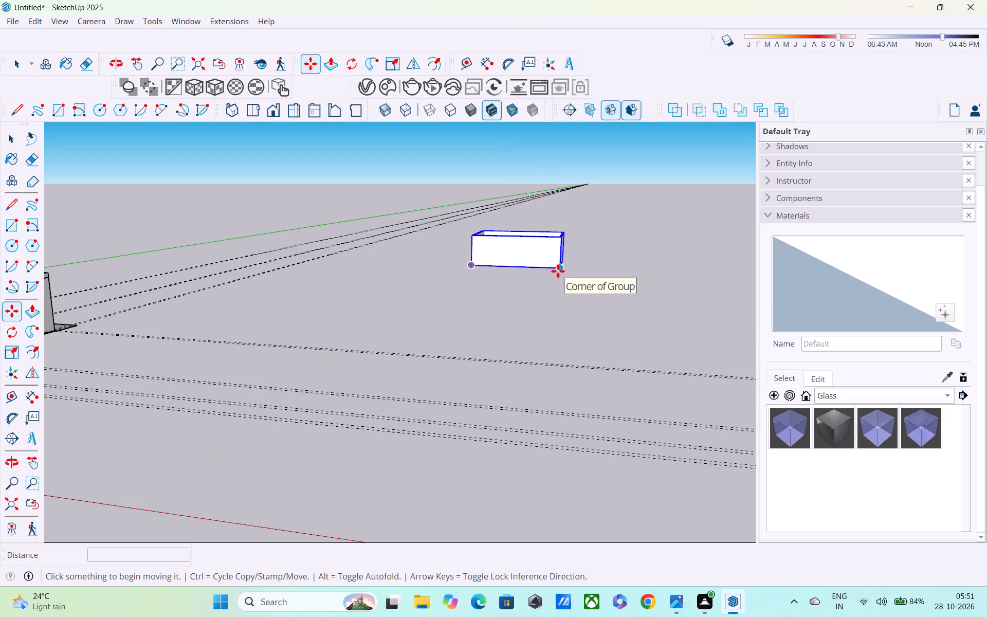
pyautogui.moveTo(558, 271); pyautogui.dragTo(519, 297, button='middle')
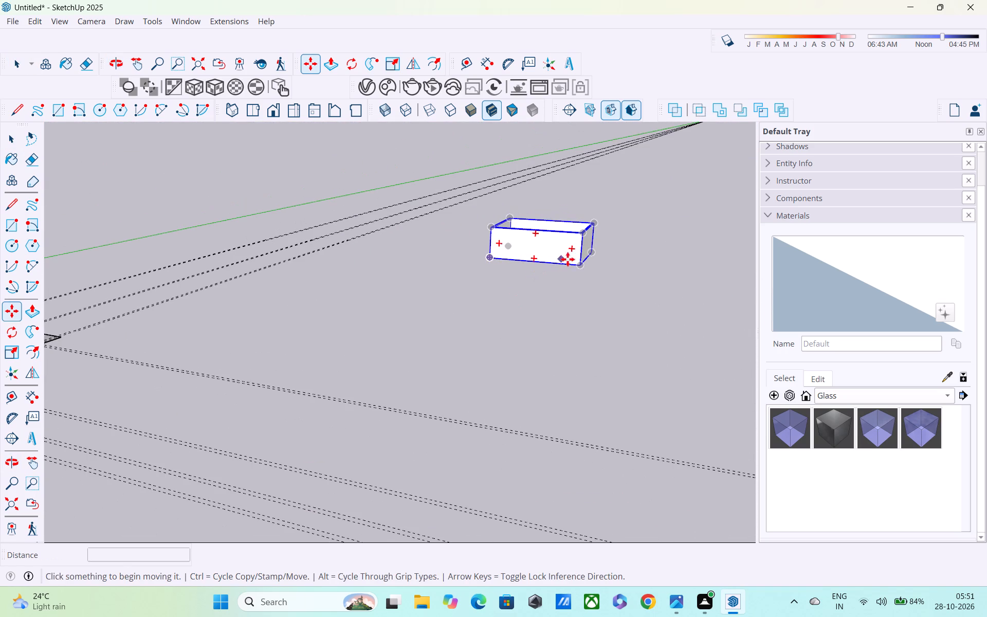
pyautogui.click(579, 265)
pyautogui.scroll(-3, 180, 425)
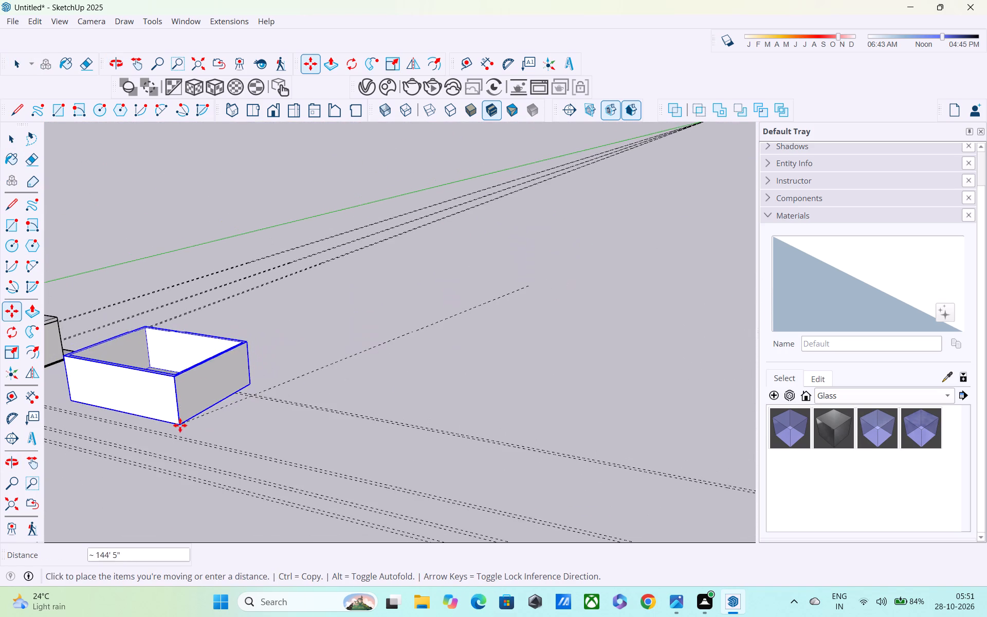
pyautogui.moveTo(179, 425); pyautogui.dragTo(692, 350, button='middle')
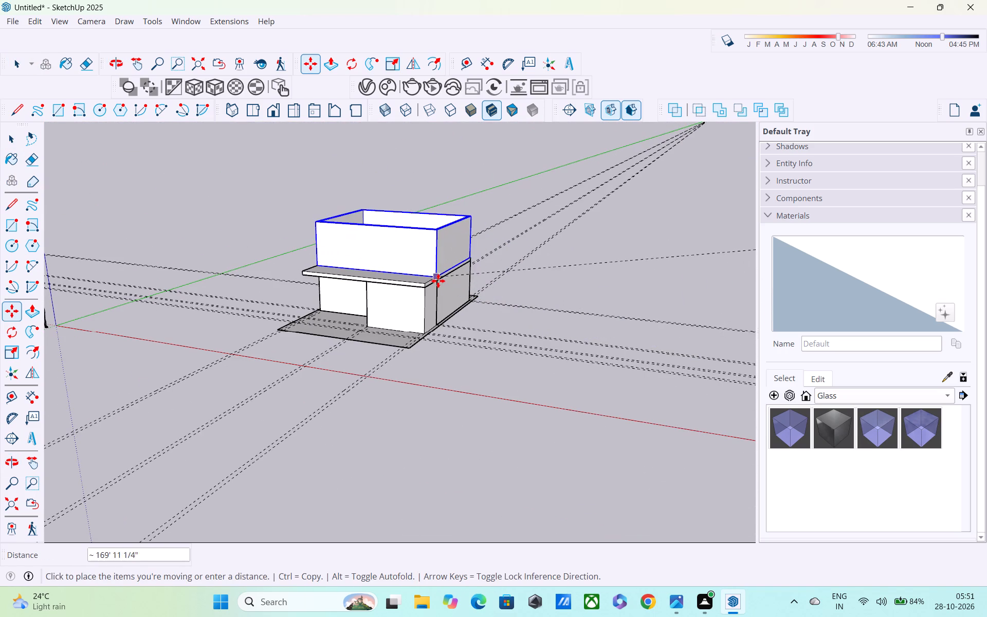
pyautogui.scroll(4, 438, 279)
pyautogui.moveTo(438, 281); pyautogui.dragTo(217, 339, button='middle')
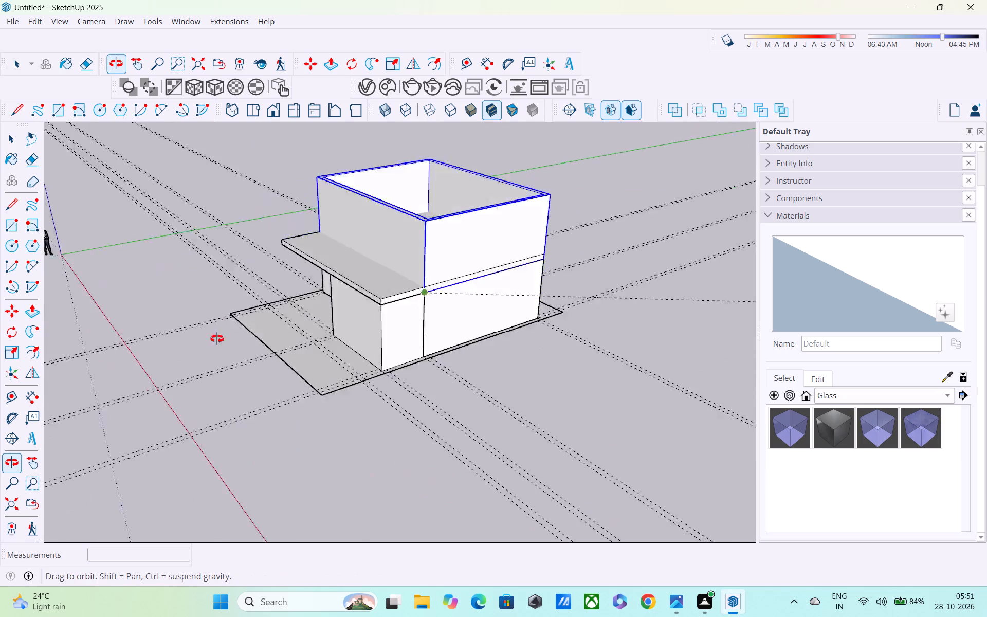
pyautogui.moveTo(217, 339); pyautogui.dragTo(0, 234, button='middle')
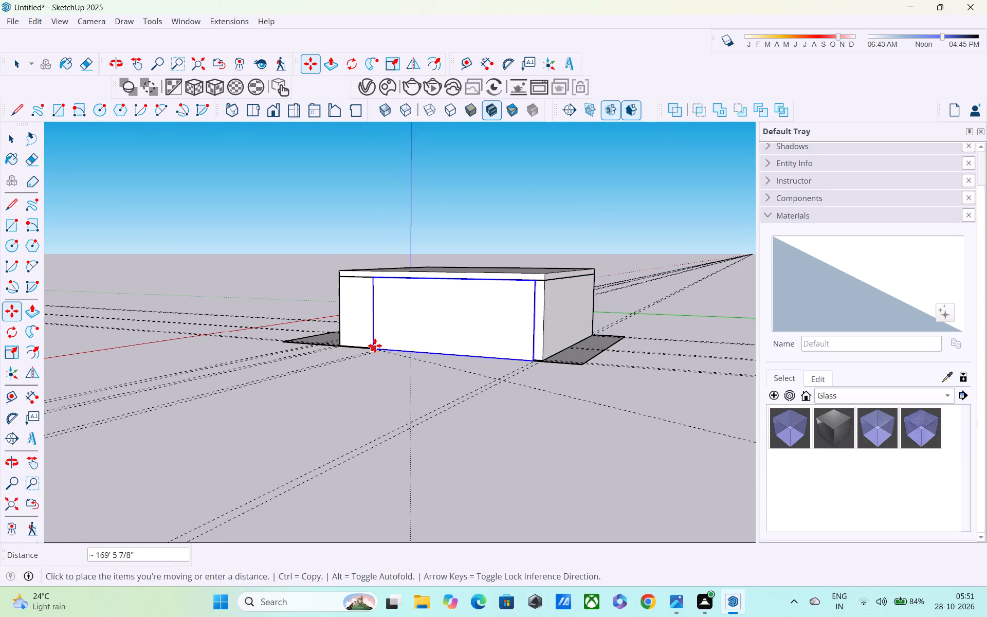
pyautogui.click(378, 272)
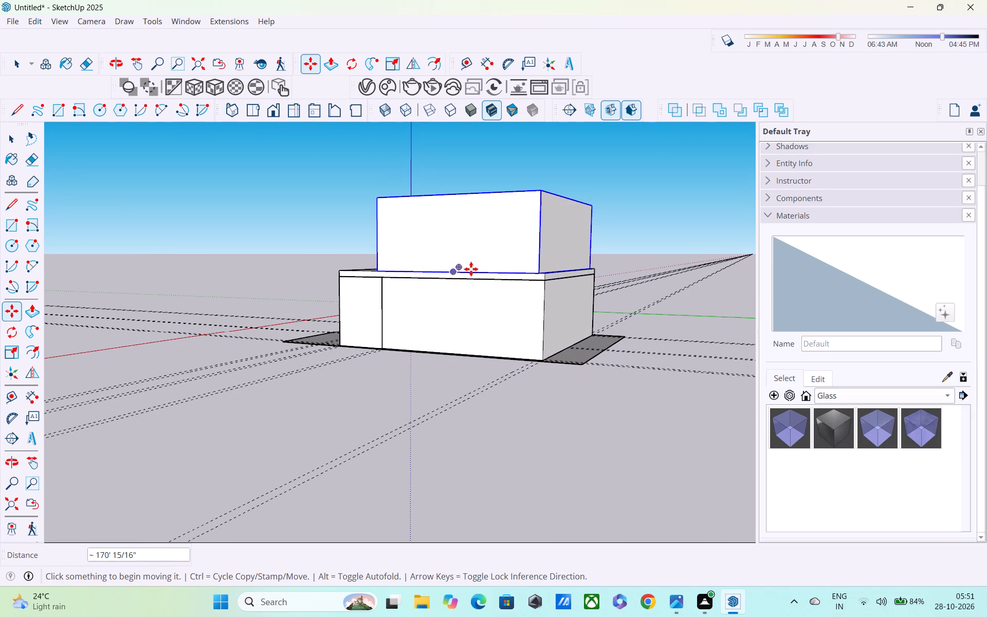
# Move the upper wall group by its other bottom corner to the roof slab's outer corner at the large room's far end.
pyautogui.click(538, 271)
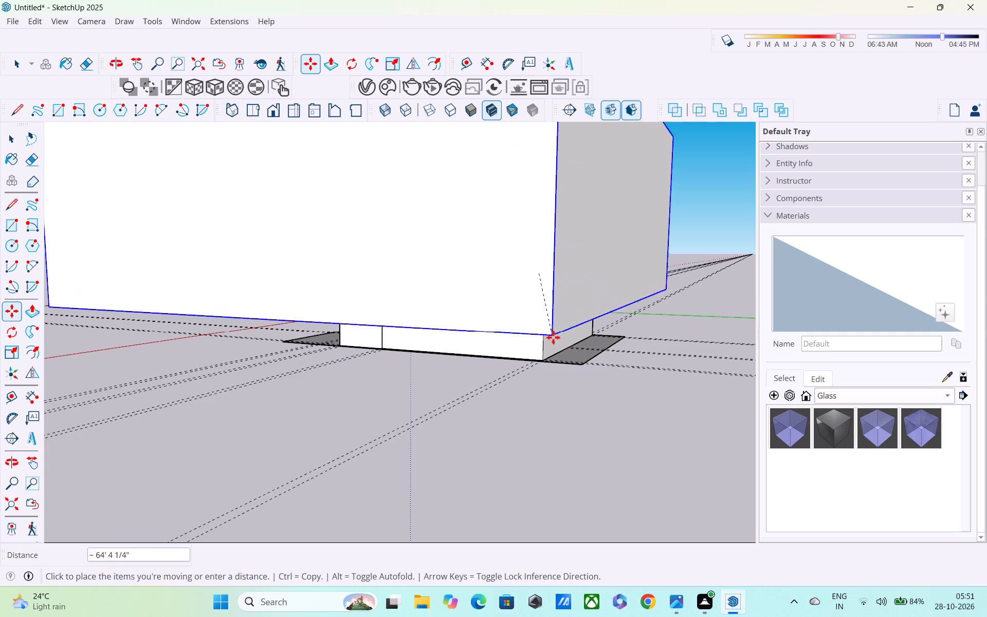
pyautogui.scroll(2, 544, 271)
pyautogui.moveTo(543, 270); pyautogui.dragTo(398, 309, button='middle')
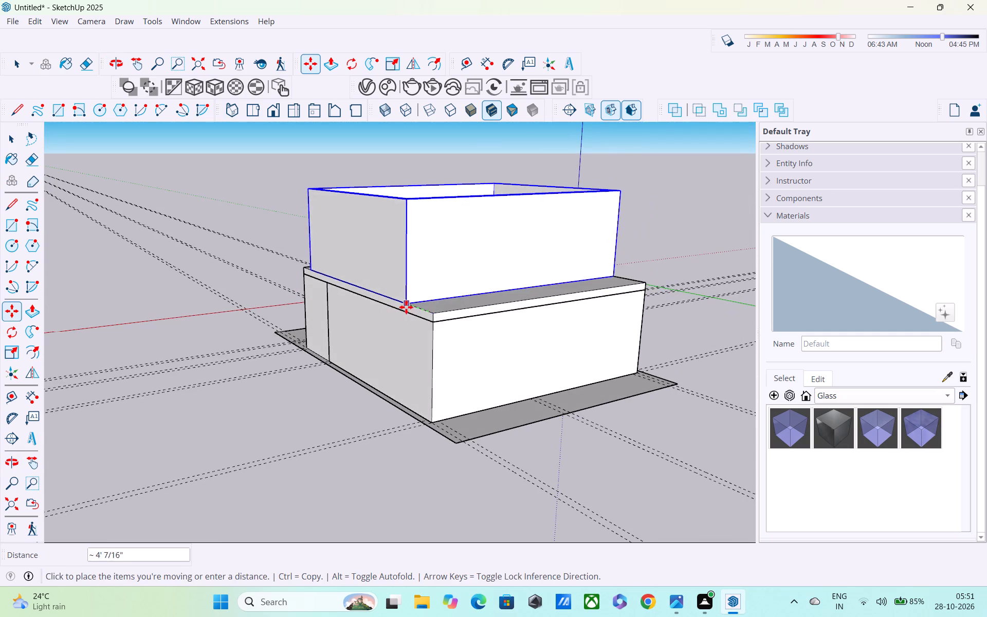
pyautogui.click(434, 315)
# Examine how the upper walls sit on the slab and where the slab projects over the small room.
pyautogui.moveTo(349, 326); pyautogui.dragTo(863, 371, button='middle')
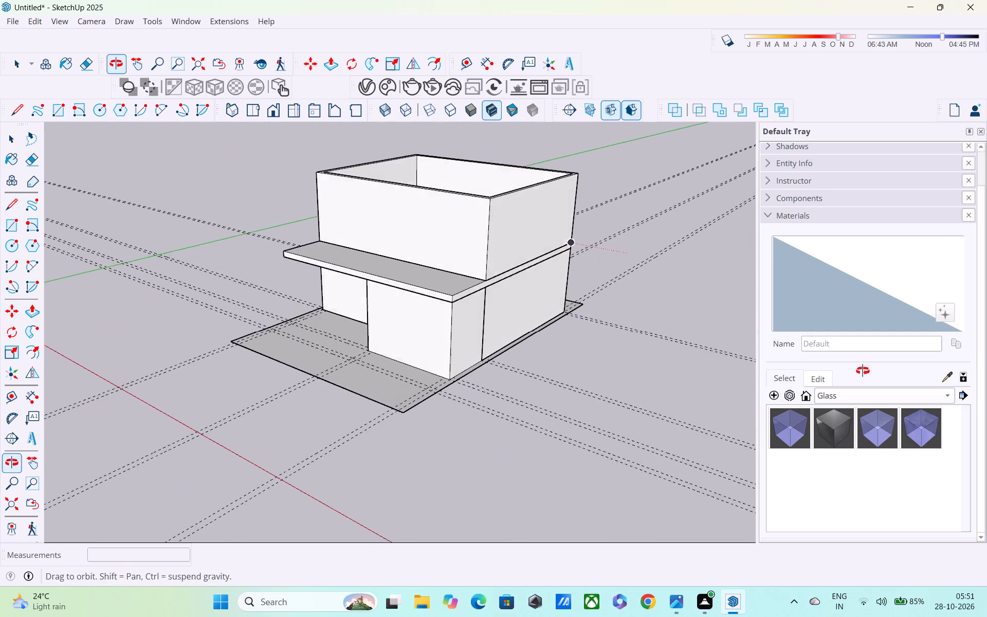
pyautogui.moveTo(863, 371); pyautogui.dragTo(860, 367, button='middle')
pyautogui.moveTo(527, 375); pyautogui.dragTo(654, 262, button='middle')
pyautogui.scroll(5, 554, 310)
pyautogui.moveTo(531, 312); pyautogui.dragTo(528, 318, button='middle')
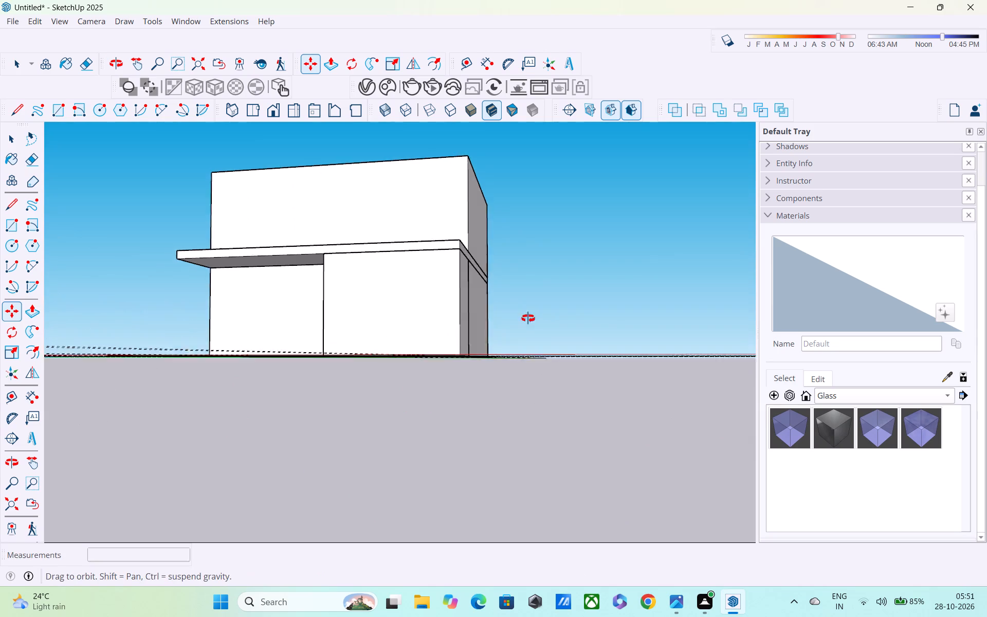
pyautogui.moveTo(528, 318); pyautogui.dragTo(400, 493, button='middle')
pyautogui.scroll(6, 364, 407)
pyautogui.moveTo(361, 396); pyautogui.dragTo(524, 347, button='middle')
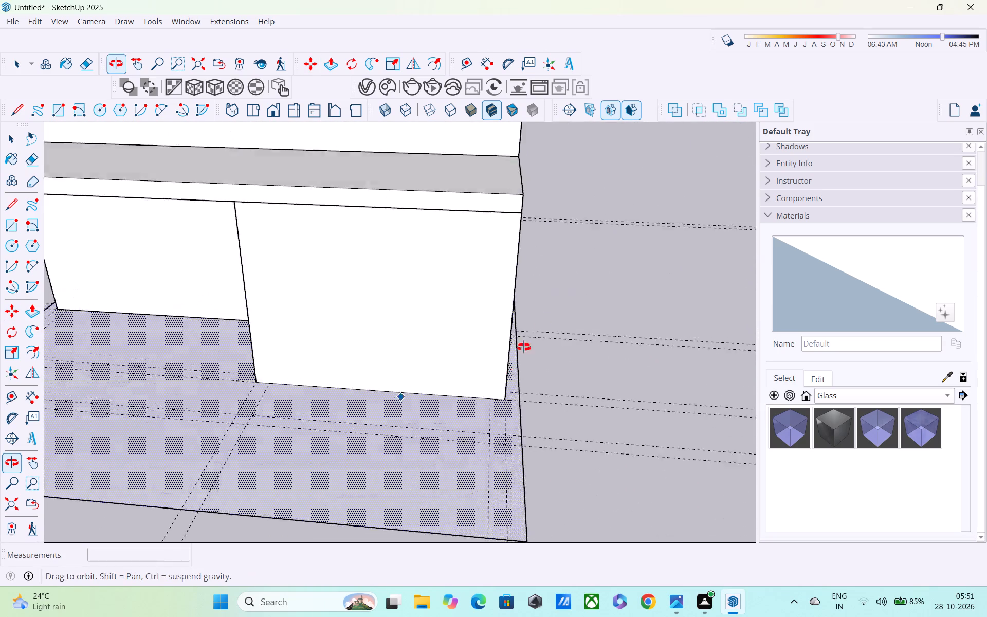
pyautogui.moveTo(524, 347); pyautogui.dragTo(567, 289, button='middle')
# Open the roof slab group for editing.
pyautogui.press('space')
pyautogui.doubleClick(383, 170)
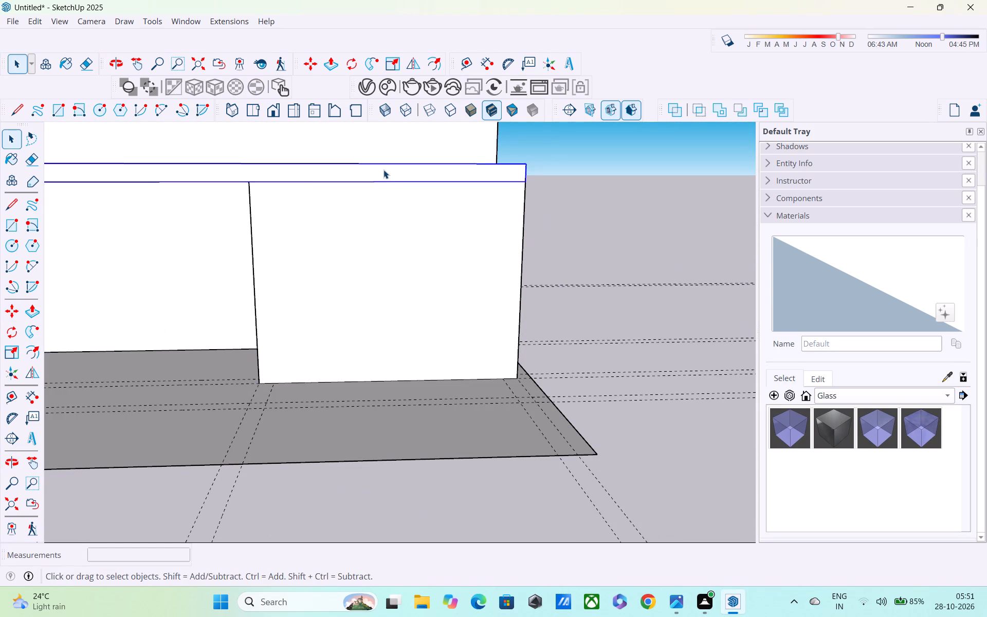
pyautogui.scroll(-2, 387, 178)
pyautogui.moveTo(377, 193); pyautogui.dragTo(103, 260, button='middle')
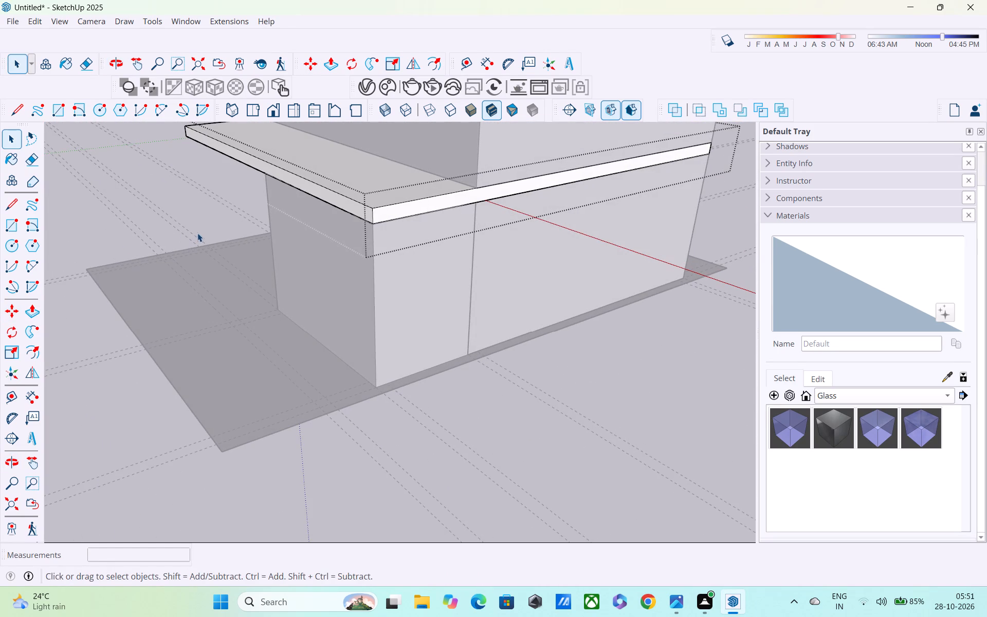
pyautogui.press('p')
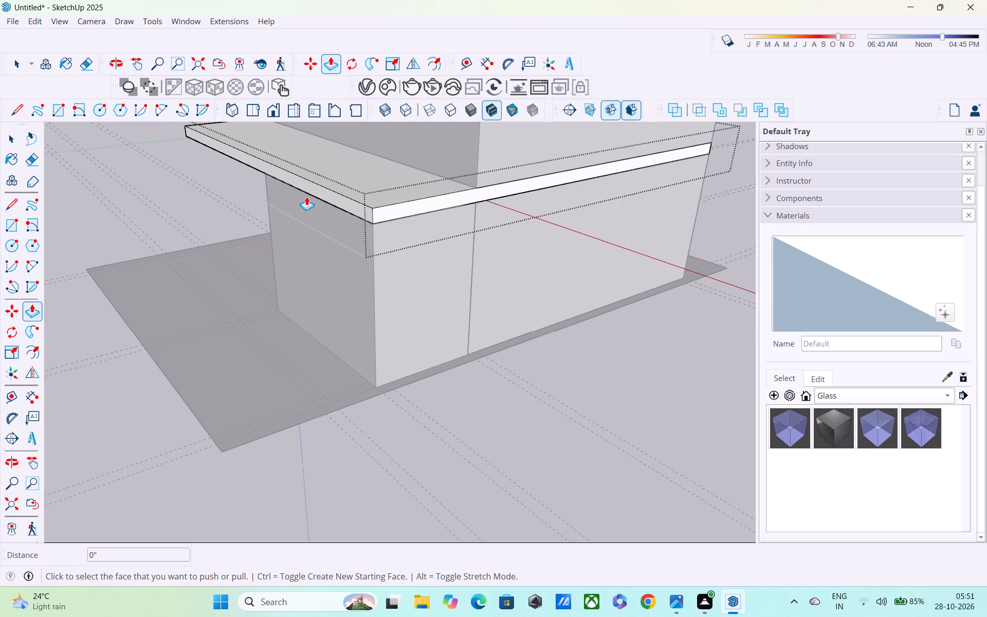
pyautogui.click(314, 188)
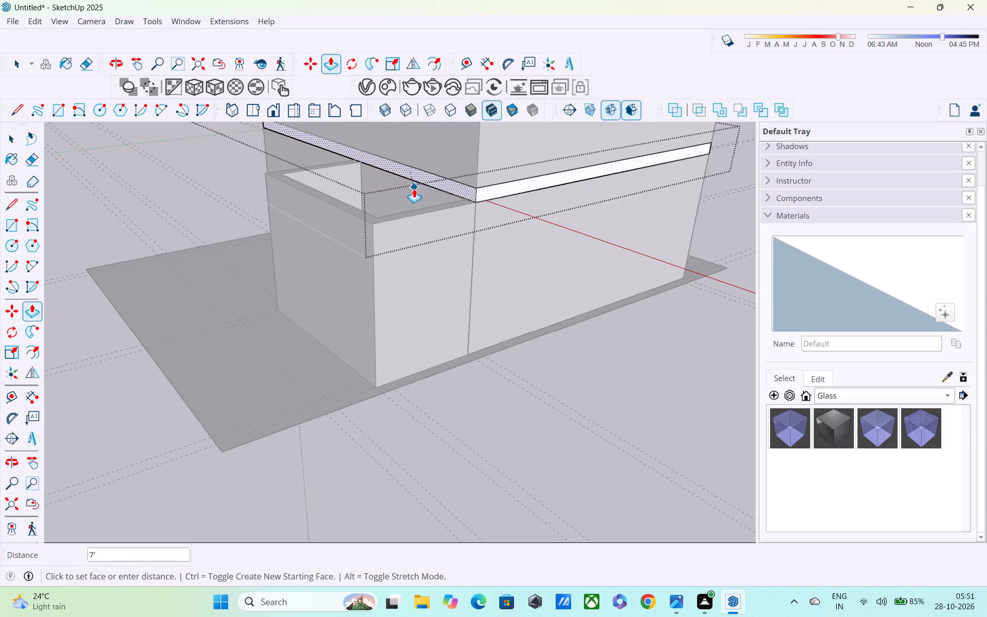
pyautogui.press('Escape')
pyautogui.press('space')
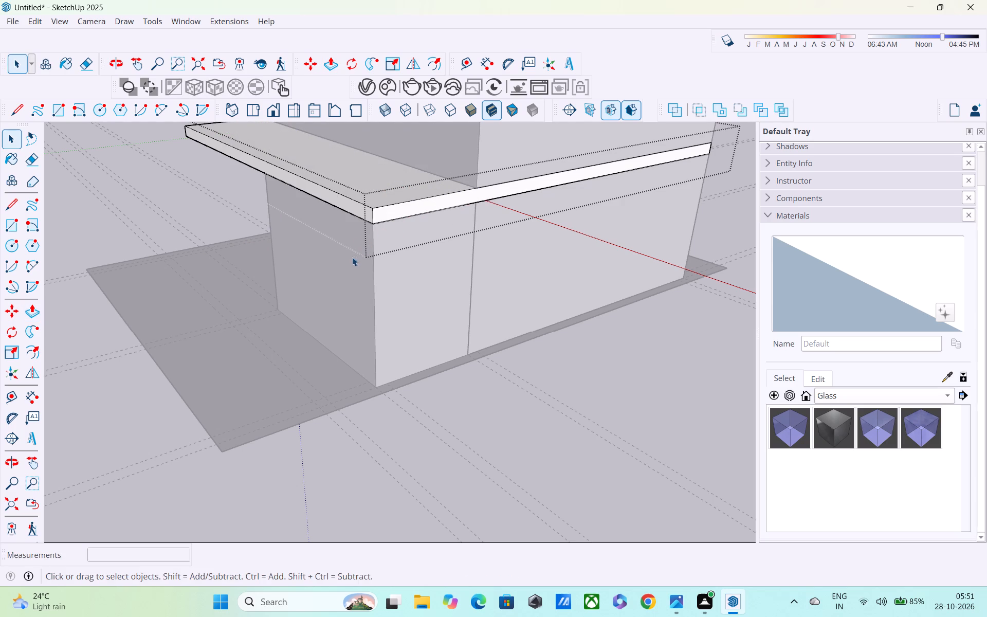
# Draw a 10" vertical line across the slab's long edge face, starting at the small room's inner top corner.
pyautogui.press('l')
pyautogui.moveTo(252, 196); pyautogui.dragTo(473, 192, button='middle')
pyautogui.scroll(3, 35, 193)
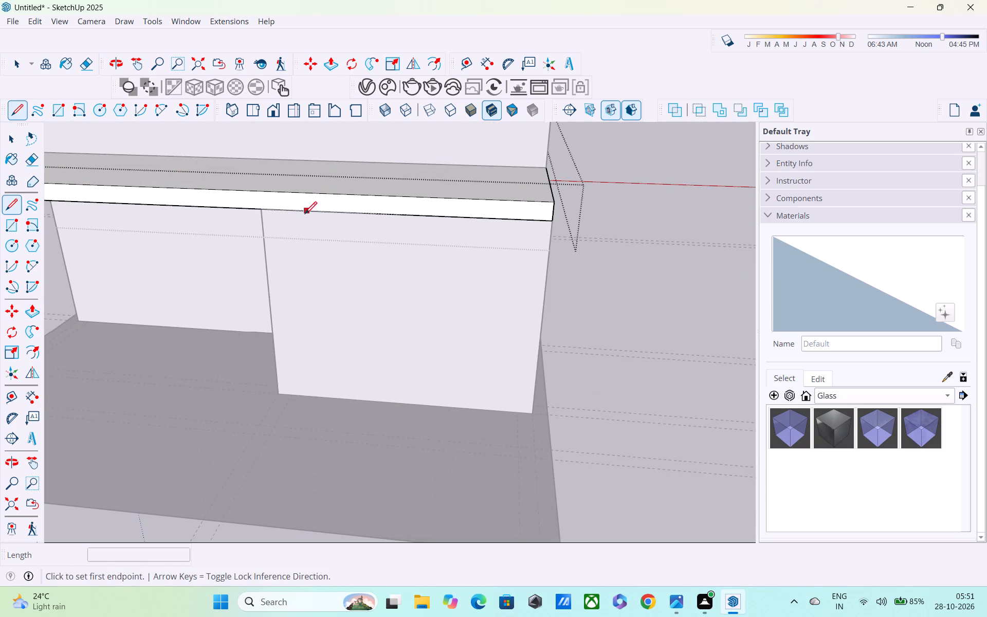
pyautogui.moveTo(303, 214); pyautogui.dragTo(314, 169, button='middle')
pyautogui.click(265, 203)
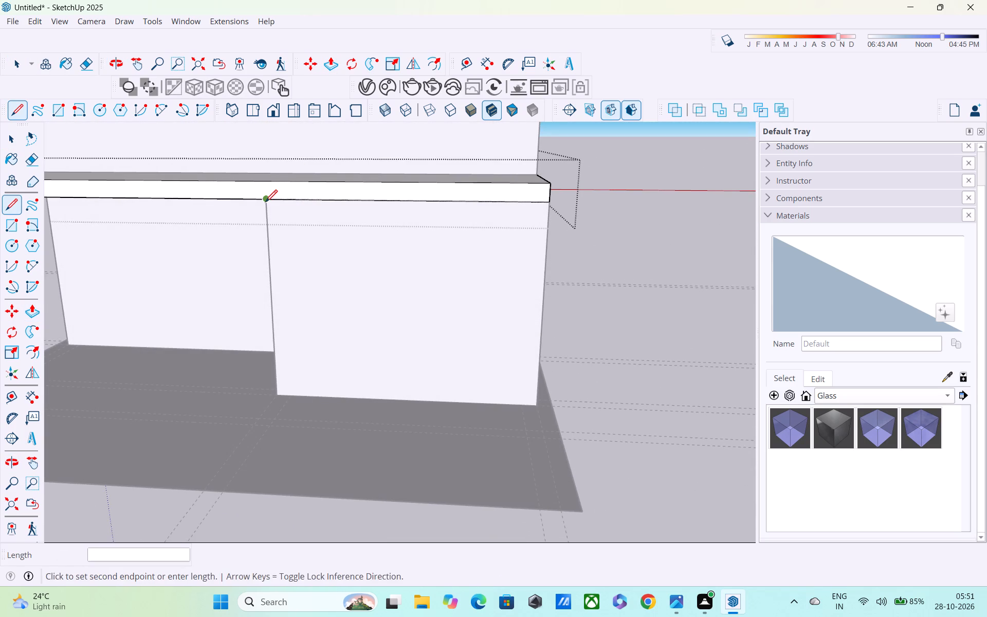
pyautogui.click(267, 183)
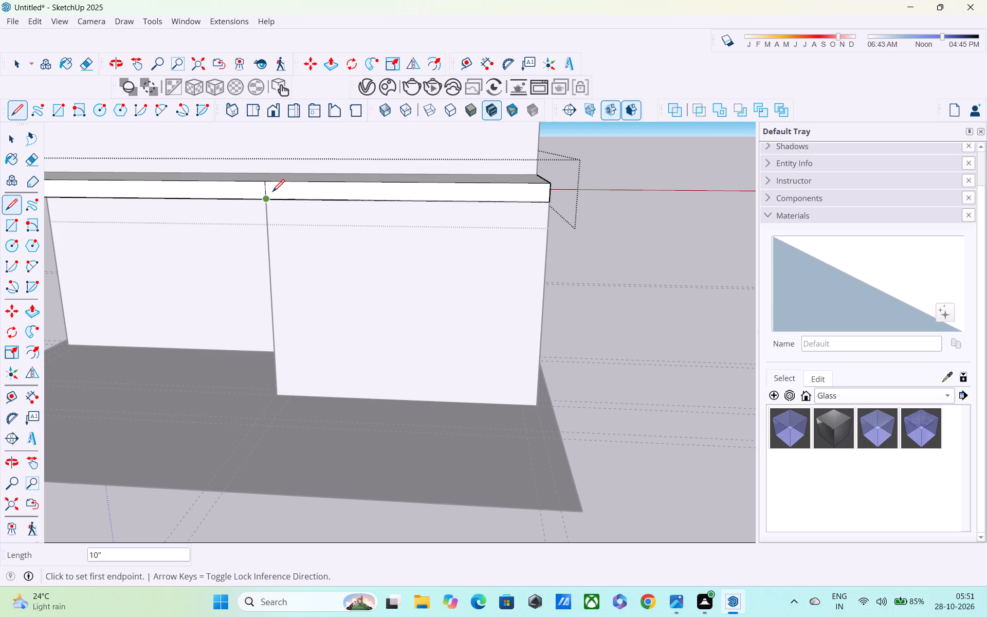
# Push/Pull the slab edge section above the small room 7' inward to the upper walls' face, and close the slab group.
pyautogui.press('space')
pyautogui.press('p')
pyautogui.click(283, 185)
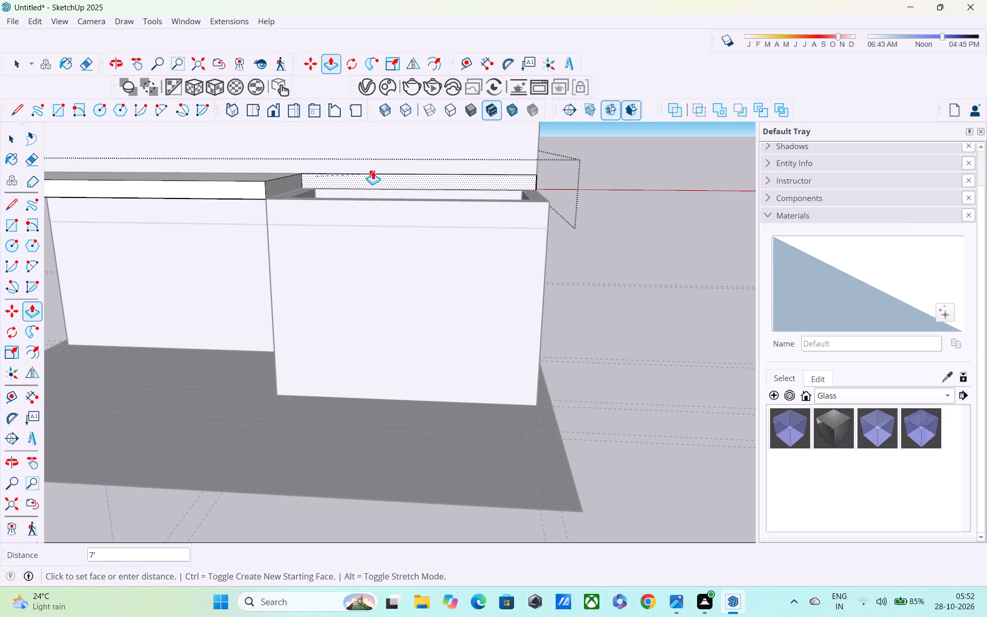
pyautogui.click(373, 170)
pyautogui.moveTo(283, 205); pyautogui.dragTo(288, 289, button='middle')
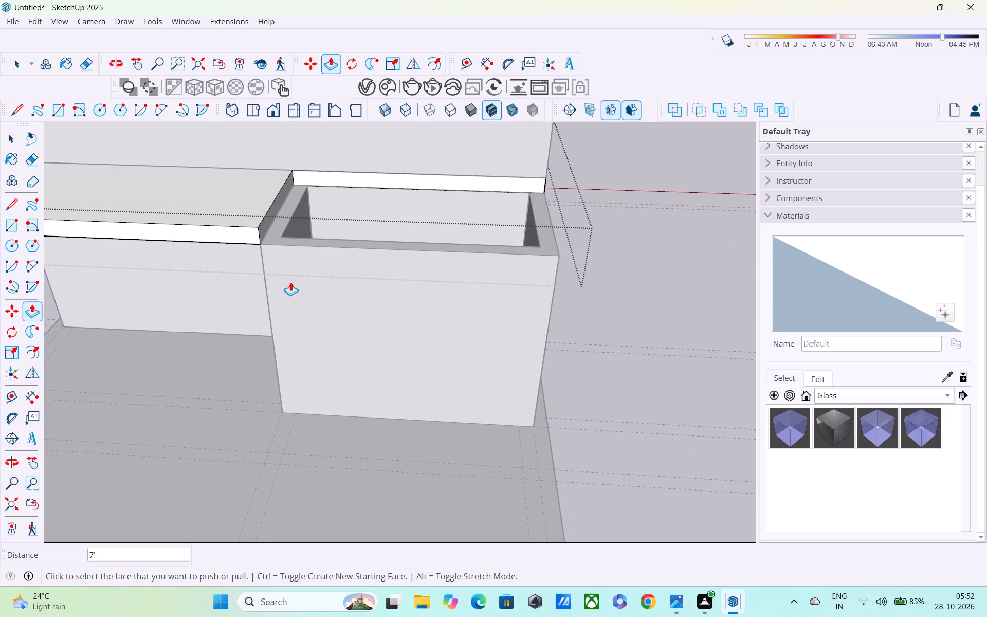
pyautogui.press('space')
pyautogui.moveTo(503, 252); pyautogui.dragTo(435, 323, button='middle')
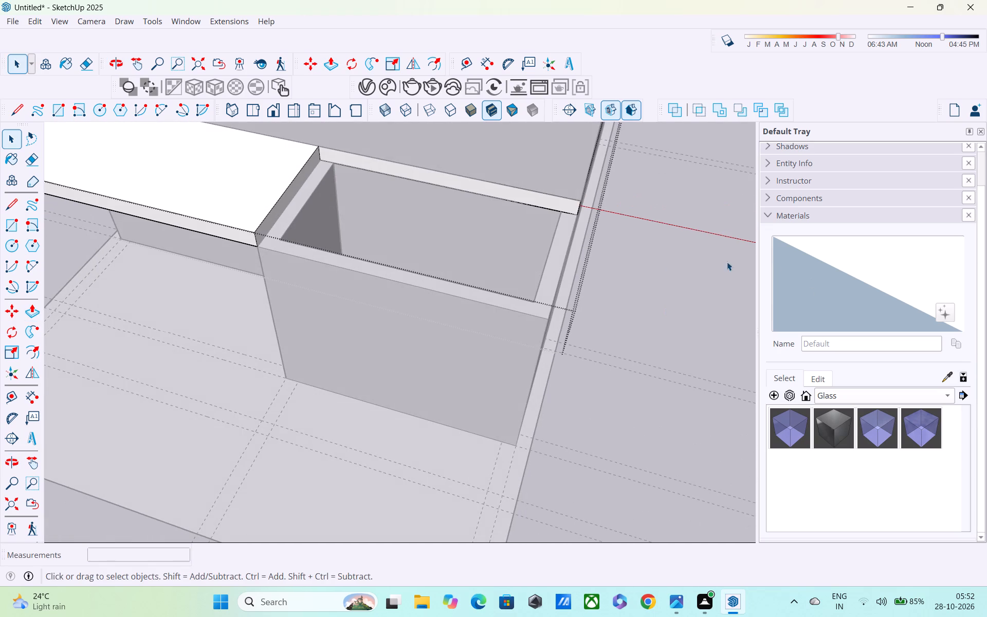
pyautogui.click(644, 262)
# Push/Pull the small room's wall tops up to the height of the upper wall group.
pyautogui.press('p')
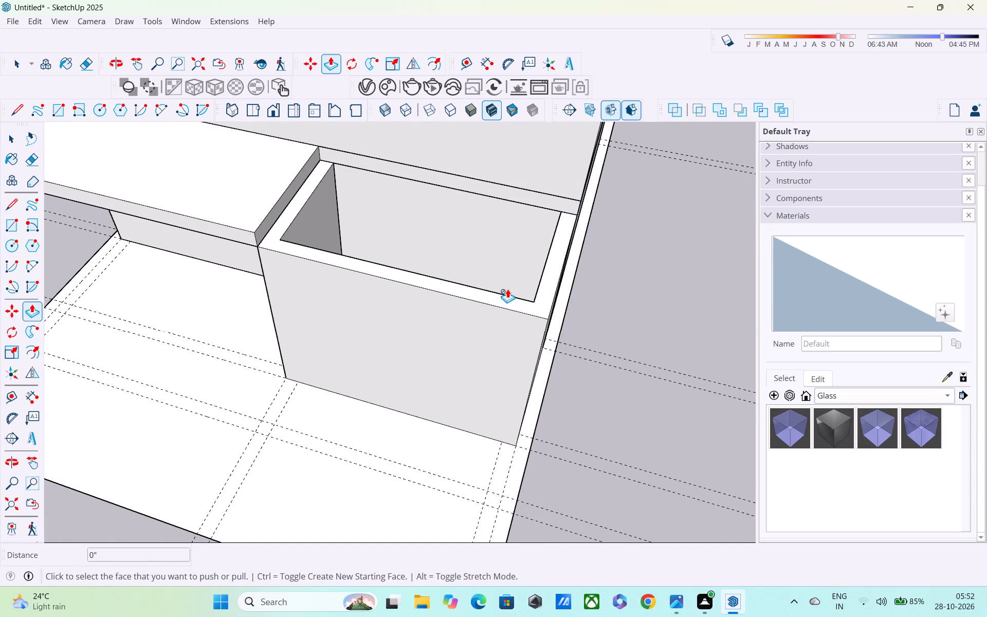
pyautogui.click(502, 296)
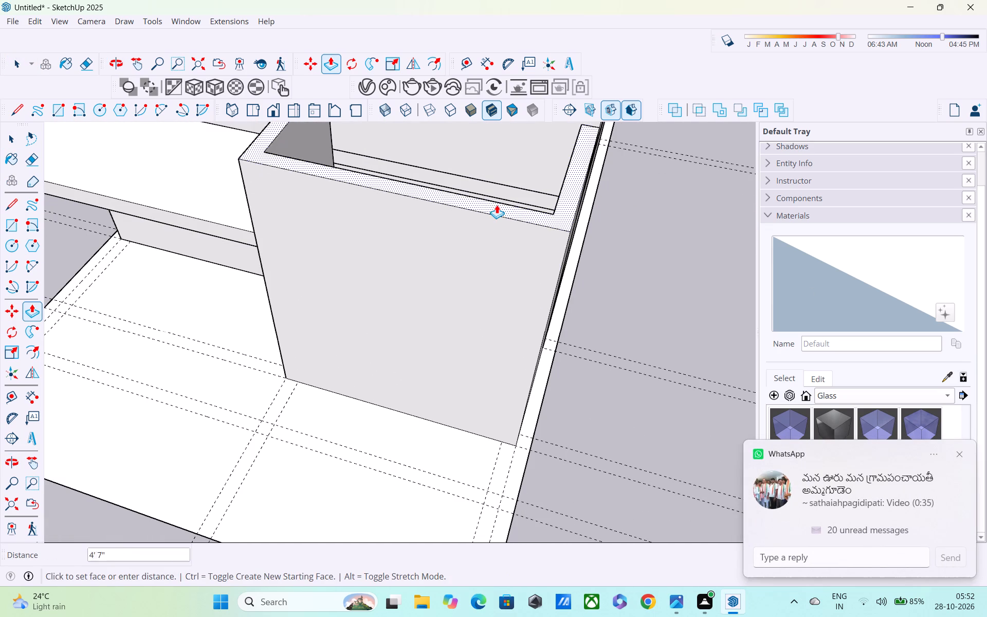
pyautogui.scroll(-3, 497, 205)
pyautogui.keyDown('shift'); pyautogui.moveTo(494, 211); pyautogui.dragTo(493, 440, button='middle'); pyautogui.keyUp('shift')
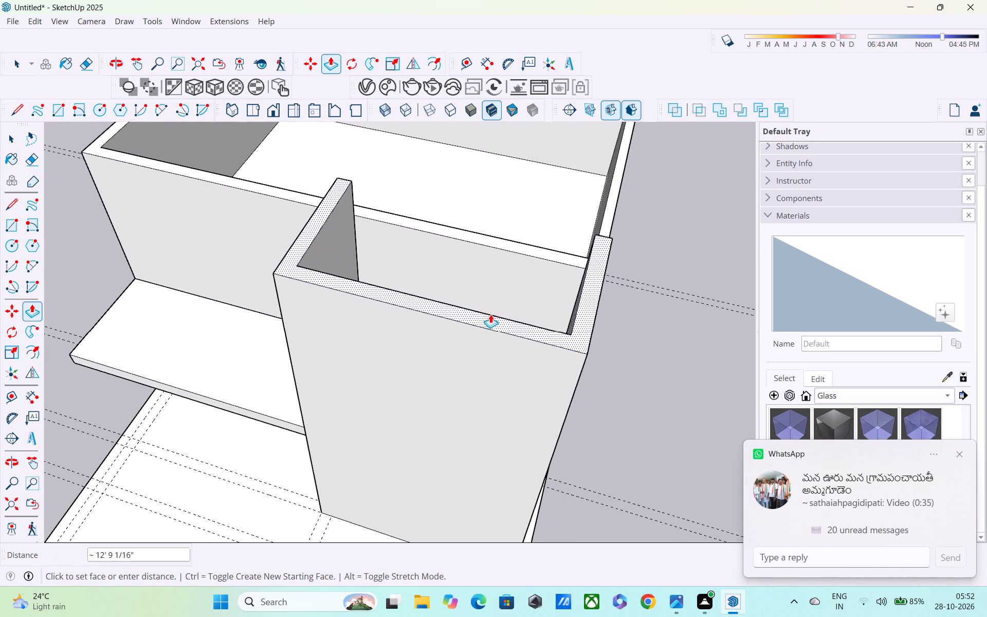
pyautogui.moveTo(631, 334); pyautogui.dragTo(283, 339, button='middle')
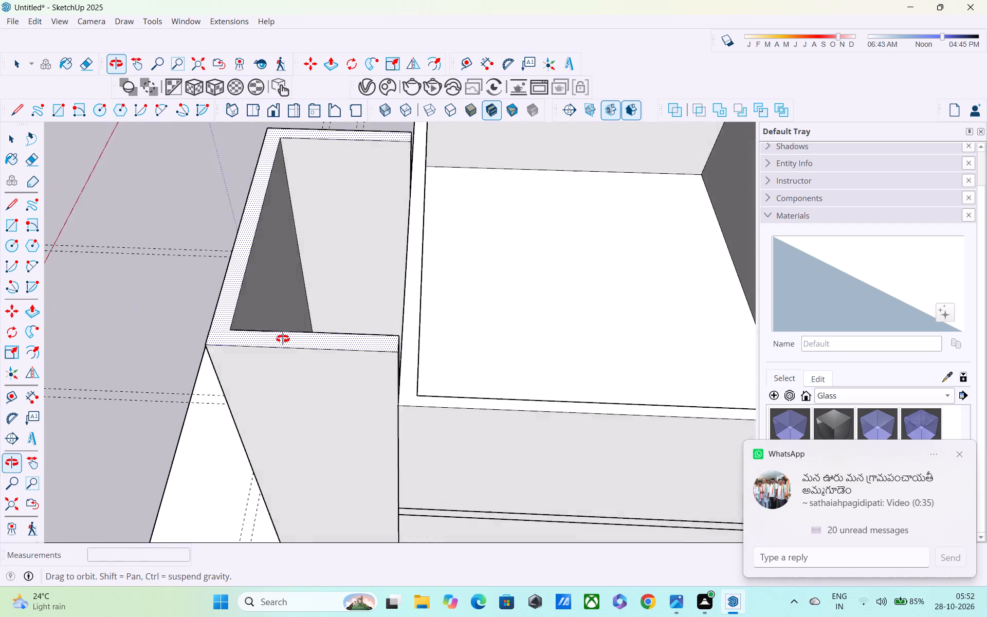
pyautogui.moveTo(283, 339); pyautogui.dragTo(281, 331, button='middle')
pyautogui.click(416, 386)
# Copy the notched floor slab group by its bottom outer corner onto the top edge of the upper walls, about 13' away.
pyautogui.moveTo(281, 400); pyautogui.dragTo(603, 372, button='middle')
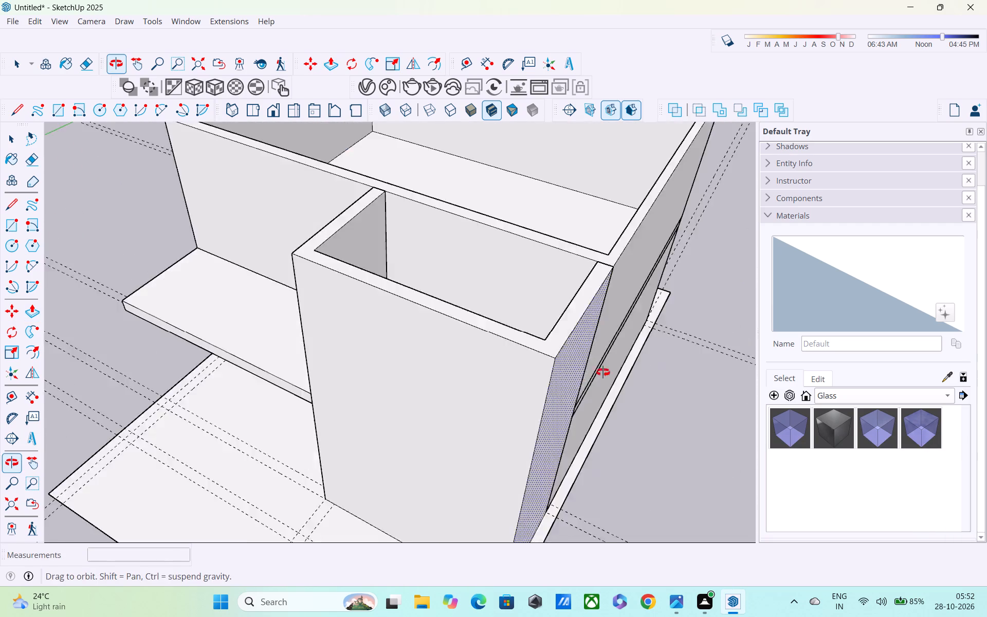
pyautogui.moveTo(603, 372); pyautogui.dragTo(645, 341, button='middle')
pyautogui.scroll(-2, 449, 383)
pyautogui.moveTo(433, 385); pyautogui.dragTo(603, 334, button='middle')
pyautogui.press('m')
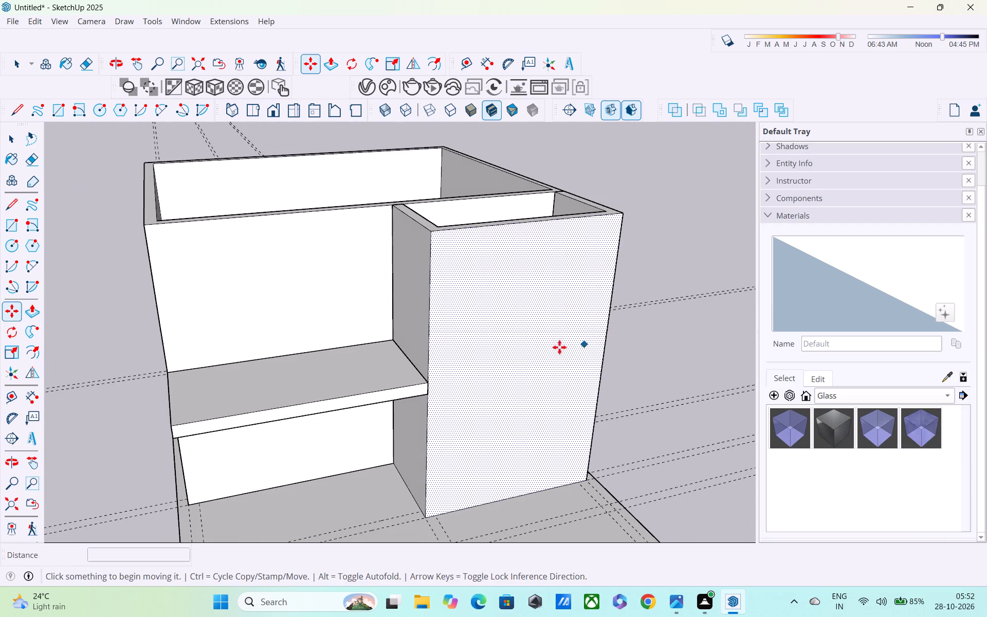
pyautogui.scroll(3, 163, 434)
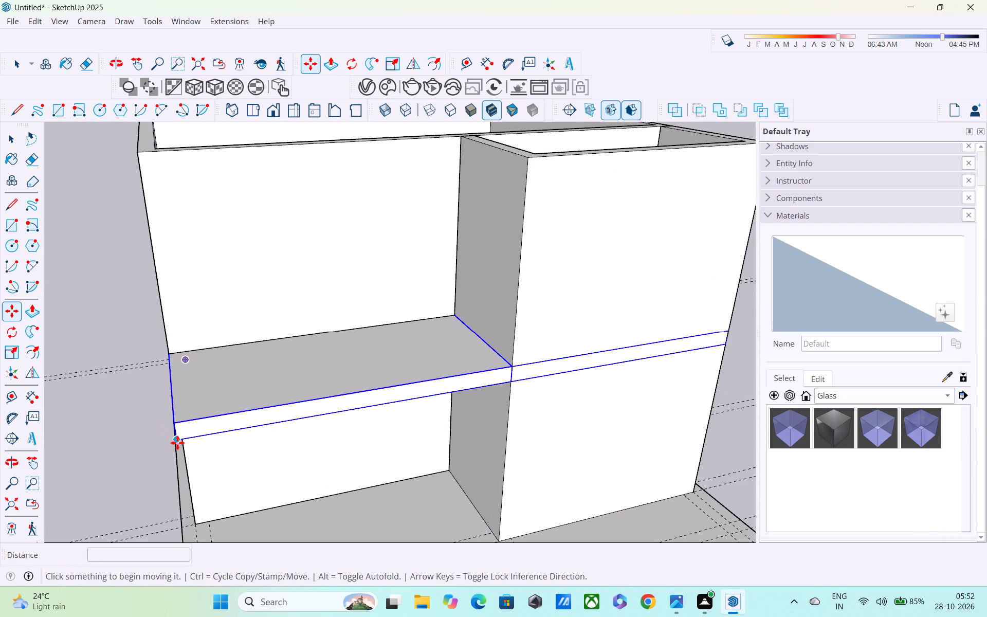
pyautogui.click(177, 443)
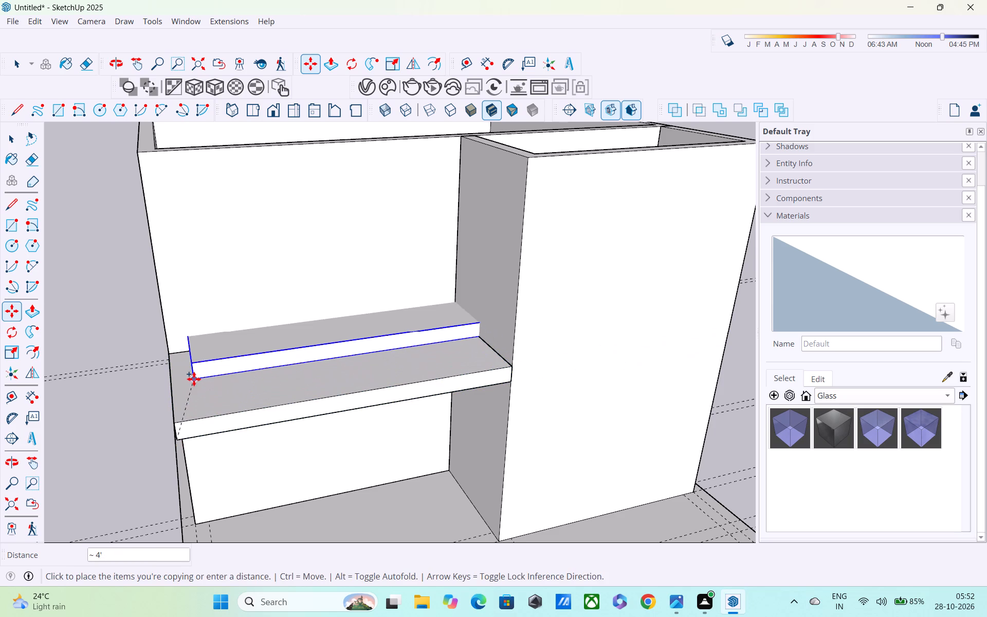
pyautogui.scroll(-2, 419, 319)
pyautogui.moveTo(335, 369); pyautogui.dragTo(51, 401, button='middle')
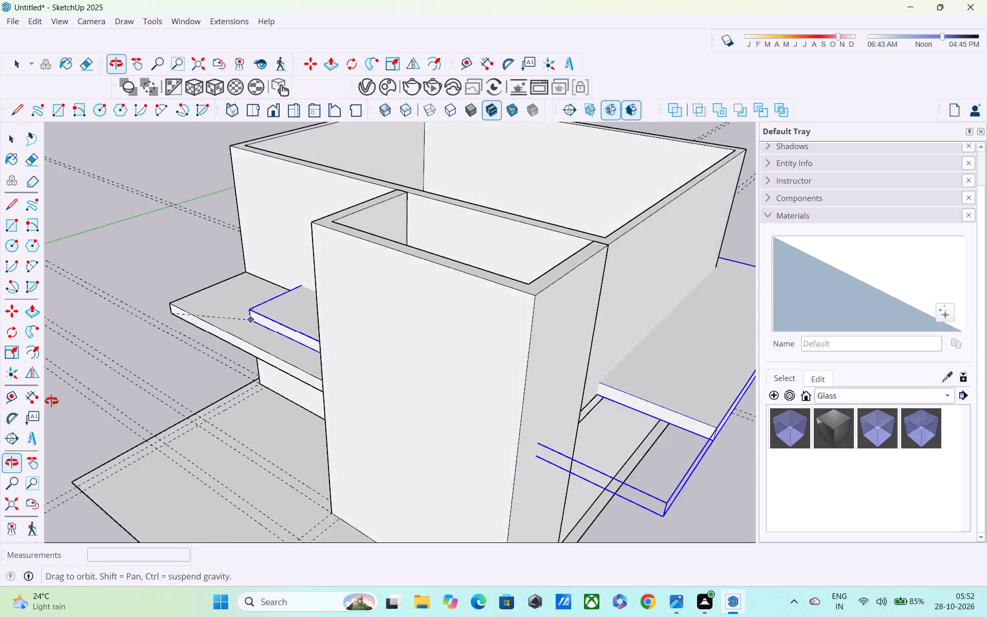
pyautogui.moveTo(51, 401); pyautogui.dragTo(18, 369, button='middle')
pyautogui.moveTo(389, 184); pyautogui.dragTo(251, 227, button='middle')
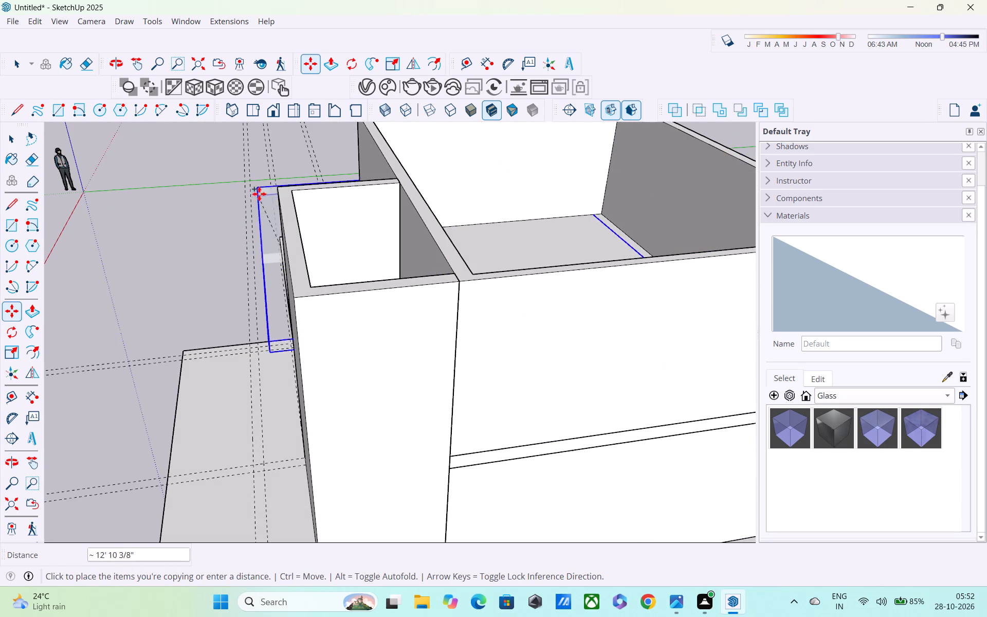
pyautogui.keyDown('shift'); pyautogui.moveTo(328, 150); pyautogui.dragTo(273, 284, button='middle'); pyautogui.keyUp('shift')
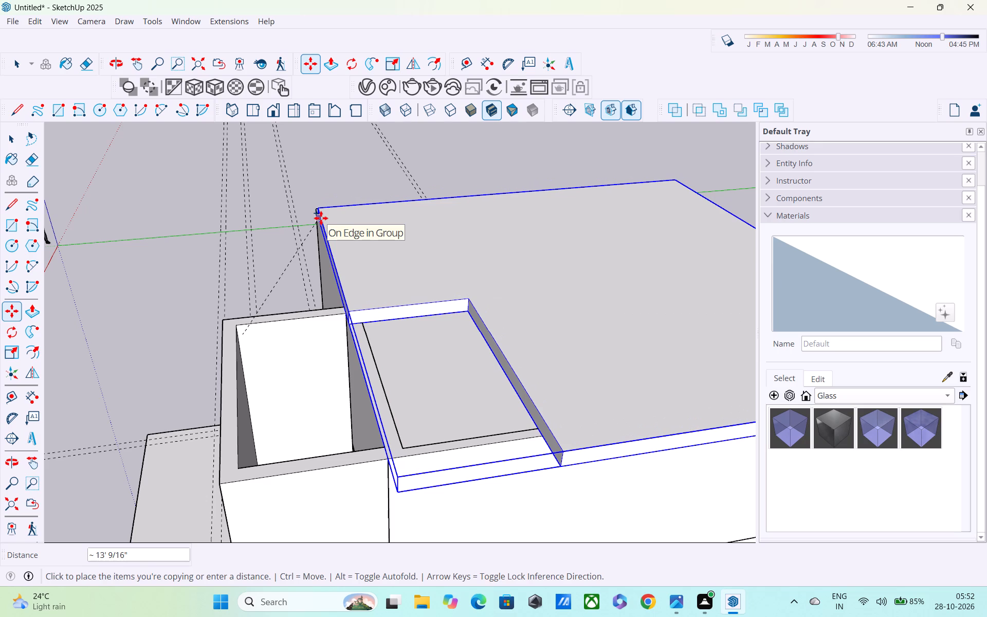
pyautogui.click(321, 218)
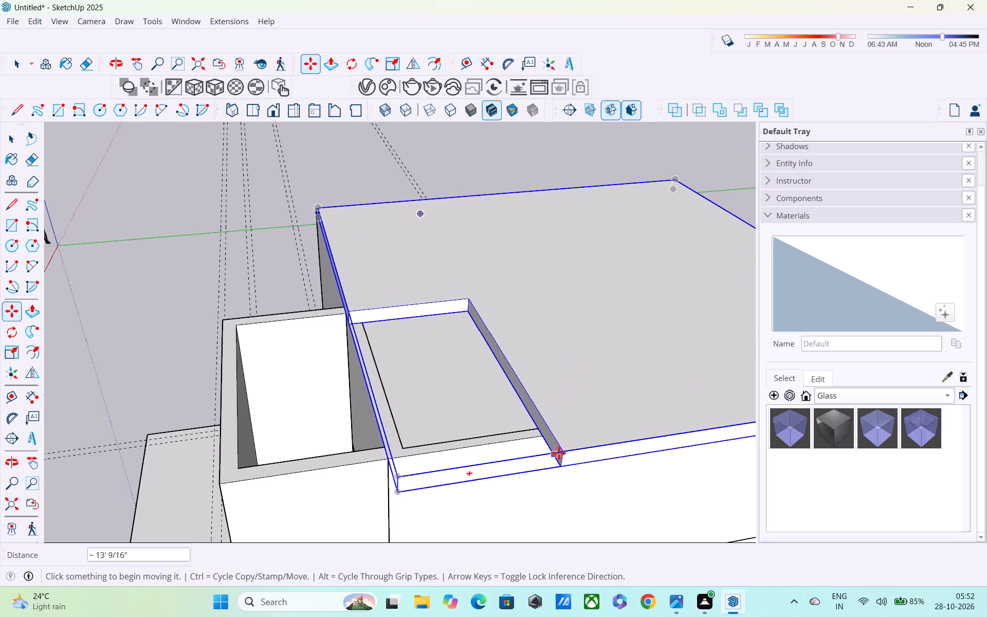
# Move the copied slab about 7' 3" by its notch's lower outer corner to the top corner where the small room meets the upper walls.
pyautogui.click(560, 467)
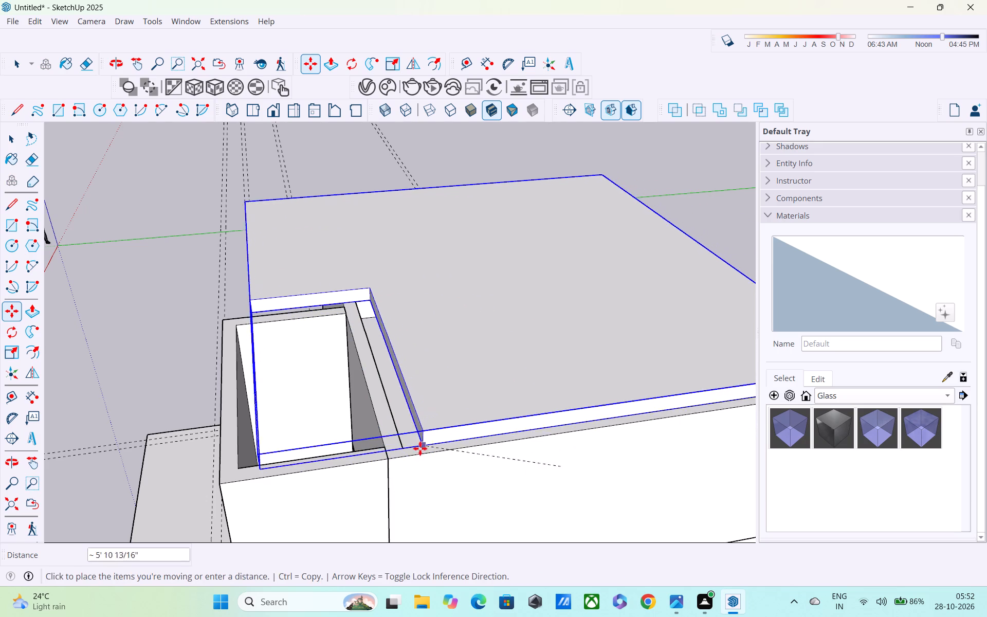
pyautogui.click(390, 461)
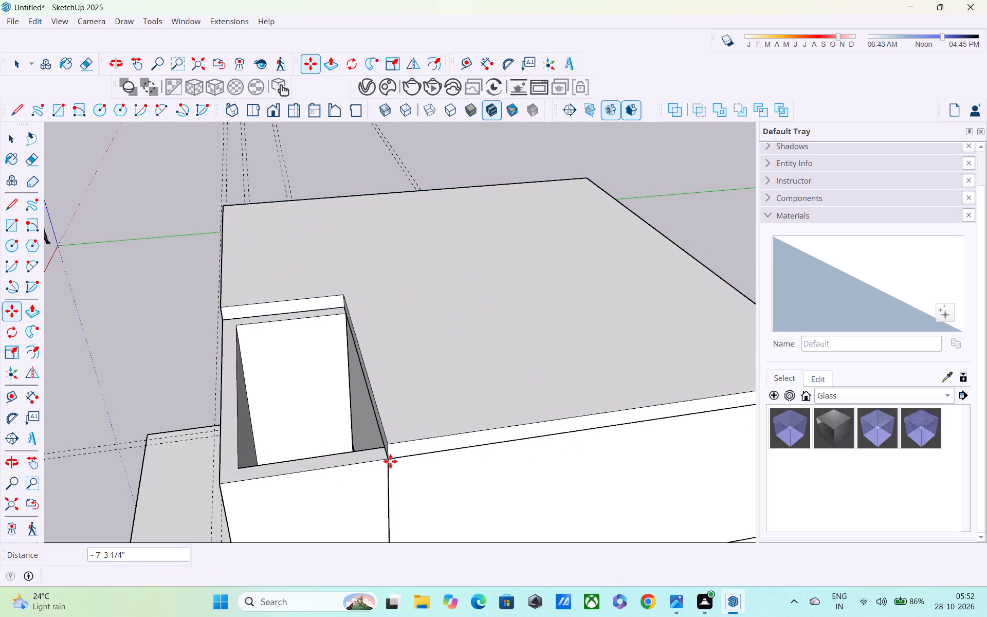
# Examine the building from the front and from below, checking how both slabs meet the walls and the small room.
pyautogui.scroll(-3, 348, 453)
pyautogui.moveTo(346, 452); pyautogui.dragTo(632, 398, button='middle')
pyautogui.scroll(-4, 564, 384)
pyautogui.moveTo(546, 403); pyautogui.dragTo(554, 363, button='middle')
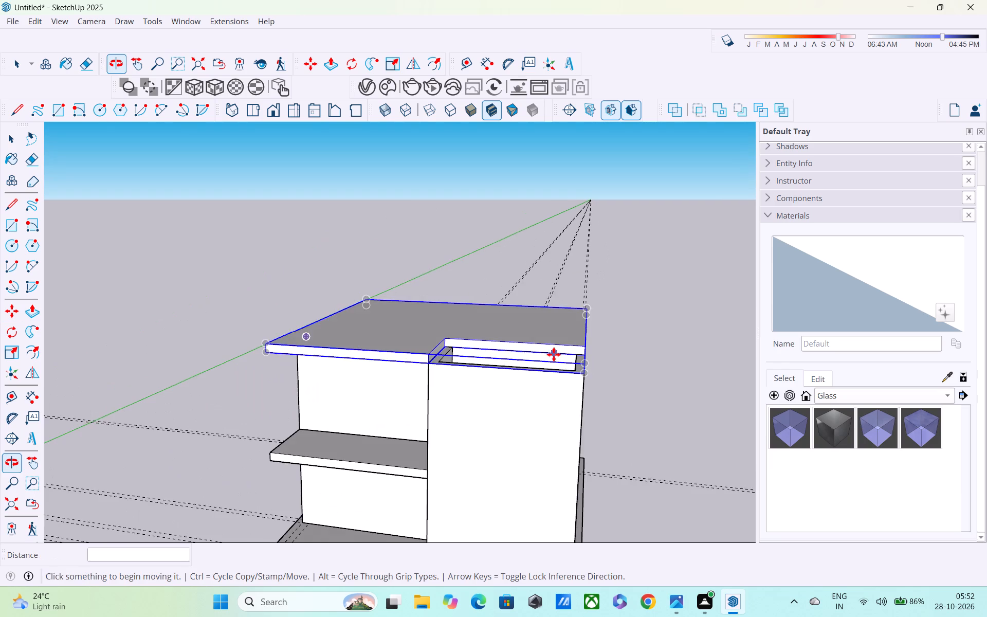
pyautogui.scroll(-9, 554, 353)
pyautogui.moveTo(553, 360); pyautogui.dragTo(466, 365, button='middle')
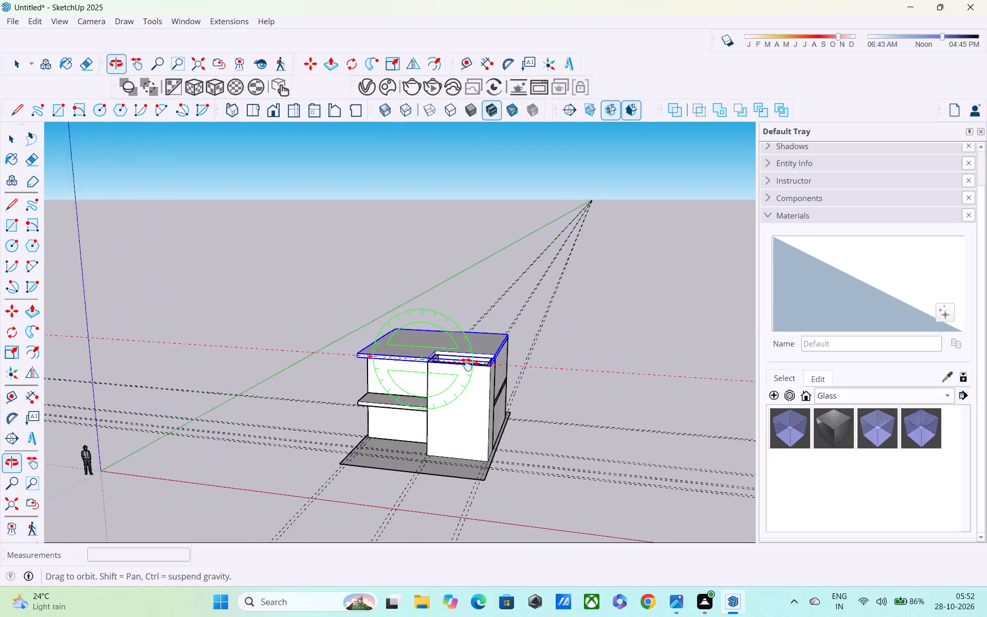
pyautogui.moveTo(466, 365); pyautogui.dragTo(439, 327, button='middle')
pyautogui.scroll(1, 438, 326)
pyautogui.moveTo(445, 364); pyautogui.dragTo(443, 430, button='middle')
pyautogui.press('Escape')
pyautogui.moveTo(382, 474); pyautogui.dragTo(412, 427, button='middle')
pyautogui.scroll(-4, 413, 429)
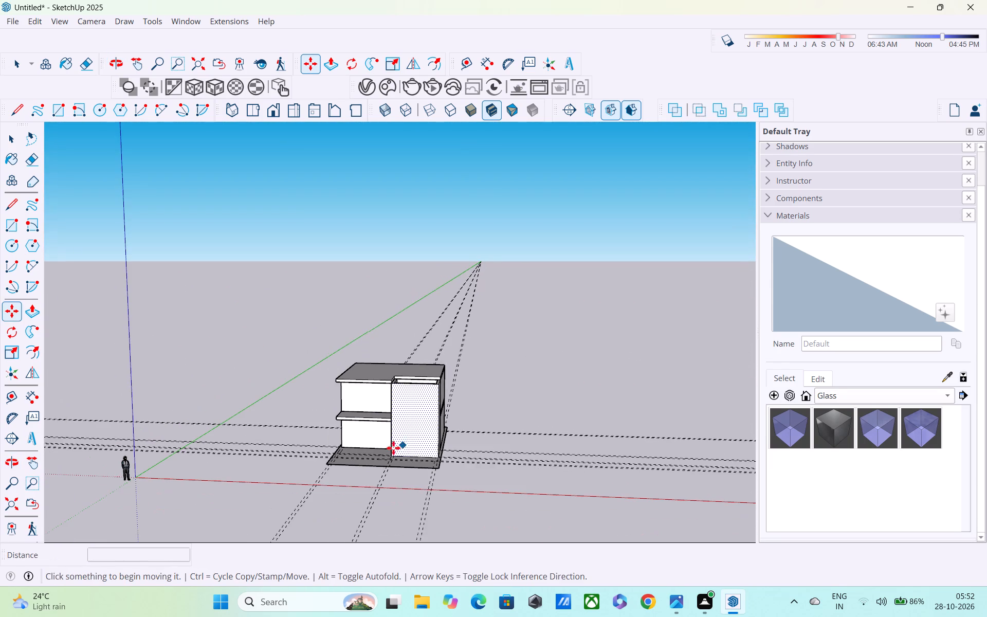
pyautogui.moveTo(393, 433); pyautogui.dragTo(396, 424, button='middle')
pyautogui.scroll(8, 384, 433)
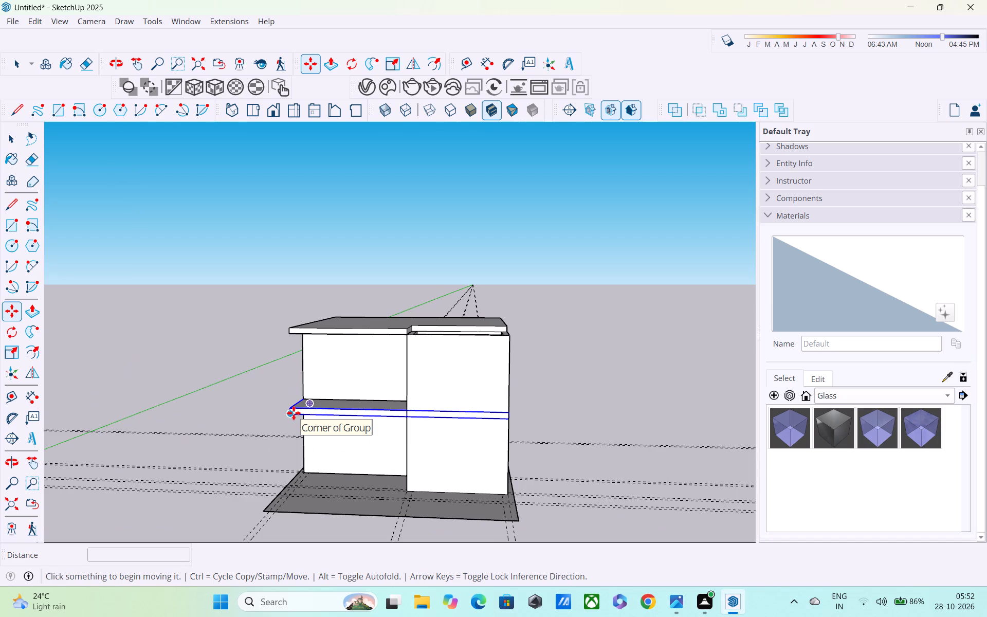
pyautogui.scroll(7, 298, 413)
pyautogui.moveTo(319, 422); pyautogui.dragTo(358, 337, button='middle')
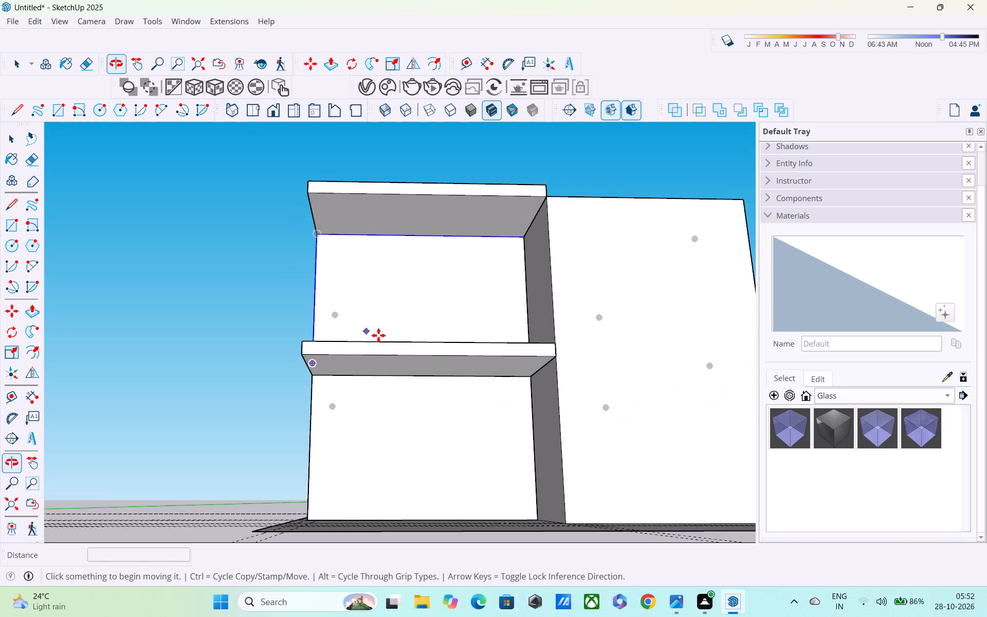
pyautogui.scroll(-4, 380, 338)
pyautogui.moveTo(380, 343); pyautogui.dragTo(444, 322, button='middle')
pyautogui.scroll(9, 445, 353)
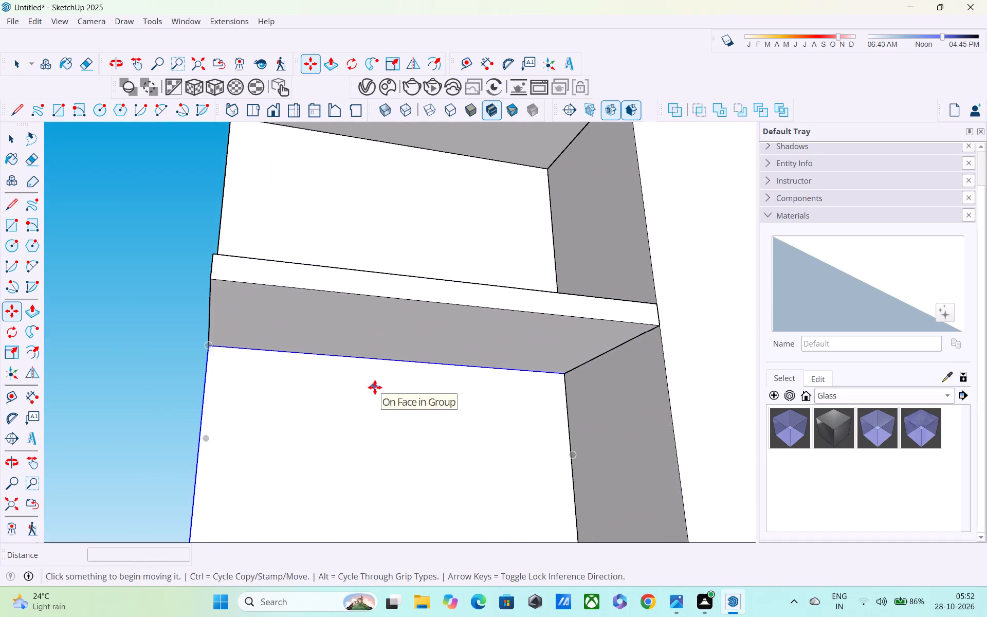
pyautogui.moveTo(375, 387); pyautogui.dragTo(299, 431, button='middle')
pyautogui.scroll(-3, 297, 426)
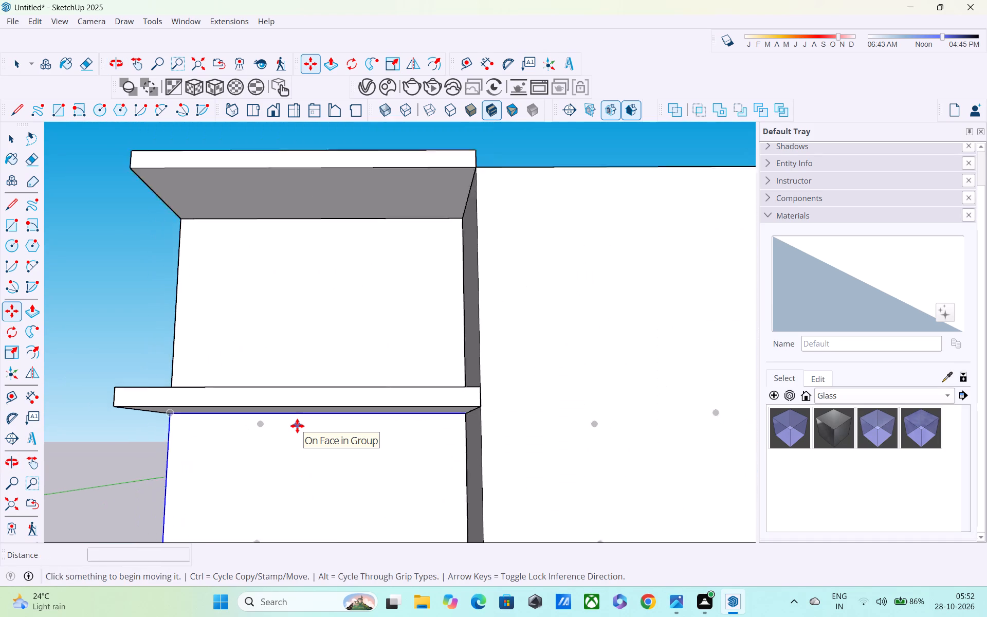
pyautogui.scroll(-2, 297, 426)
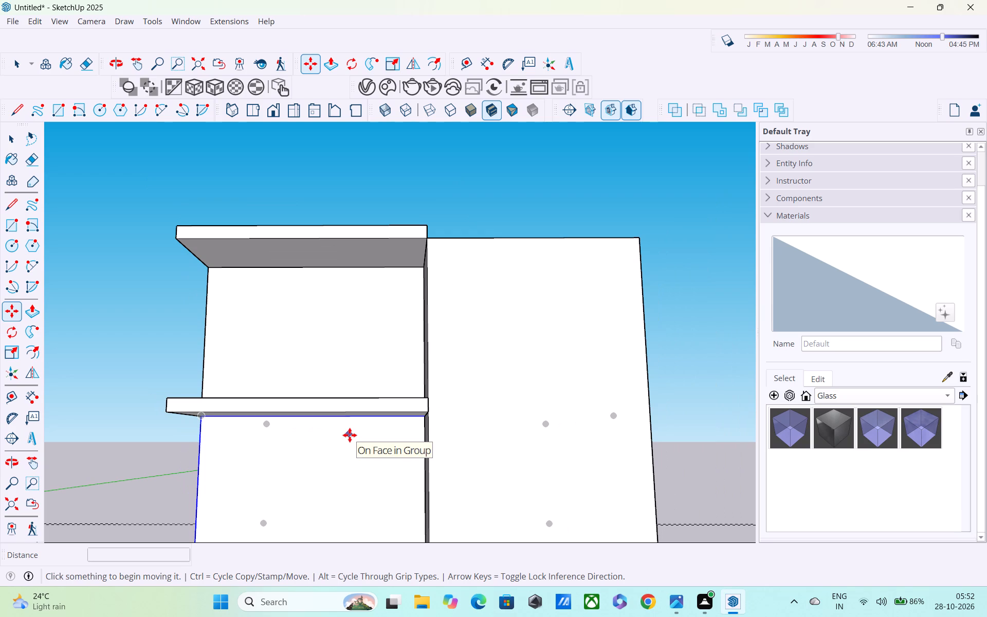
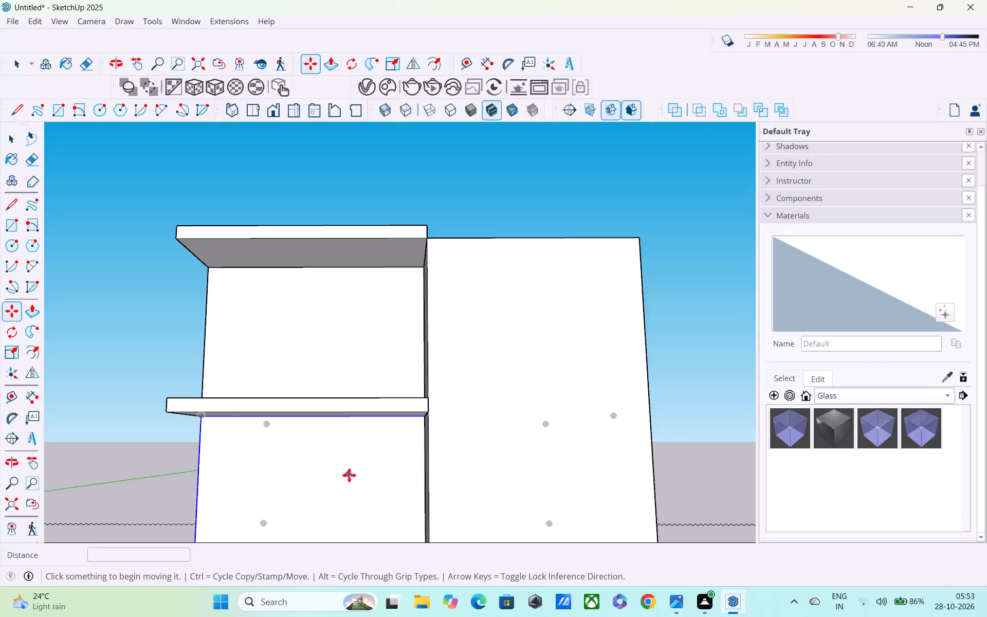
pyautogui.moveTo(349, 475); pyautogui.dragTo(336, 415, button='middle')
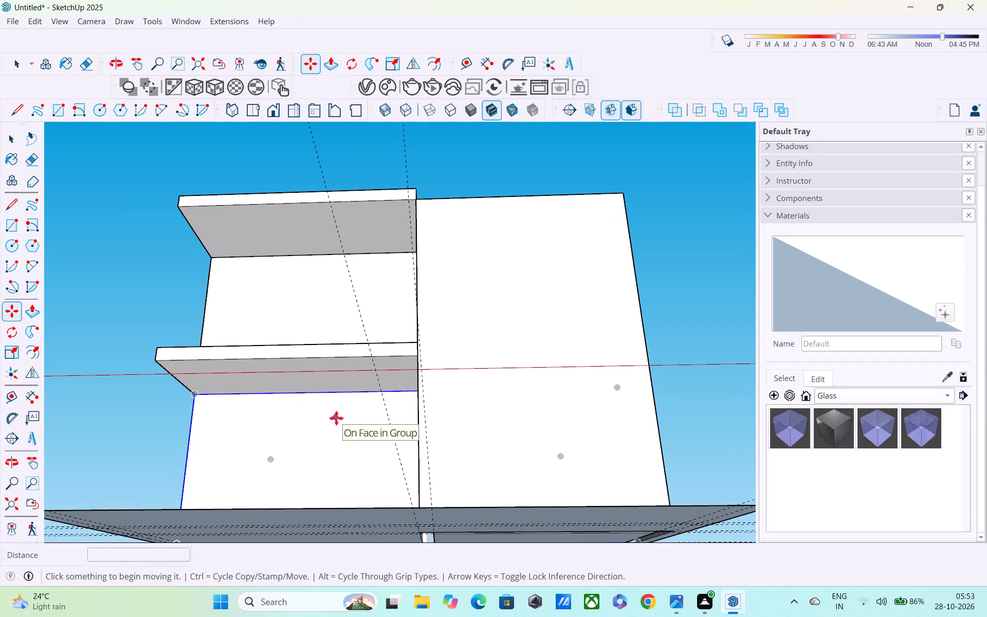
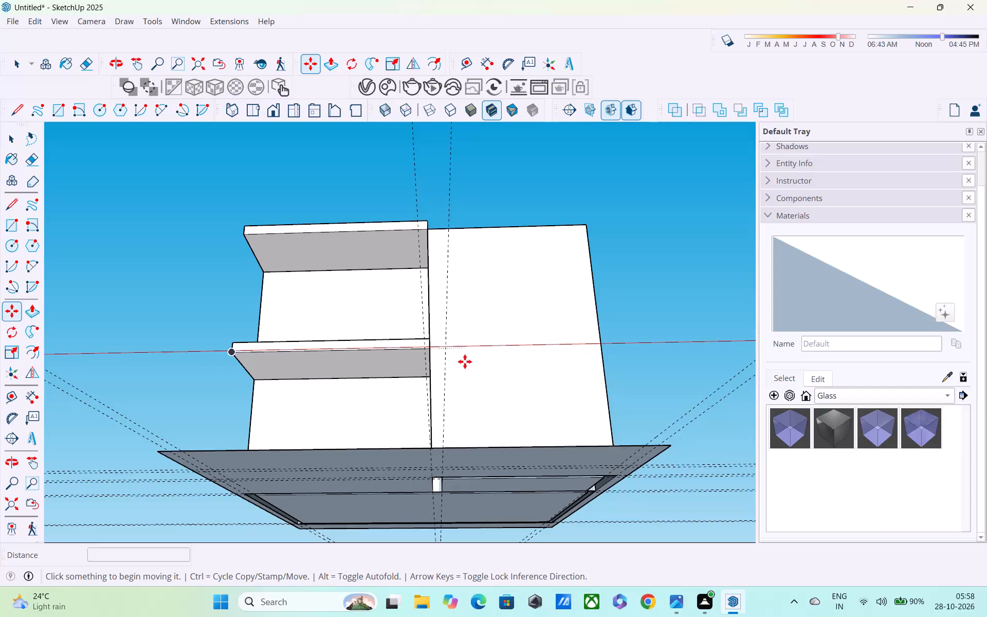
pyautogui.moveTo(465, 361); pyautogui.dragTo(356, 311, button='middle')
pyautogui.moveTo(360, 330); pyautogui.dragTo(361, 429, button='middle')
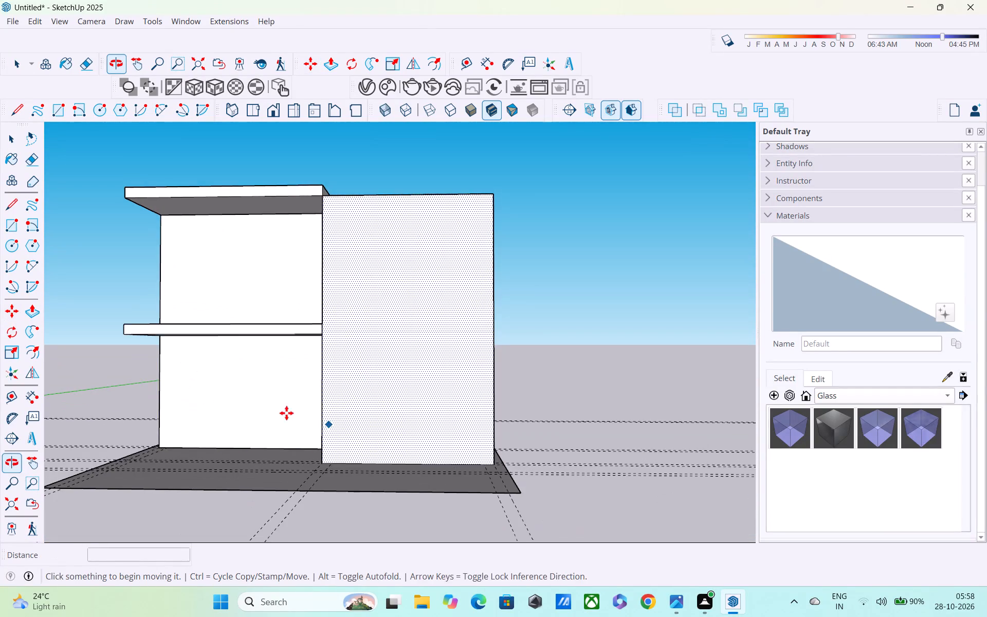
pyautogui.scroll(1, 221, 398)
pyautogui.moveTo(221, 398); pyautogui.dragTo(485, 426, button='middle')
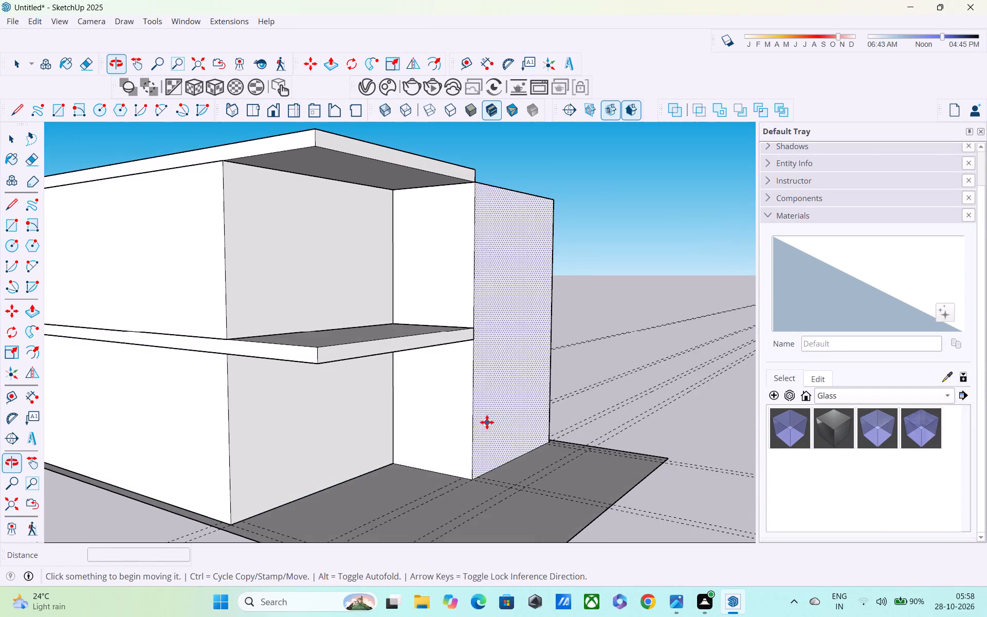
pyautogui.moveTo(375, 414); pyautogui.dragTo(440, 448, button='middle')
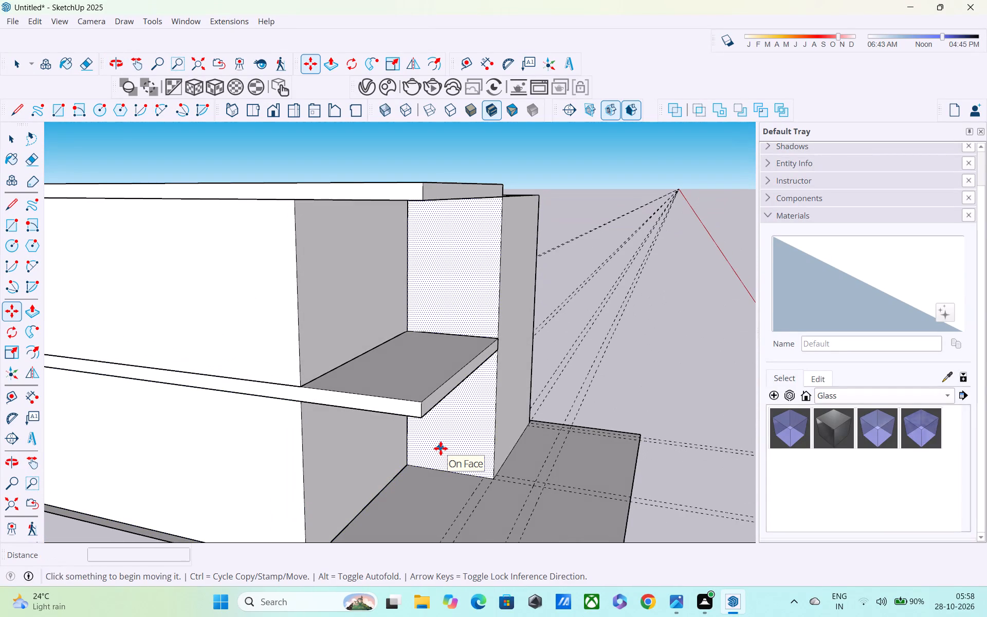
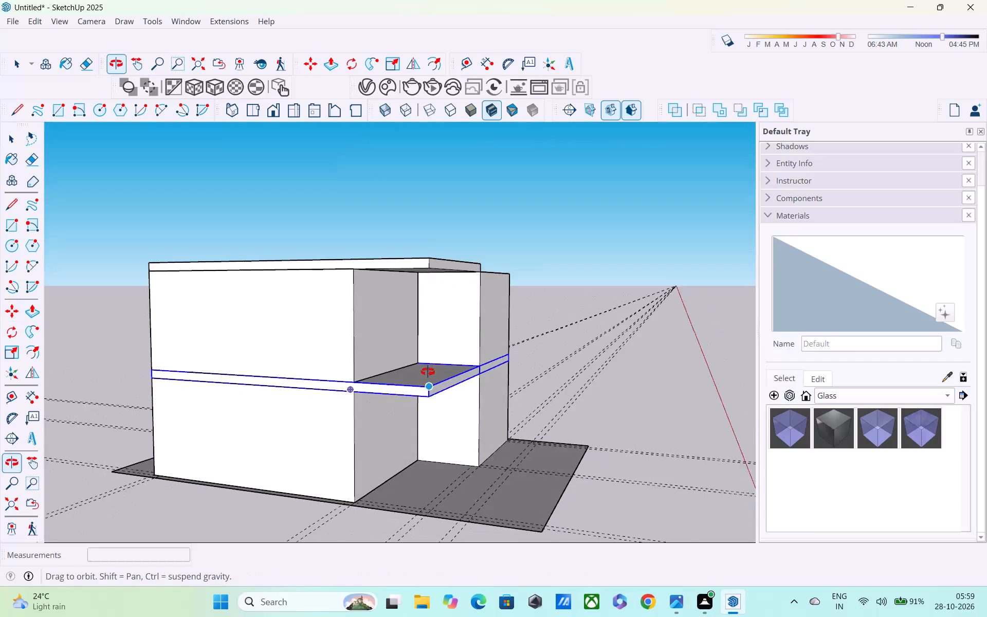
# Open the roof slab group and outline a 9" by 7' strip on its overhang's underside, along the edge flush with the long side wall.
pyautogui.scroll(1, 428, 371)
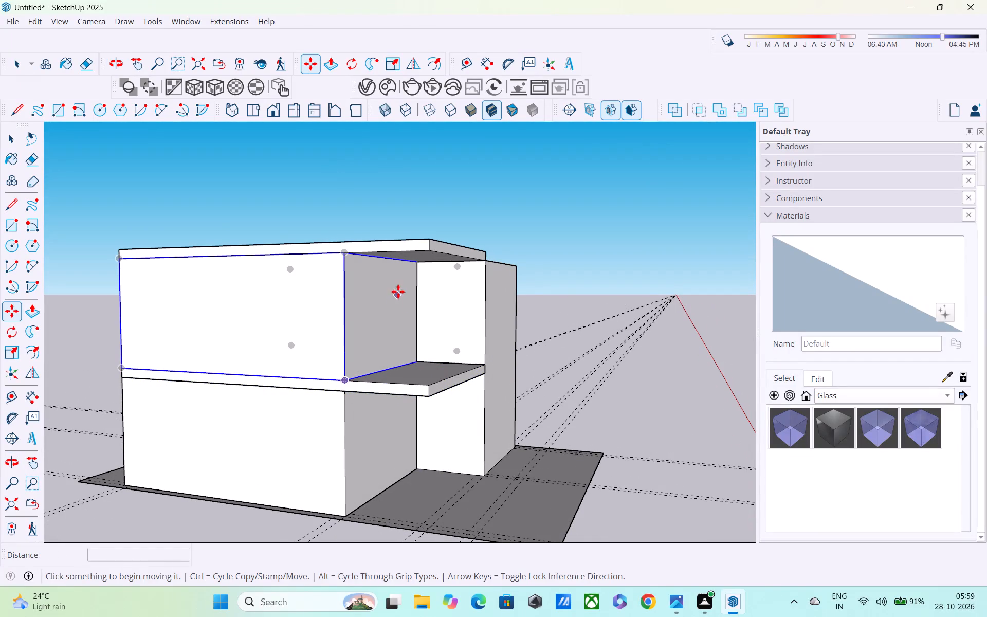
pyautogui.press('space')
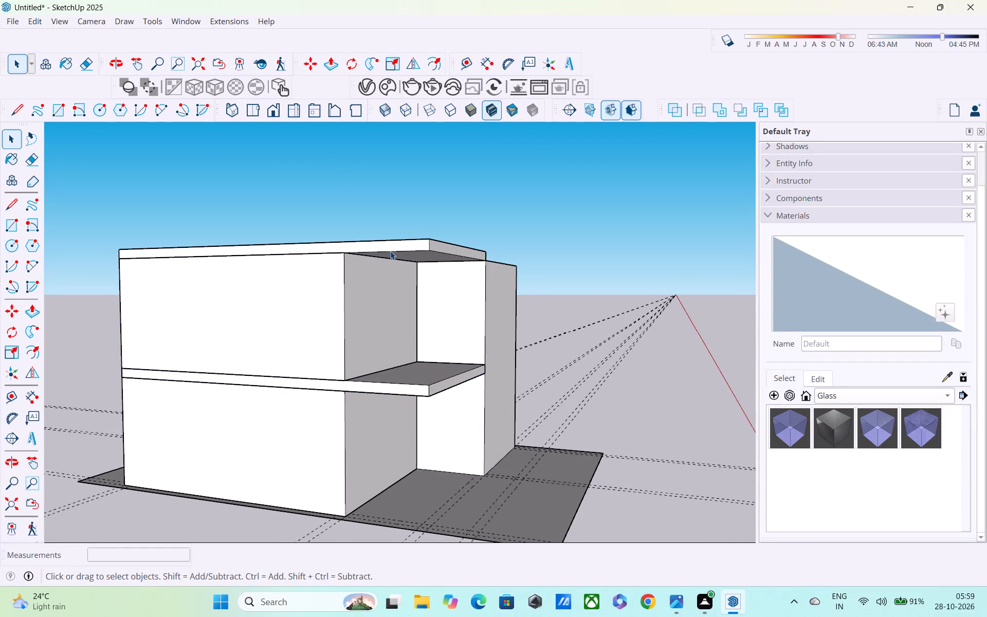
pyautogui.doubleClick(390, 251)
pyautogui.moveTo(407, 369); pyautogui.dragTo(411, 274, button='middle')
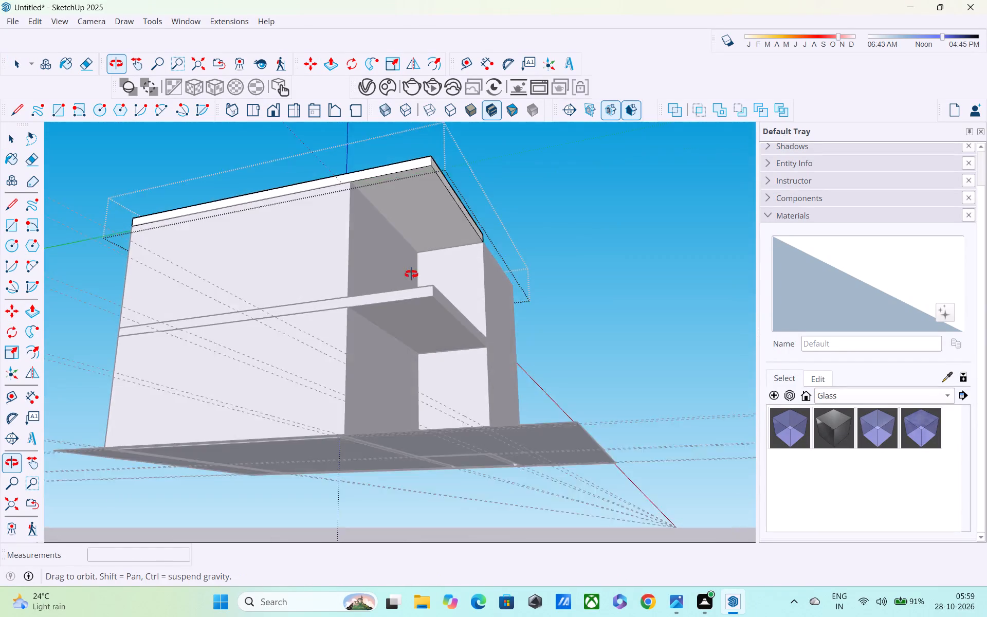
pyautogui.moveTo(411, 274); pyautogui.dragTo(411, 255, button='middle')
pyautogui.scroll(4, 412, 254)
pyautogui.keyDown('shift'); pyautogui.moveTo(406, 238); pyautogui.dragTo(397, 365, button='middle'); pyautogui.keyUp('shift')
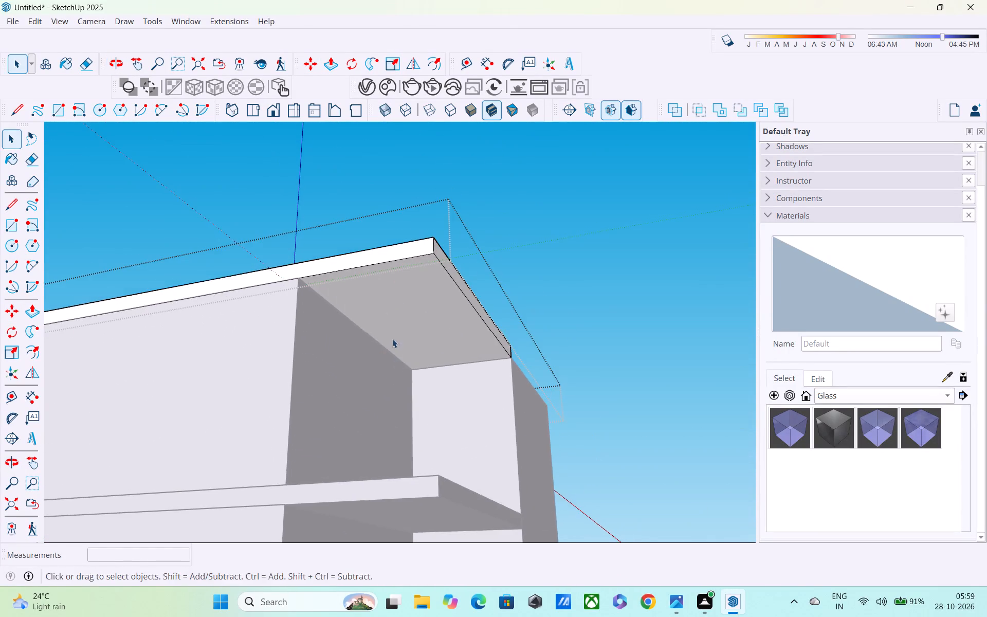
pyautogui.moveTo(392, 339); pyautogui.dragTo(382, 316, button='middle')
pyautogui.press('l')
pyautogui.scroll(3, 344, 298)
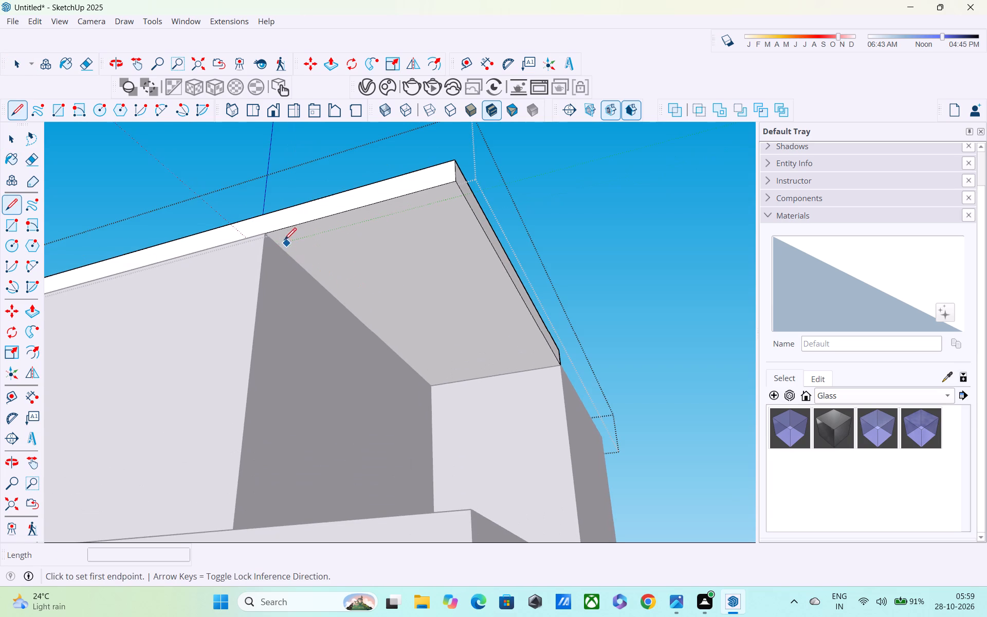
pyautogui.click(263, 236)
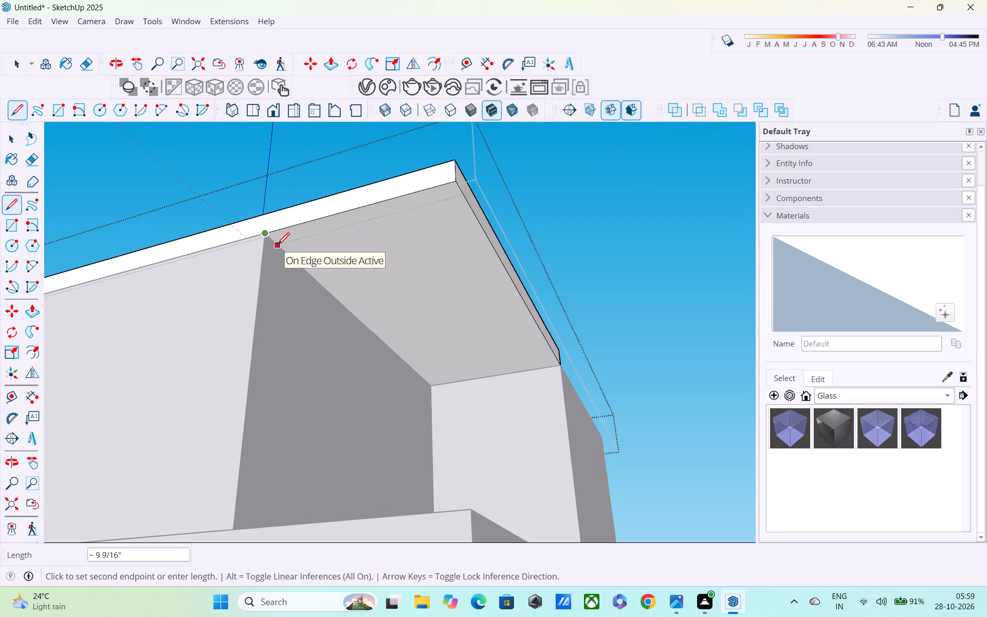
pyautogui.write('9"')
pyautogui.press('Return')
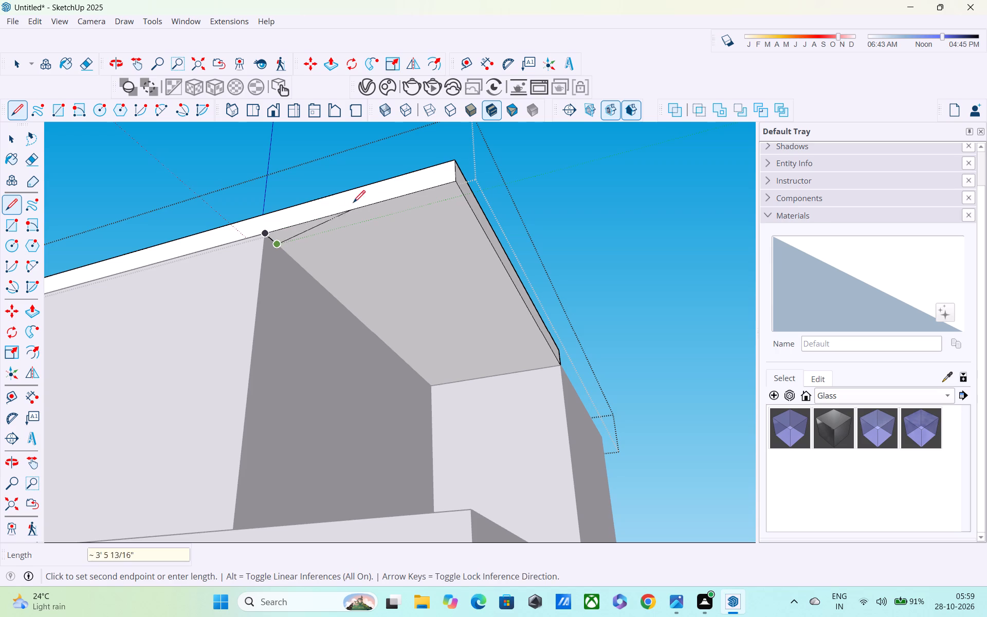
pyautogui.click(464, 197)
pyautogui.click(452, 185)
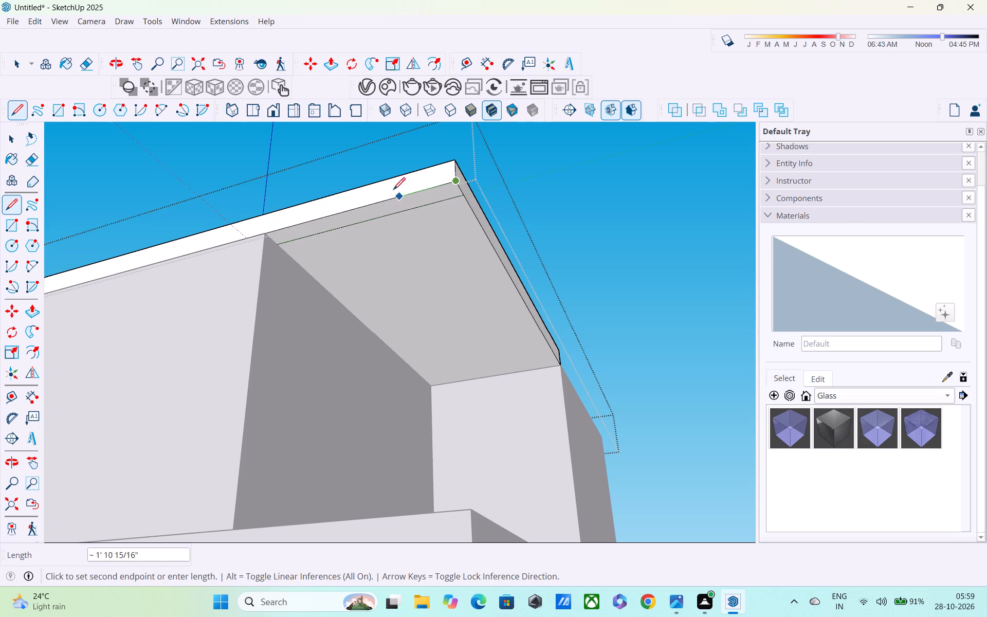
pyautogui.click(270, 239)
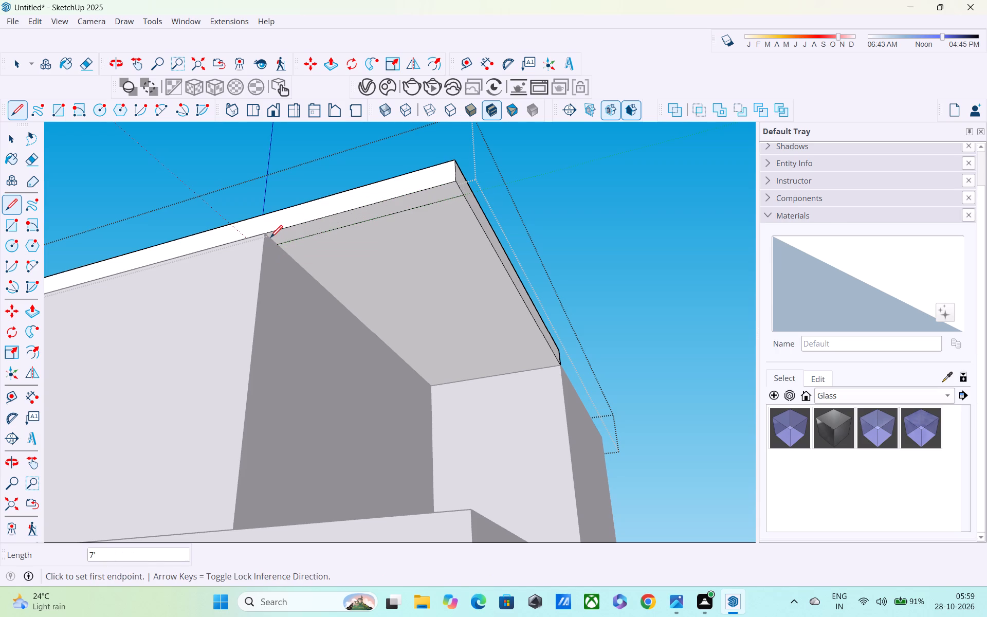
# Extrude the strip 10' down to the floor slab to form the upper balcony's side wall.
pyautogui.press('p')
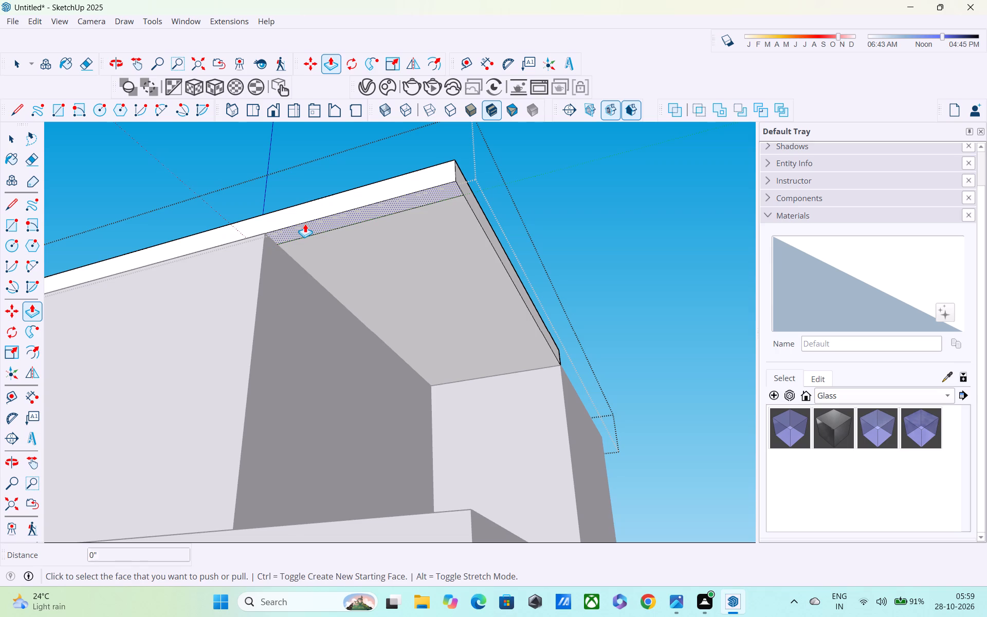
pyautogui.click(305, 224)
pyautogui.scroll(-3, 327, 364)
pyautogui.moveTo(320, 361); pyautogui.dragTo(288, 189, button='middle')
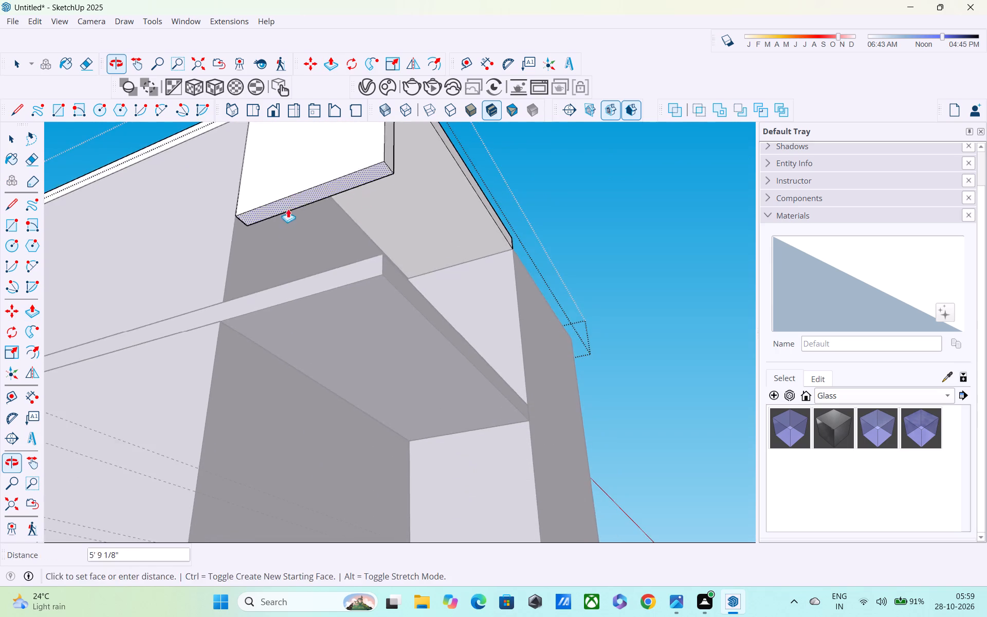
pyautogui.moveTo(286, 242); pyautogui.dragTo(289, 363, button='middle')
pyautogui.click(345, 491)
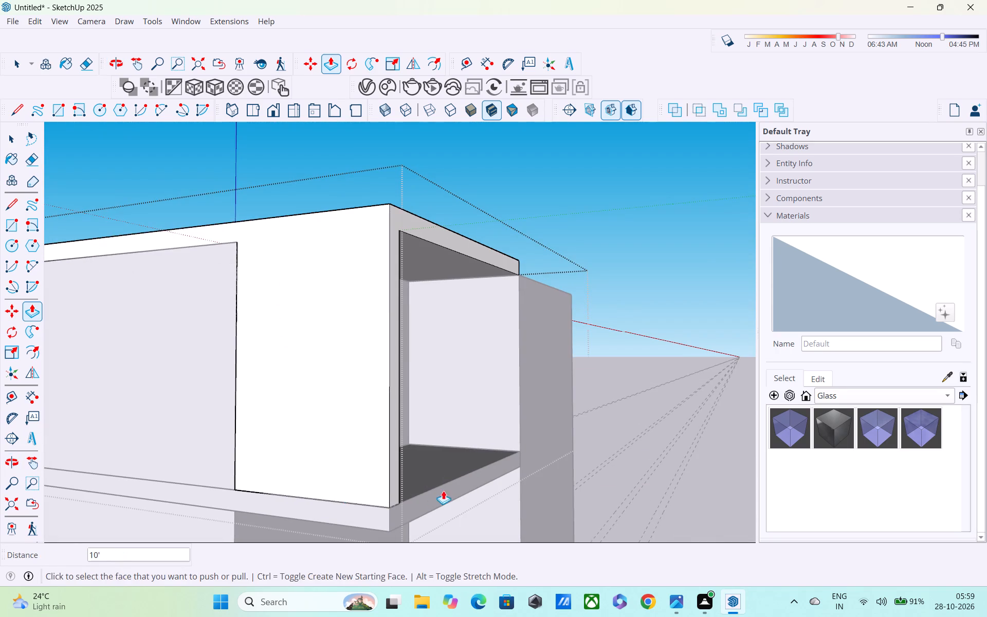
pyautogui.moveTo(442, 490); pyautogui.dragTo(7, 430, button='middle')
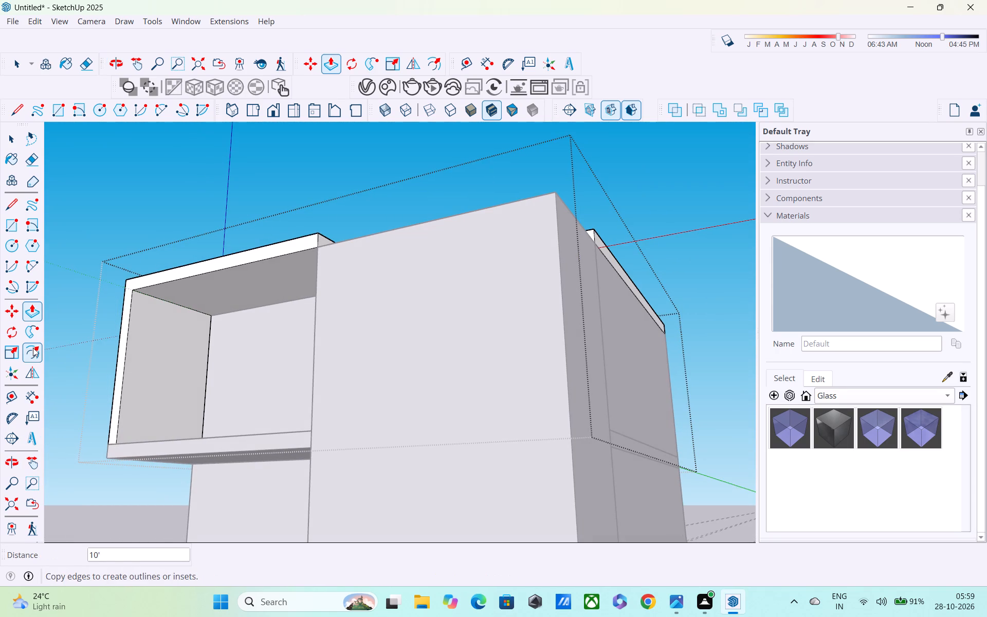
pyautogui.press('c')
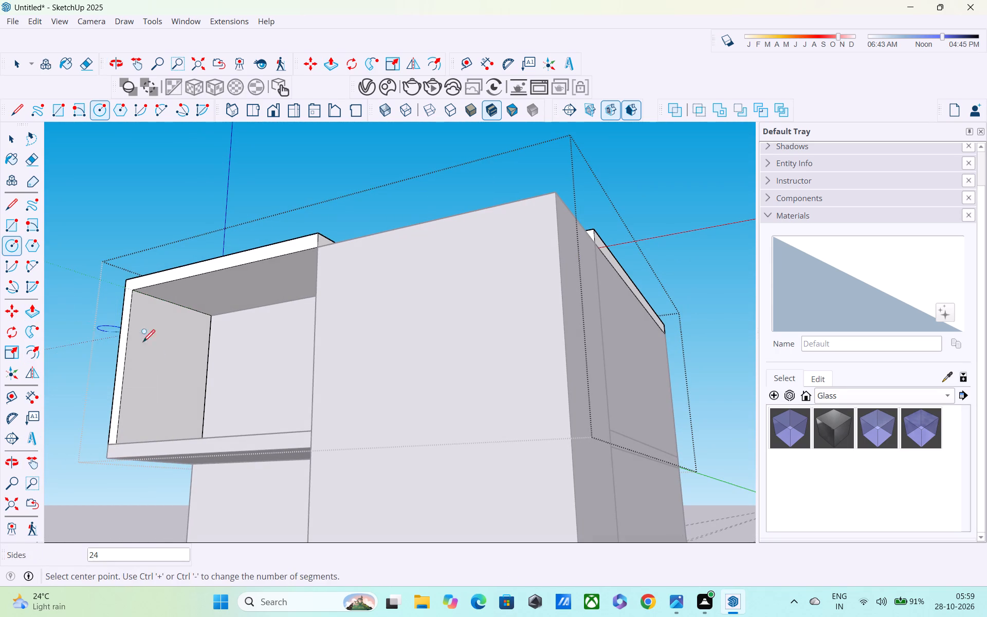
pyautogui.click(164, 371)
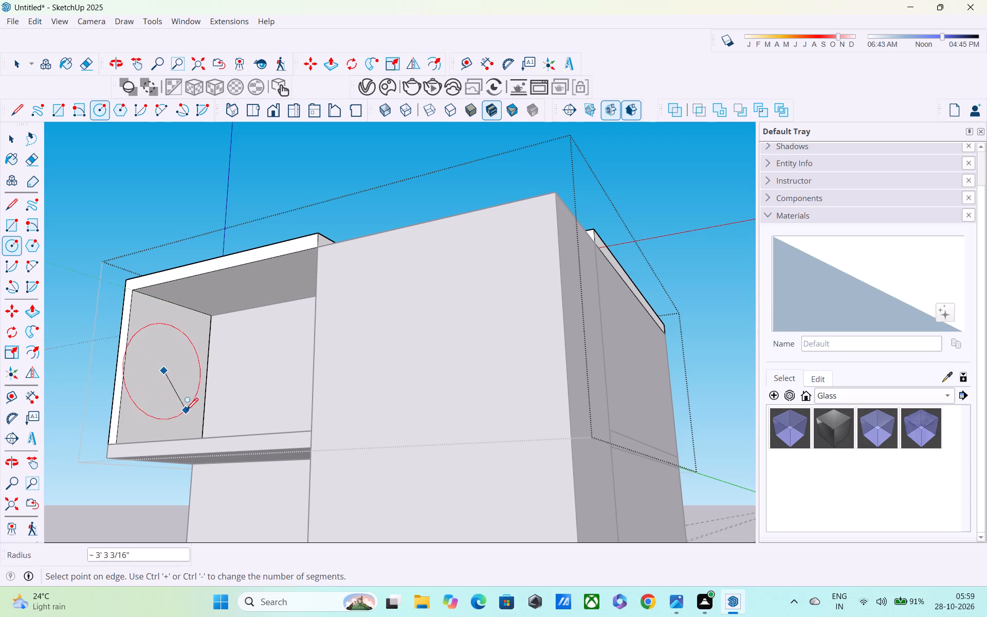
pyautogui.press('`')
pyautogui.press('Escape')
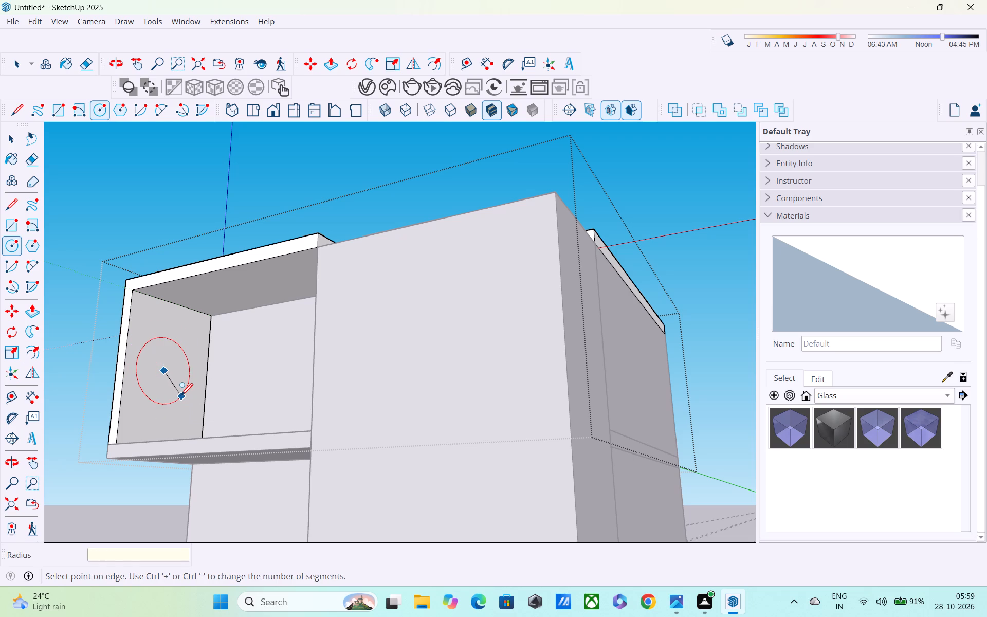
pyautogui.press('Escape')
# Draw a circle with a radius of about 2' 5" near the centre of the balcony side wall's inner face.
pyautogui.click(168, 374)
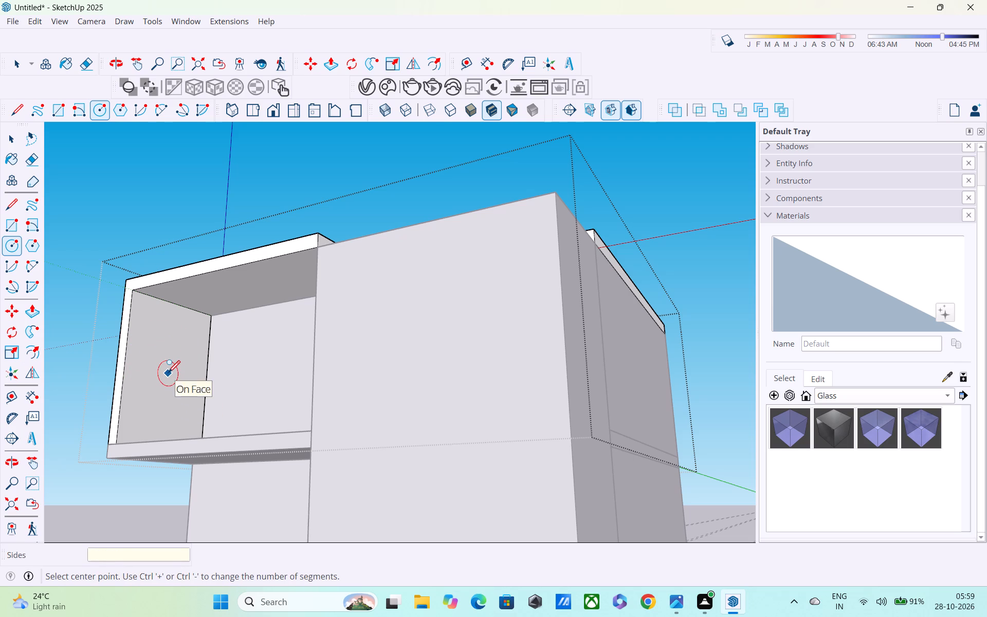
pyautogui.click(177, 408)
pyautogui.press('space')
# Push the circle 9" through the balcony side wall to cut a round opening, and close the roof slab group.
pyautogui.press('p')
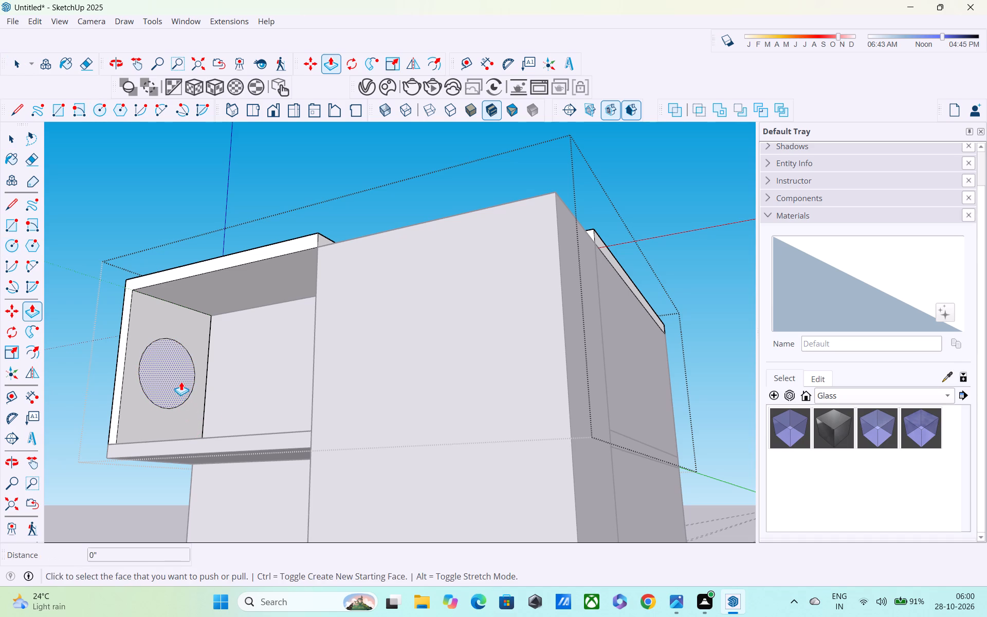
pyautogui.click(178, 378)
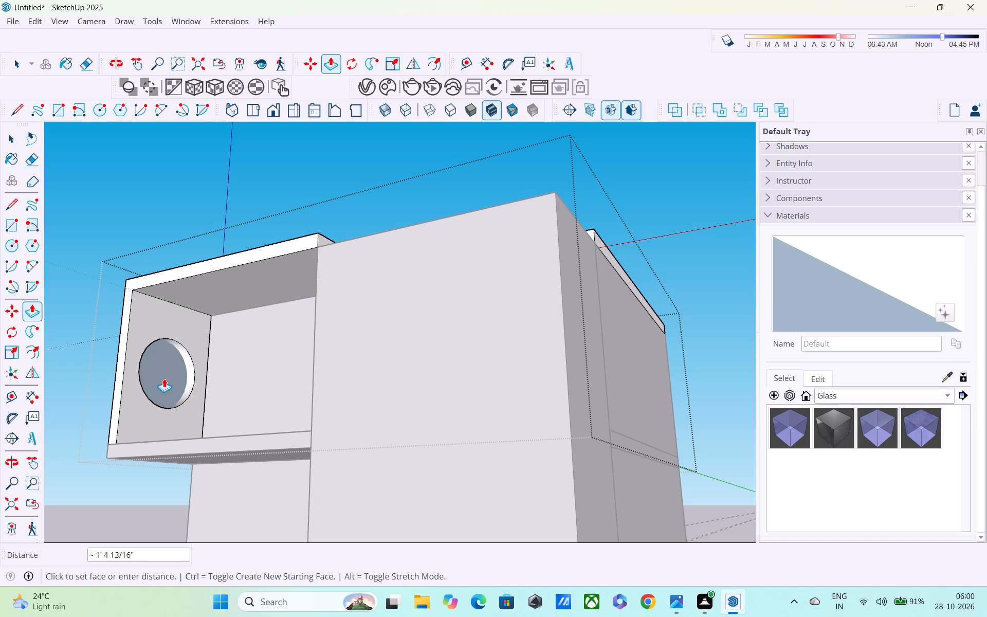
pyautogui.press('Escape')
pyautogui.moveTo(165, 379); pyautogui.dragTo(126, 427, button='middle')
pyautogui.scroll(7, 179, 350)
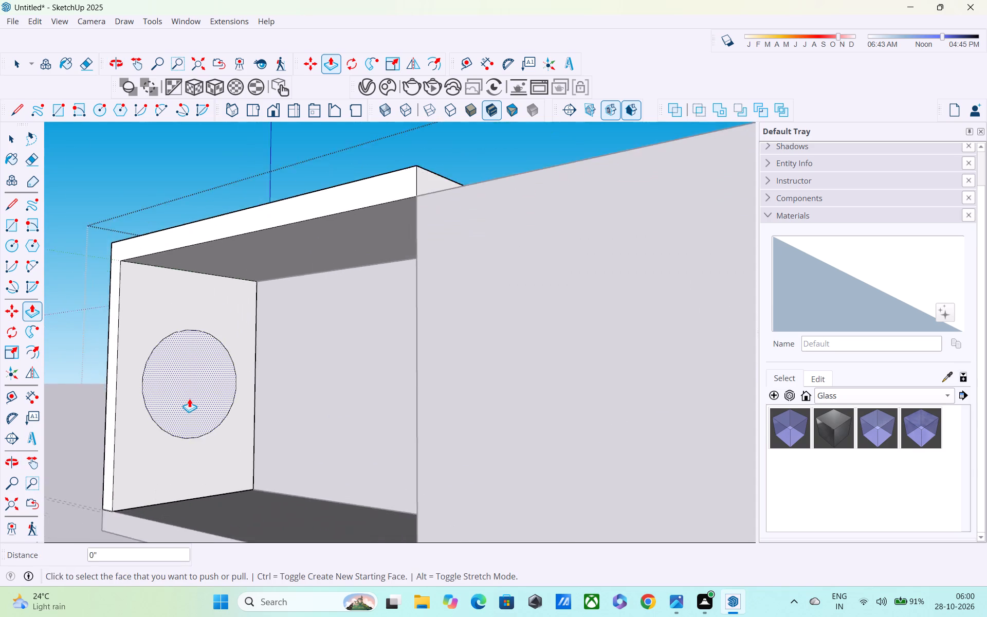
pyautogui.scroll(3, 189, 398)
pyautogui.click(189, 394)
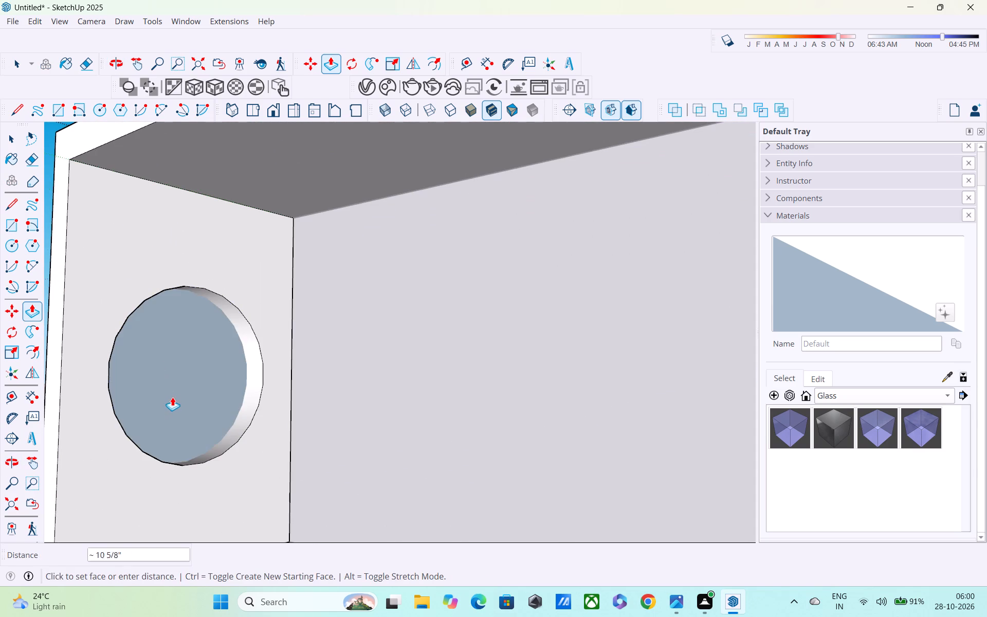
pyautogui.press('Escape')
pyautogui.click(188, 407)
pyautogui.click(173, 376)
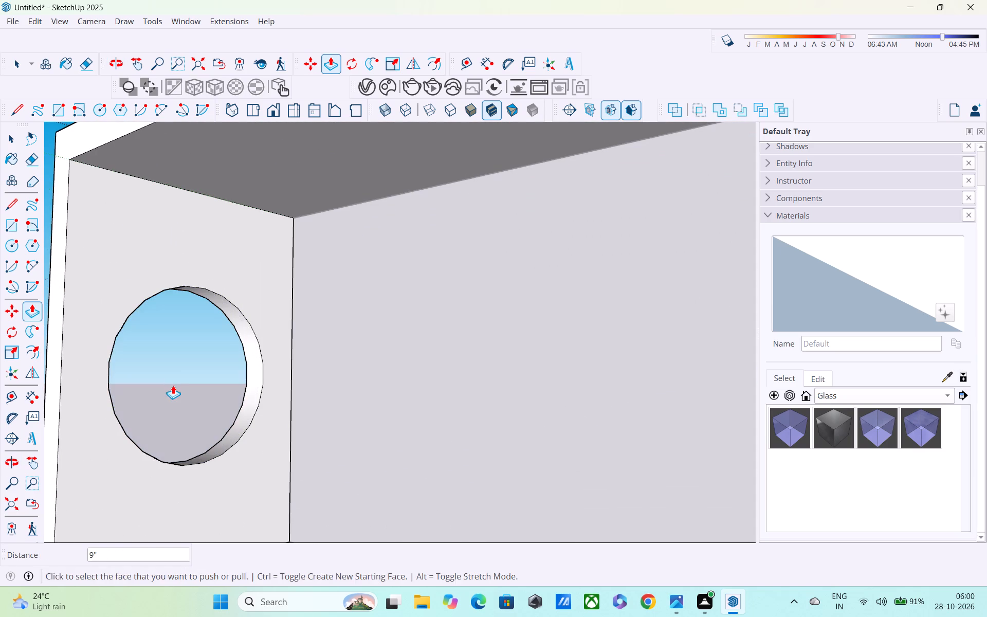
pyautogui.moveTo(176, 389); pyautogui.dragTo(434, 396, button='middle')
pyautogui.scroll(-6, 434, 396)
pyautogui.scroll(1, 434, 409)
pyautogui.moveTo(432, 413); pyautogui.dragTo(214, 379, button='middle')
pyautogui.scroll(-2, 214, 376)
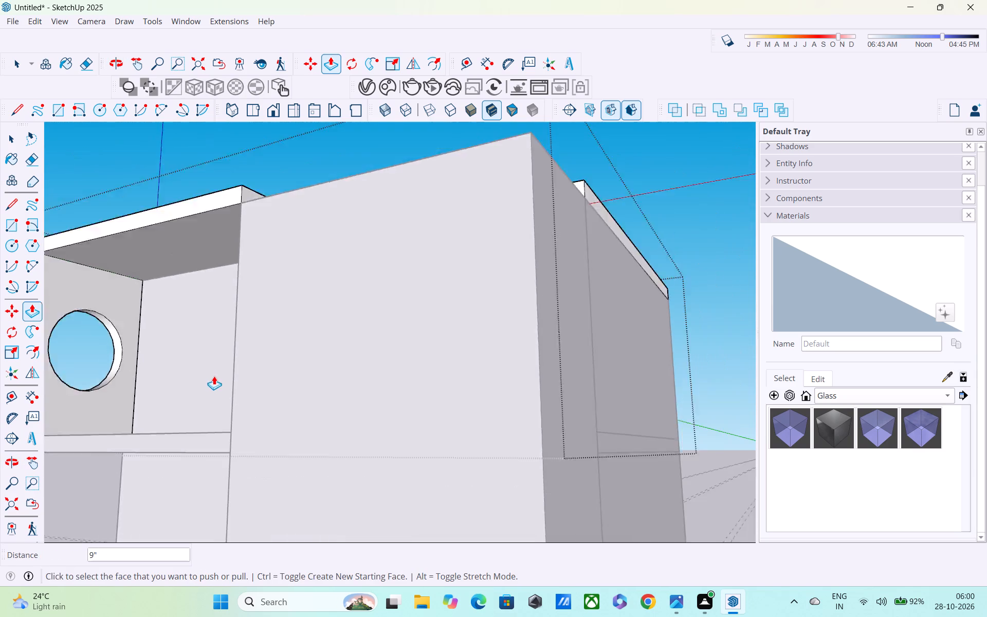
pyautogui.scroll(-8, 214, 376)
pyautogui.press('space')
pyautogui.click(586, 303)
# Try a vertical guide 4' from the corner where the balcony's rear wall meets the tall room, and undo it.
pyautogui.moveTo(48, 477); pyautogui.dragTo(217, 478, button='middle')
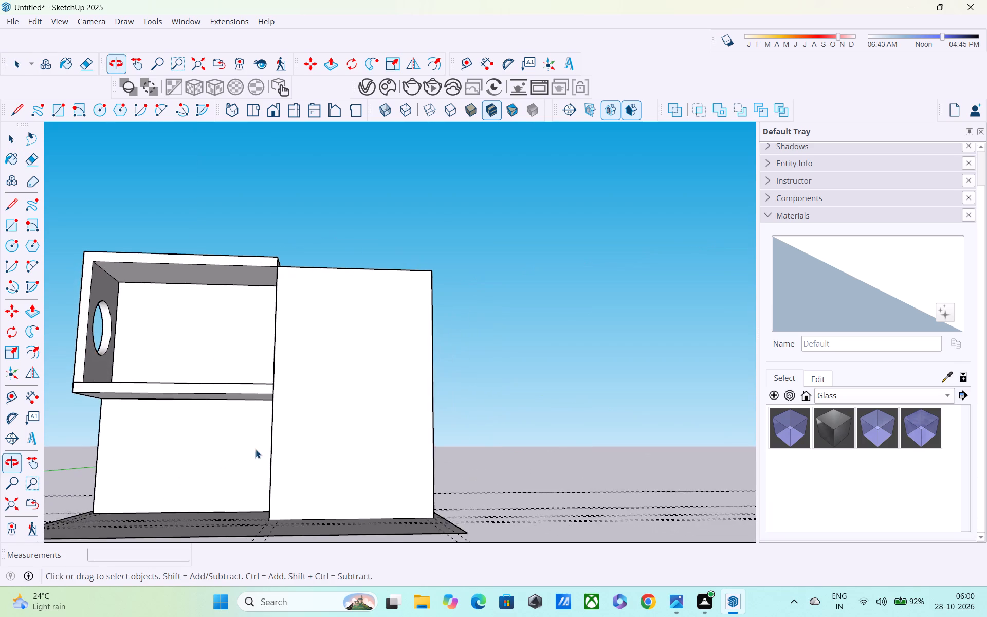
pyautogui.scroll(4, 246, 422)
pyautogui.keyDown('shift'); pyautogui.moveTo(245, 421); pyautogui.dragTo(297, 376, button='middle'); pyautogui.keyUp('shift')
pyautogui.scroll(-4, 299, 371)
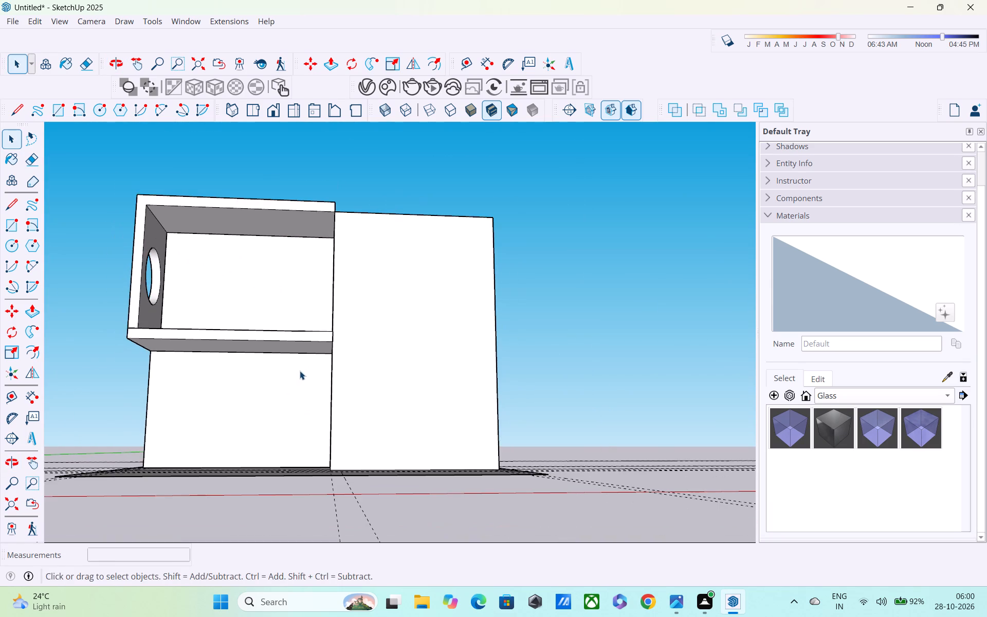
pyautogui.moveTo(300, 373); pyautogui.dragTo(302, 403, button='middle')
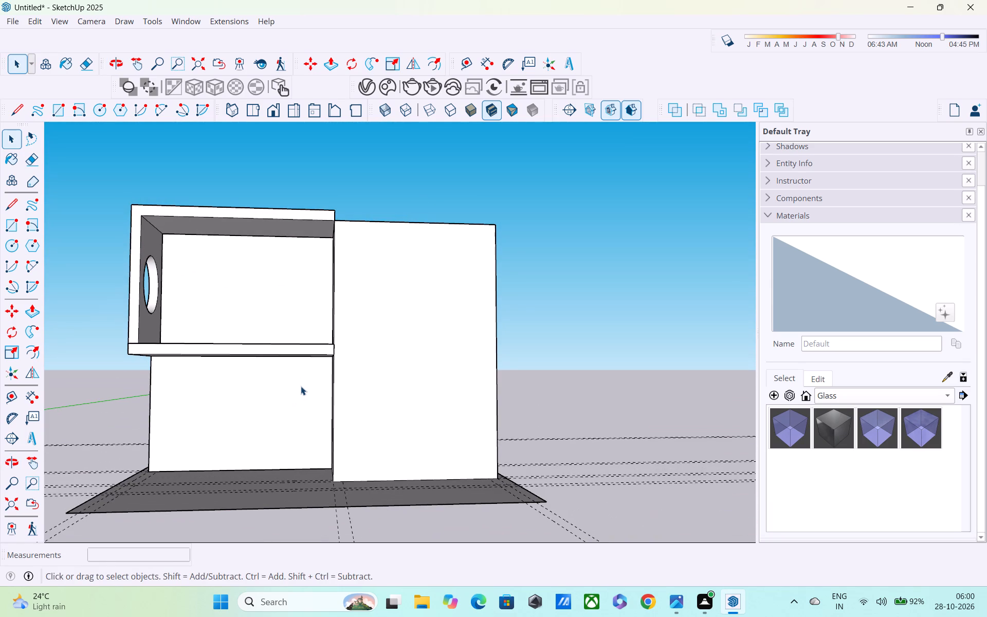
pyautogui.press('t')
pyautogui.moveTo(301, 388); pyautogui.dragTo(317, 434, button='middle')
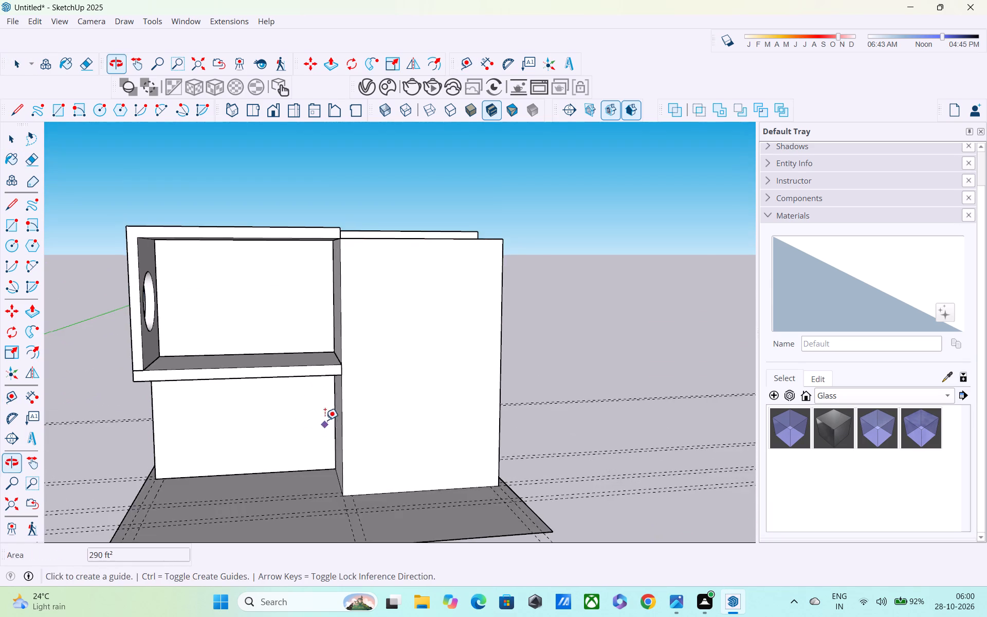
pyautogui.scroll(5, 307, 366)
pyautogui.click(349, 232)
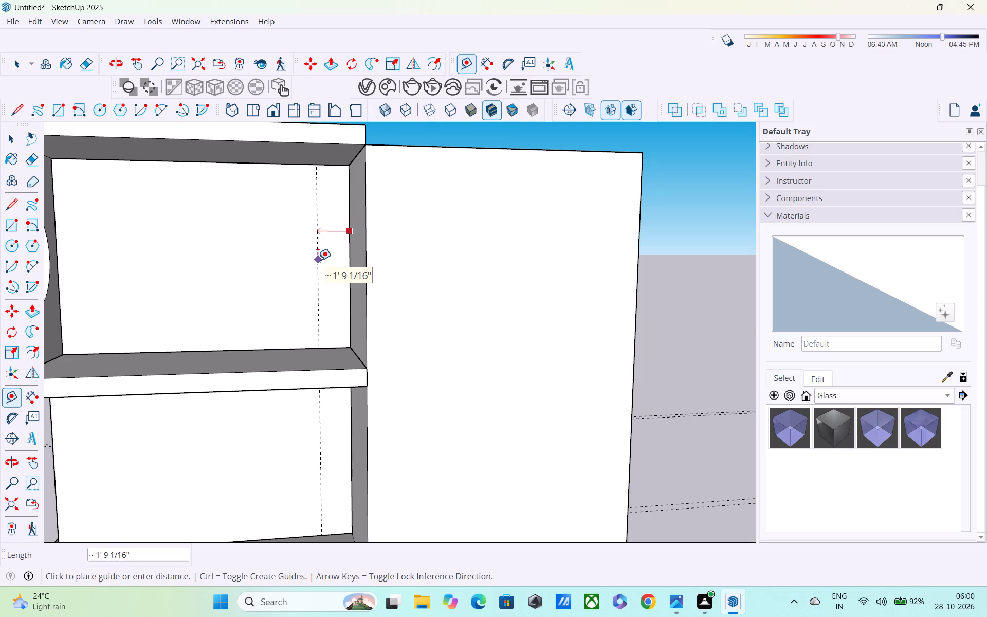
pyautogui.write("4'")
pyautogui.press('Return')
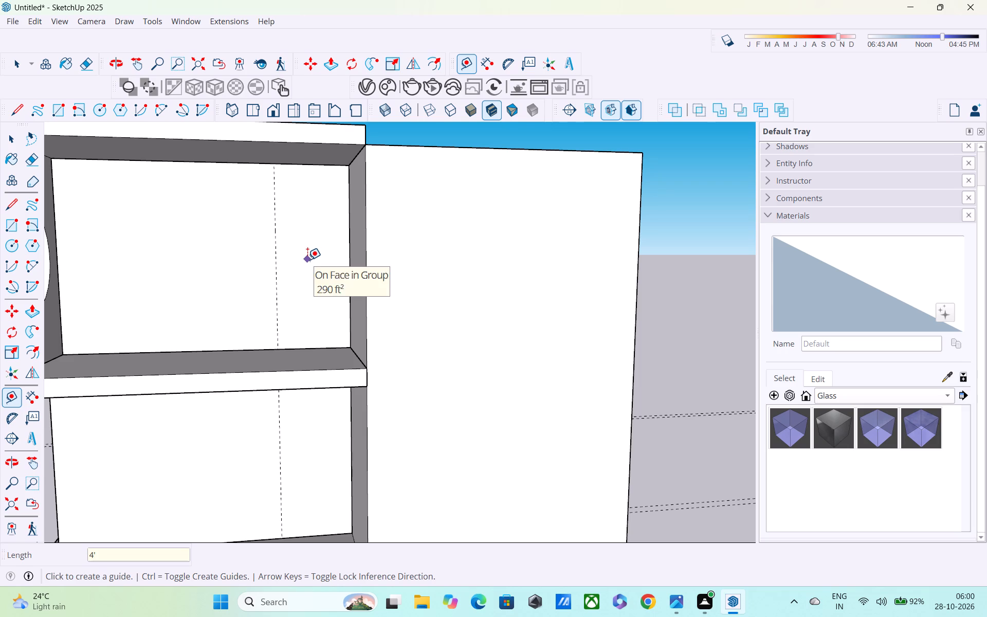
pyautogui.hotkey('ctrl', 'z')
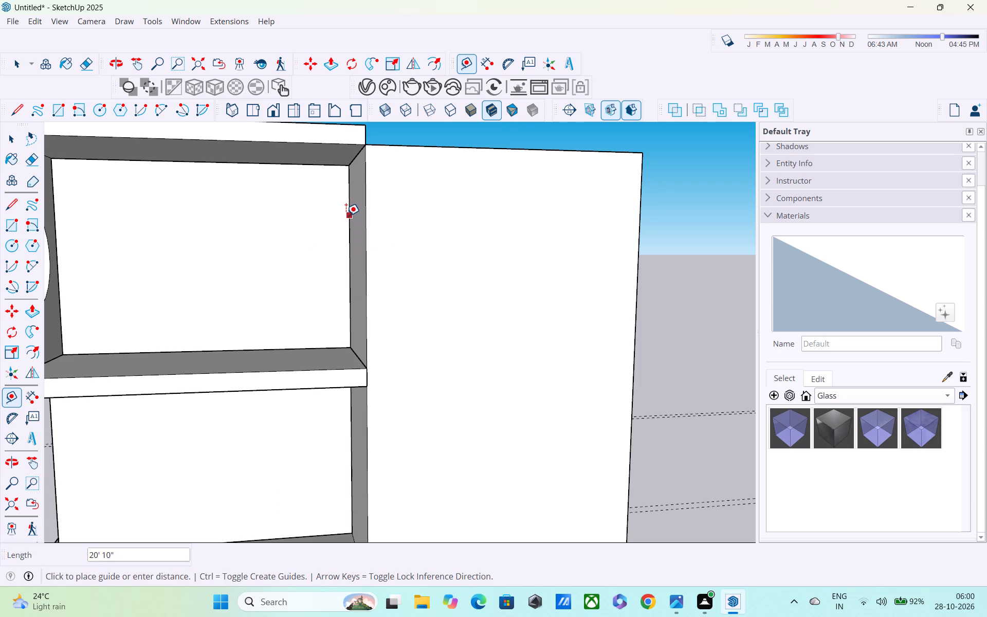
# Place vertical guides on the balcony's rear wall, one 1' from the tall room's corner and another 4' beyond it.
pyautogui.click(346, 215)
pyautogui.write("1'")
pyautogui.press('Return')
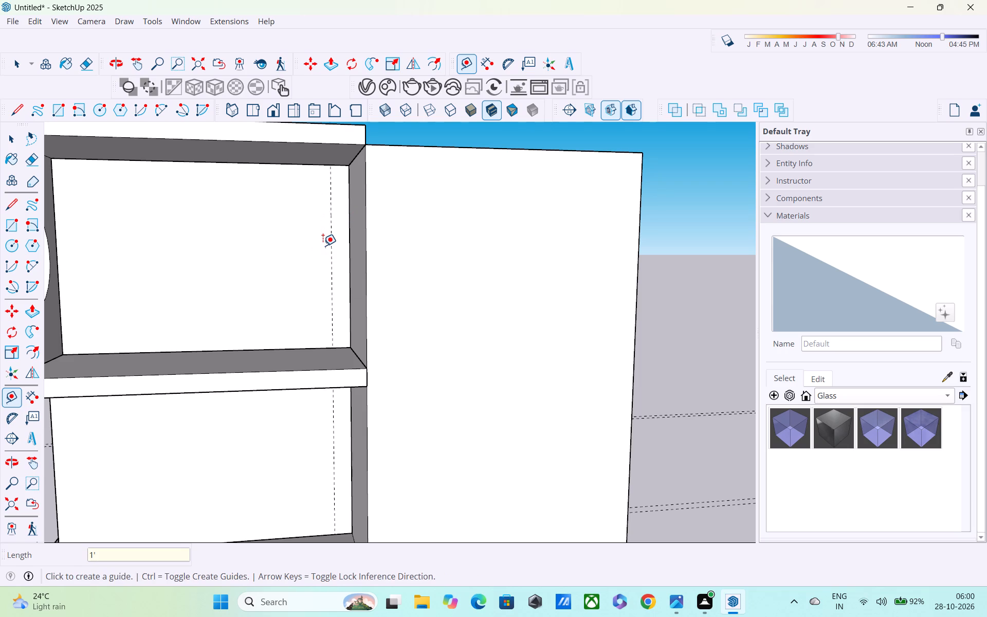
pyautogui.click(333, 234)
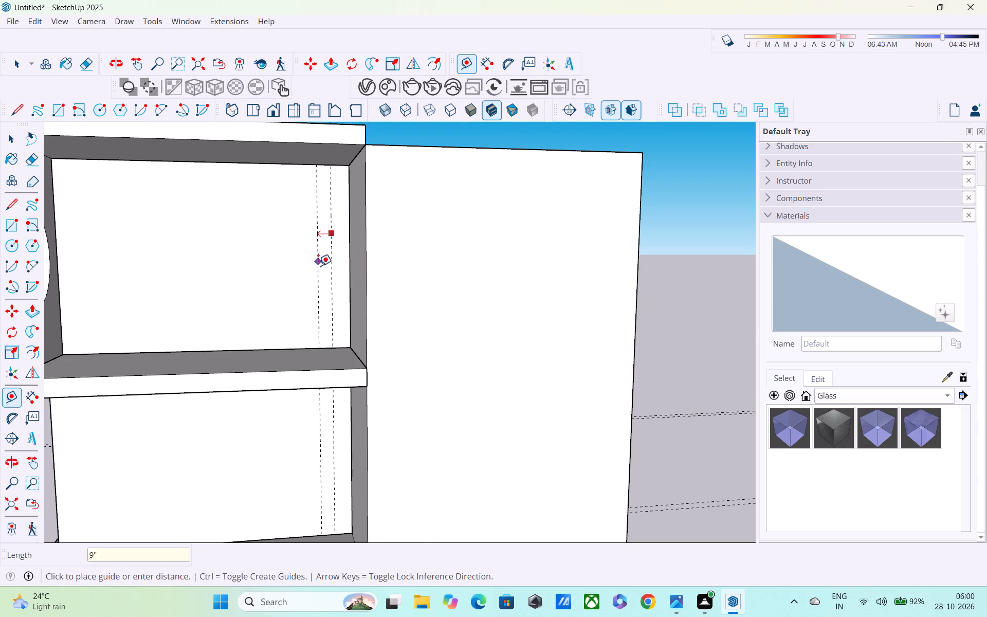
pyautogui.write("4'")
pyautogui.press('Return')
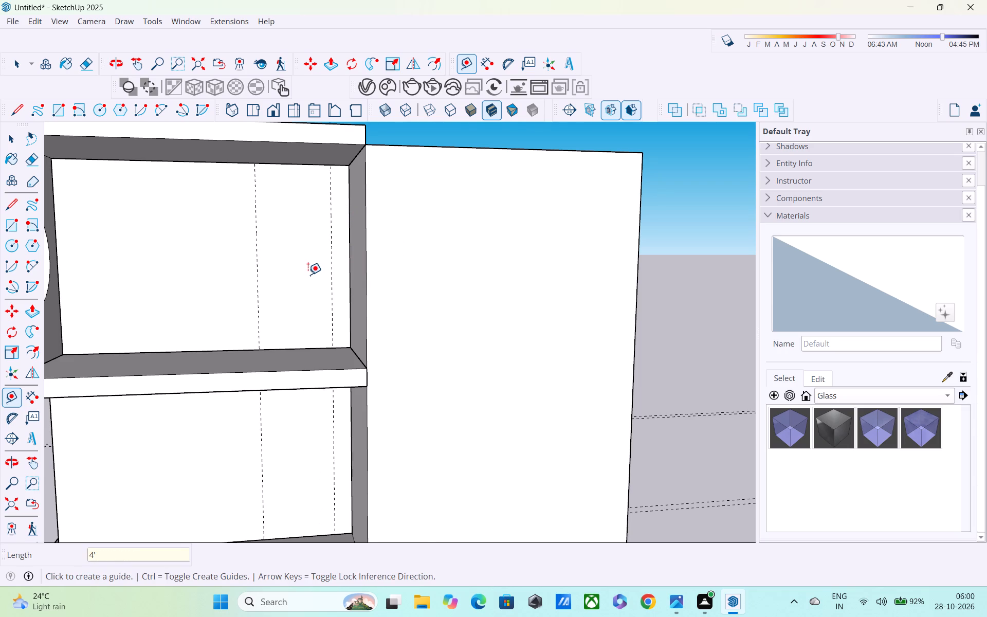
# Start a horizontal guide above the bottom edge of the upper balcony's rear wall.
pyautogui.click(305, 350)
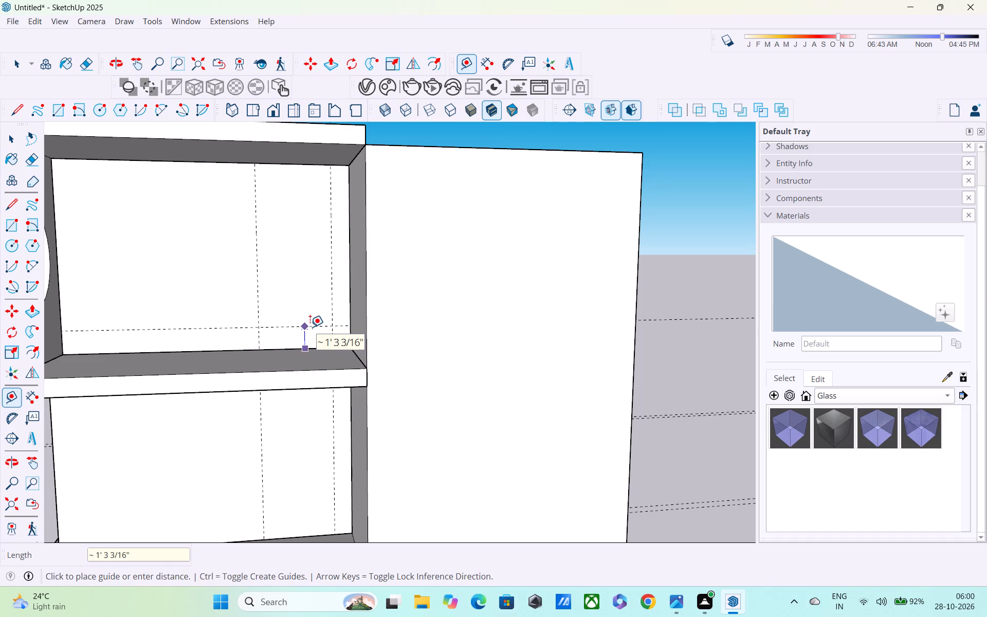
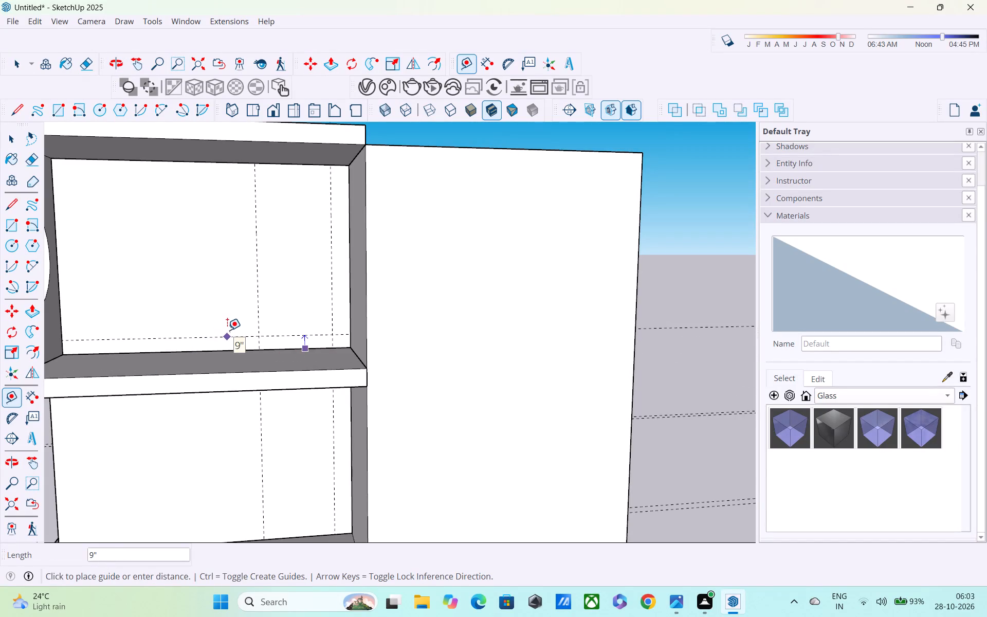
# Place horizontal guides on the upper balcony's rear wall, one 6" above its bottom edge and another 7' above that guide.
pyautogui.write('6"')
pyautogui.press('Return')
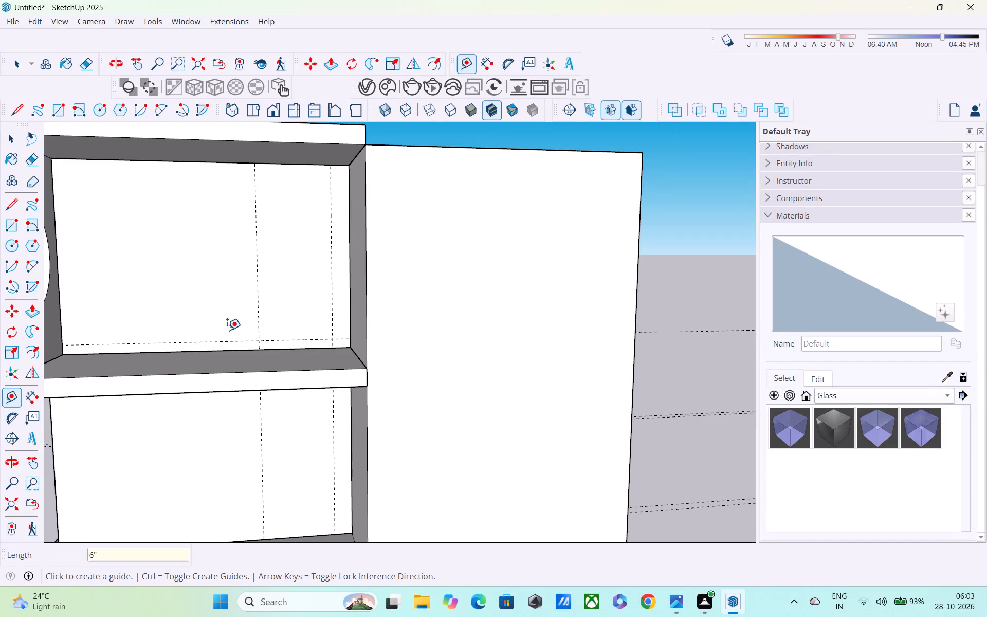
pyautogui.moveTo(232, 332); pyautogui.dragTo(226, 366, button='middle')
pyautogui.scroll(4, 253, 332)
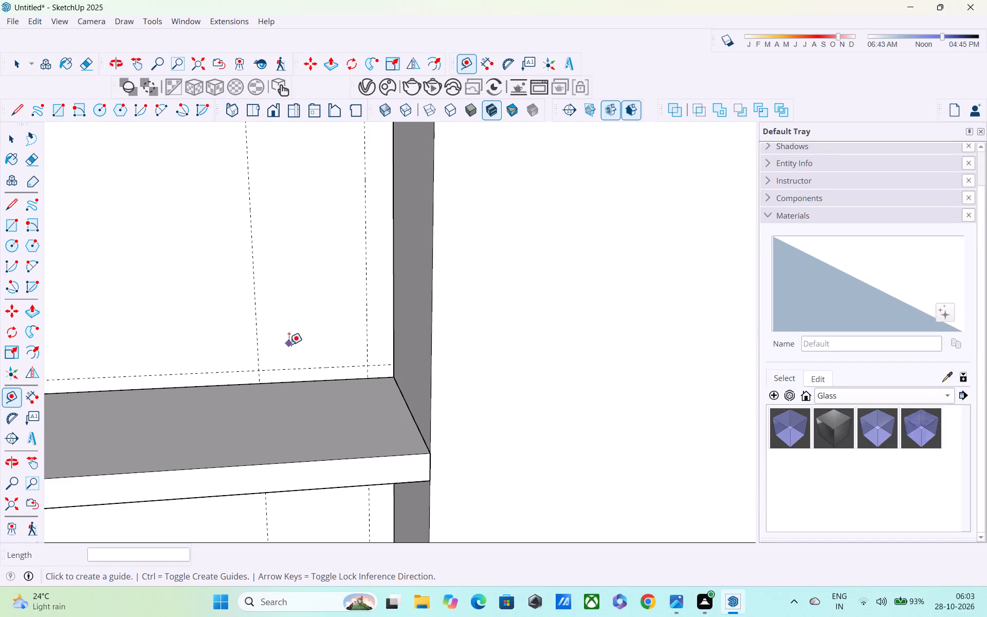
pyautogui.click(307, 370)
pyautogui.keyDown('shift'); pyautogui.moveTo(309, 262); pyautogui.dragTo(317, 377, button='middle'); pyautogui.keyUp('shift')
pyautogui.moveTo(313, 362); pyautogui.dragTo(301, 252, button='middle')
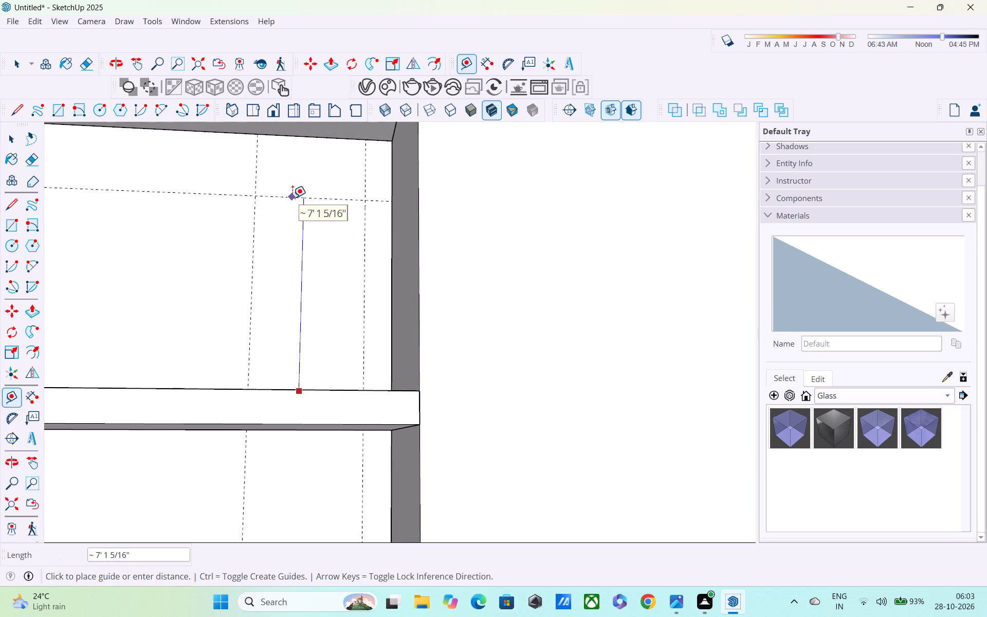
pyautogui.write("7'")
pyautogui.press('Return')
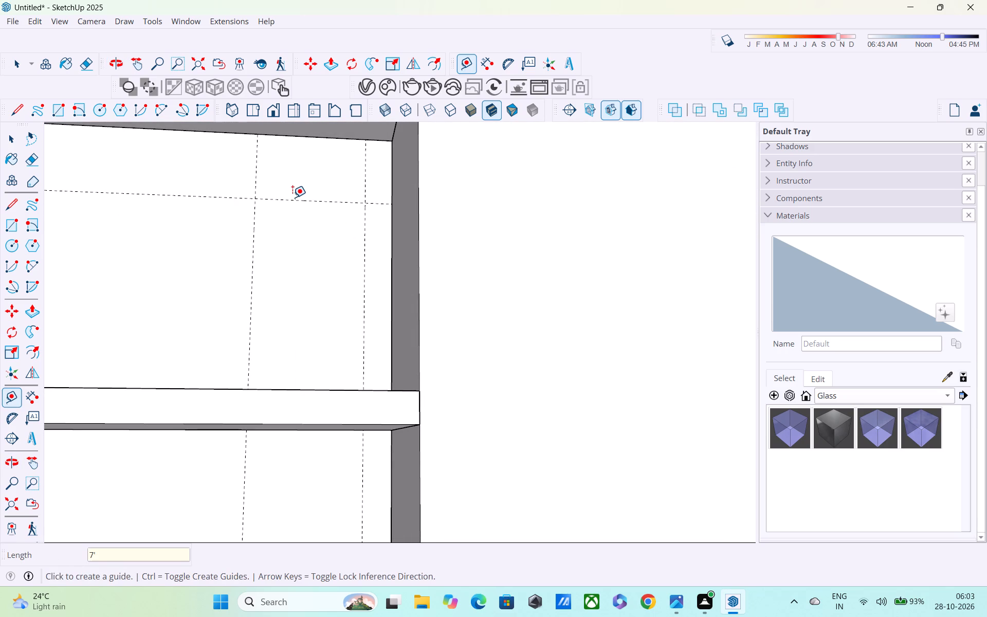
# Open the upper wall group and draw a 4' by 7' rectangle between the guides on the balcony's rear wall.
pyautogui.press('r')
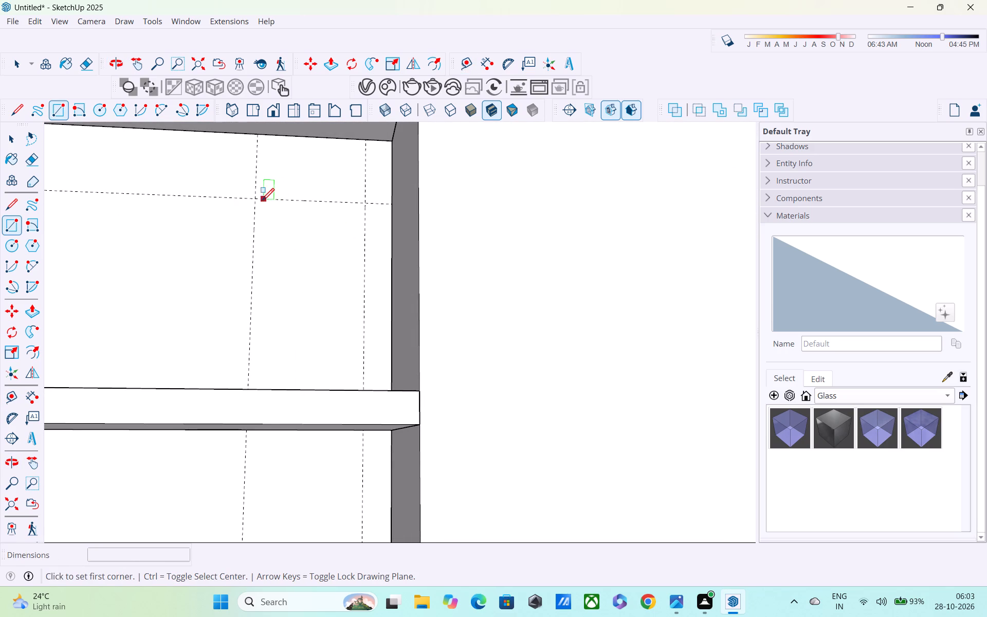
pyautogui.press('space')
pyautogui.press('space')
pyautogui.tripleClick(268, 228)
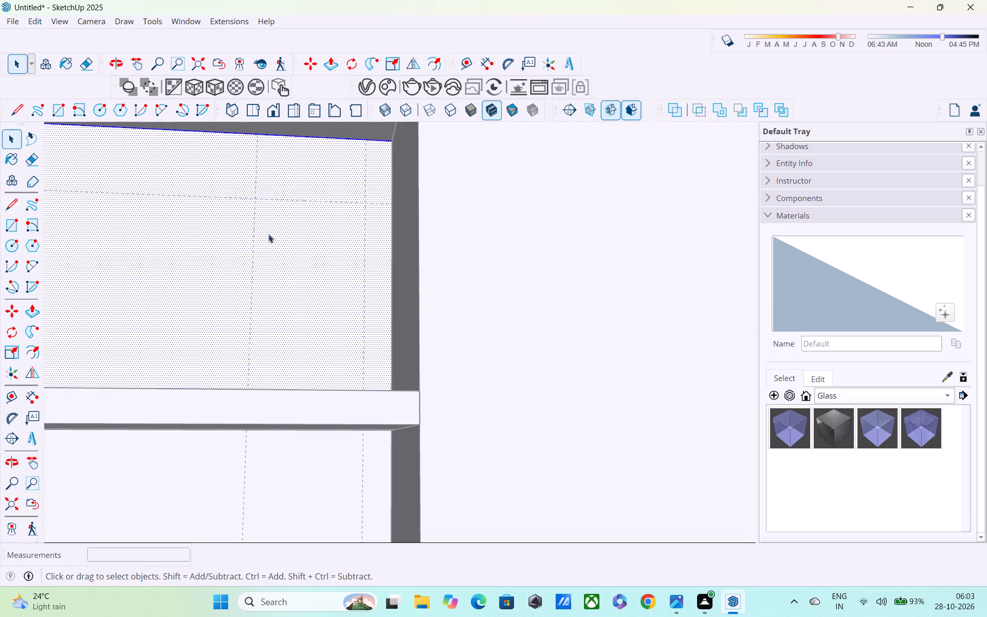
pyautogui.scroll(-6, 208, 312)
pyautogui.scroll(1, 208, 312)
pyautogui.scroll(-6, 208, 312)
pyautogui.click(665, 204)
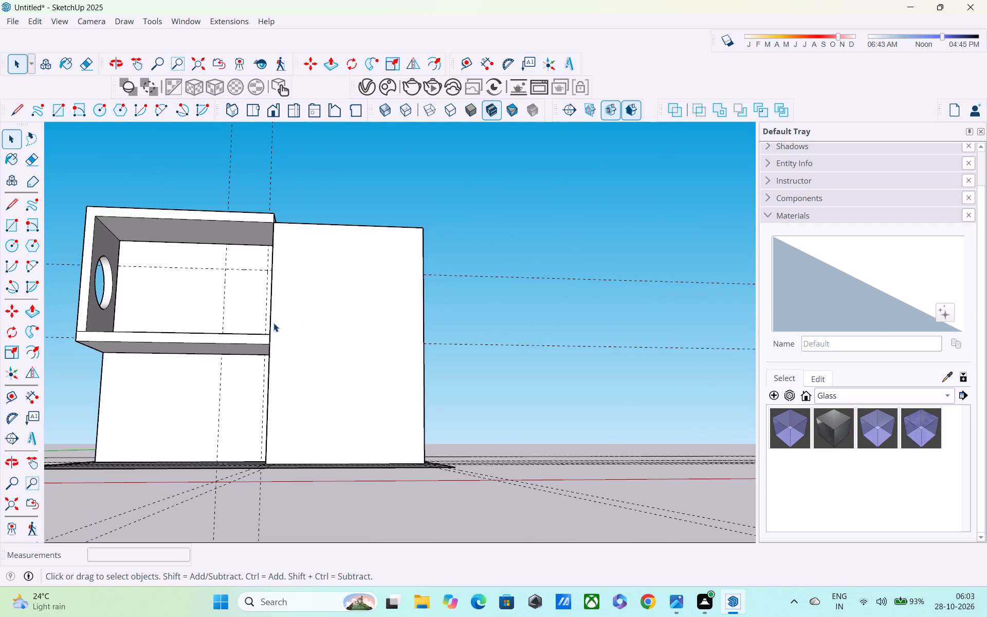
pyautogui.doubleClick(238, 295)
pyautogui.press('r')
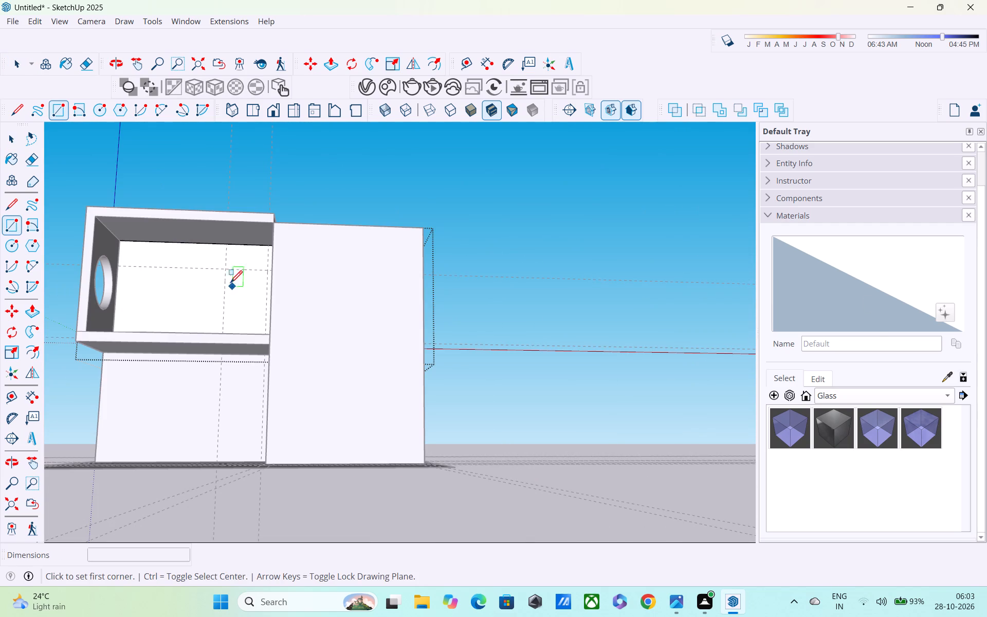
pyautogui.click(224, 269)
pyautogui.moveTo(262, 343); pyautogui.dragTo(309, 396, button='middle')
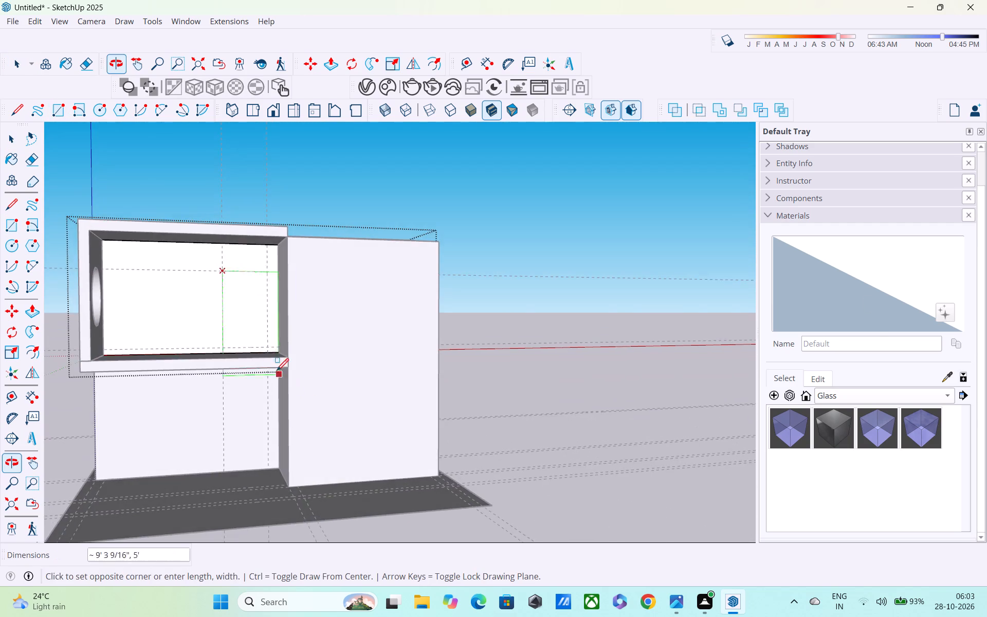
pyautogui.scroll(10, 262, 355)
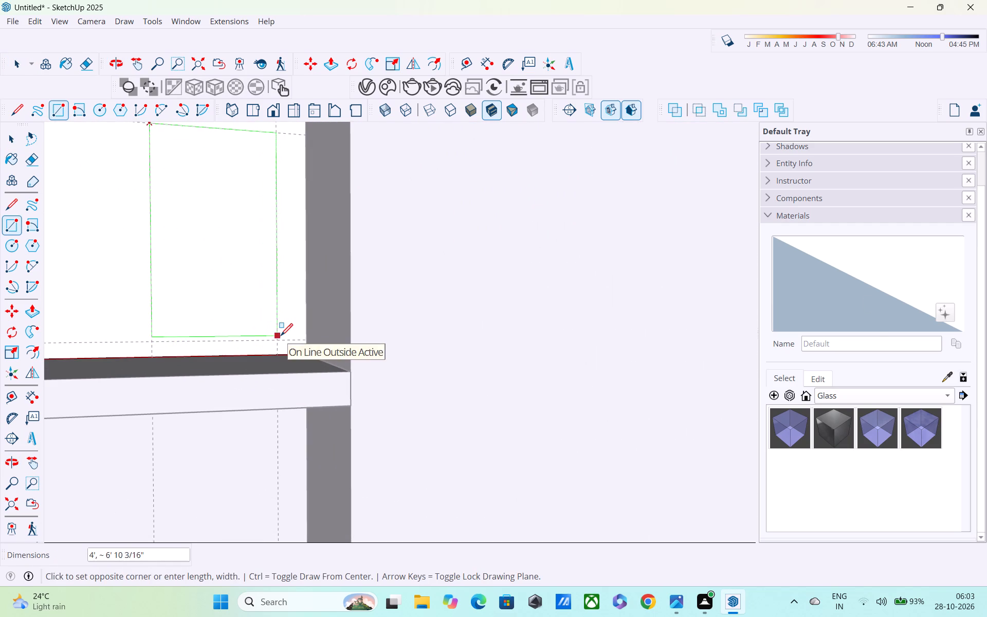
pyautogui.click(280, 339)
# Offset the rectangle 4" inward to outline a frame.
pyautogui.scroll(-5, 278, 342)
pyautogui.moveTo(278, 342); pyautogui.dragTo(247, 341, button='middle')
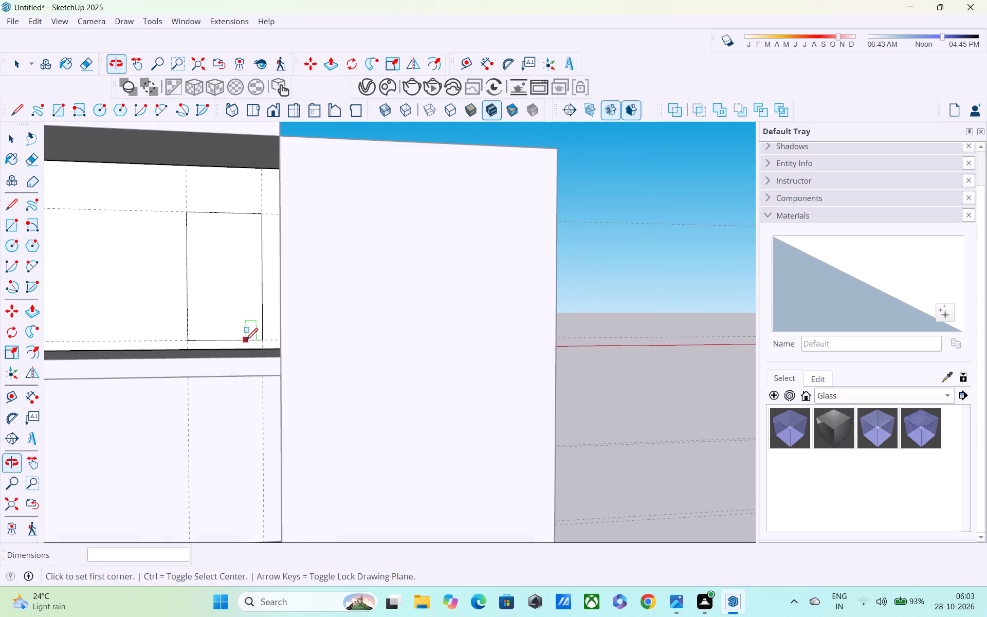
pyautogui.press('f')
pyautogui.click(212, 320)
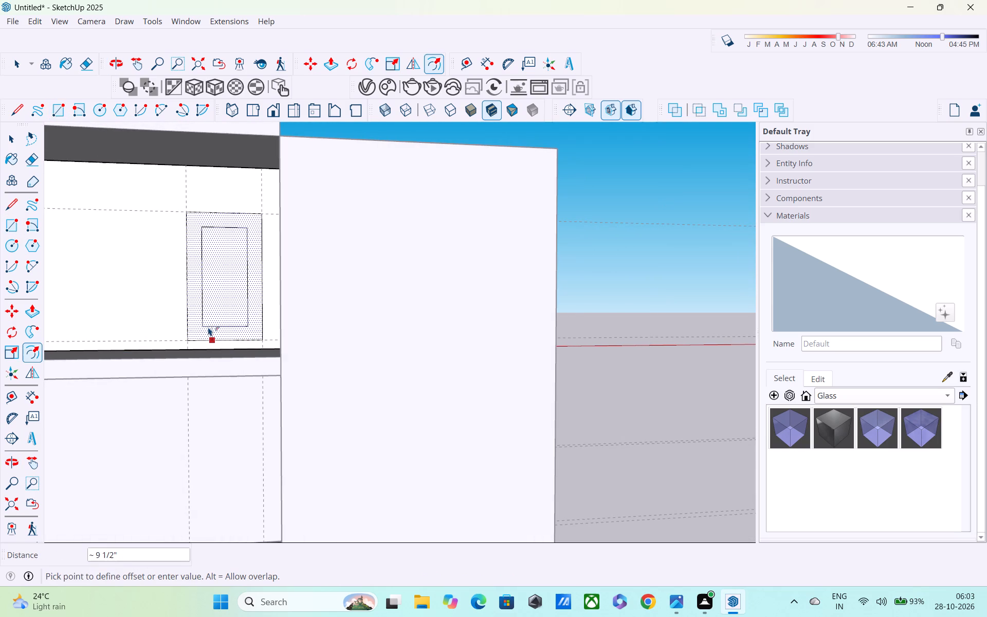
pyautogui.write('4"')
pyautogui.press('Return')
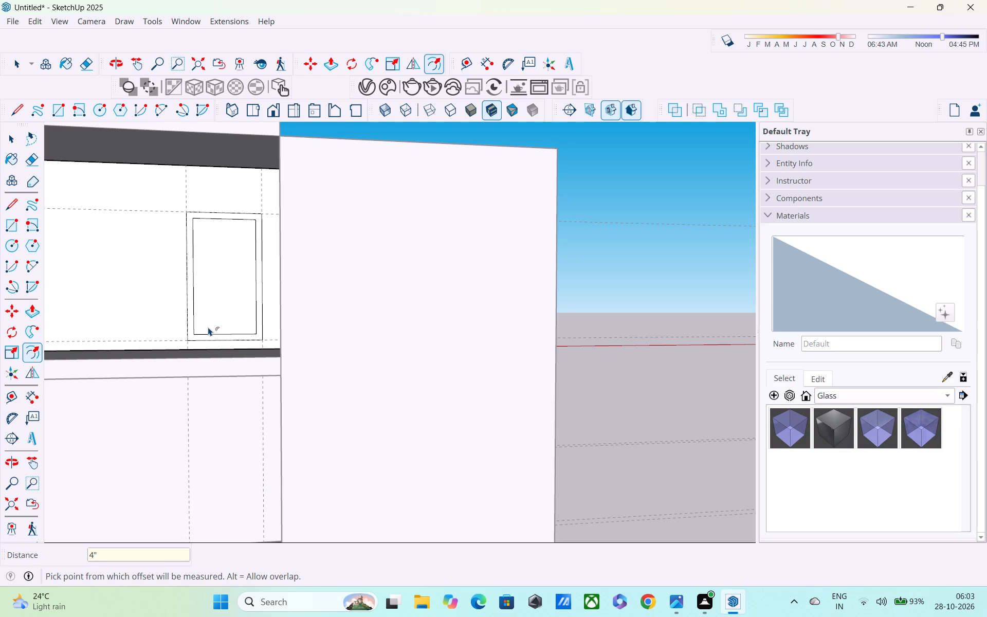
# Pull the border face between the two rectangles 2" out from the wall to form a raised frame.
pyautogui.moveTo(204, 252); pyautogui.dragTo(49, 259, button='middle')
pyautogui.moveTo(144, 294); pyautogui.dragTo(276, 282, button='middle')
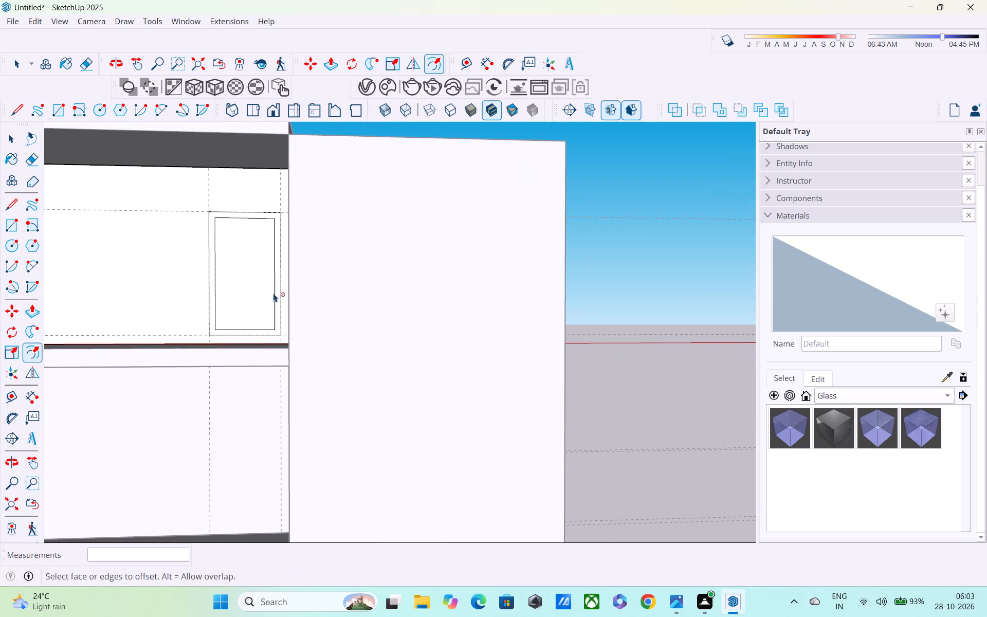
pyautogui.press('space')
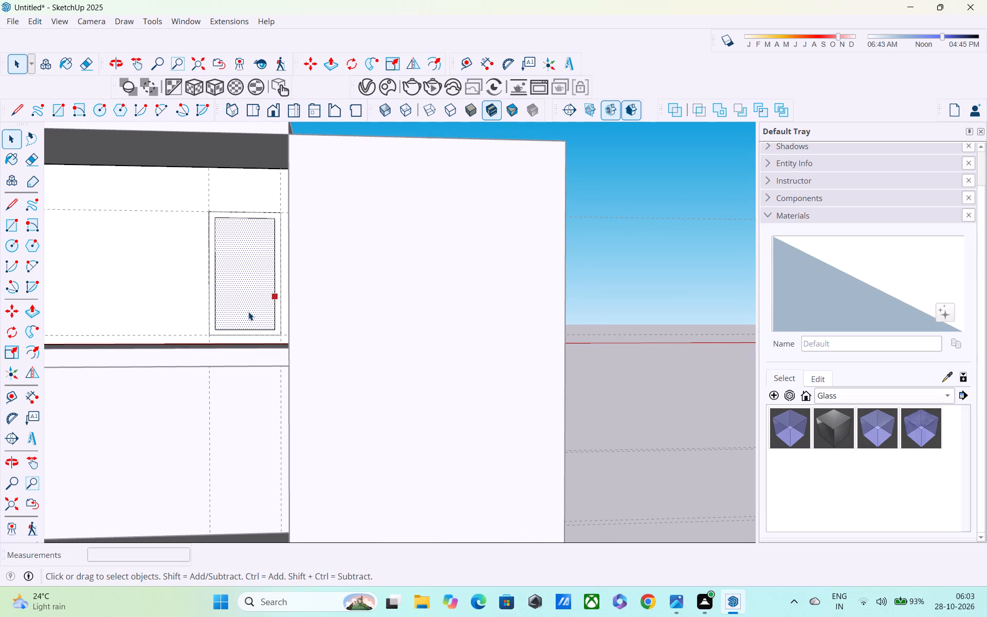
pyautogui.scroll(4, 217, 313)
pyautogui.press('space')
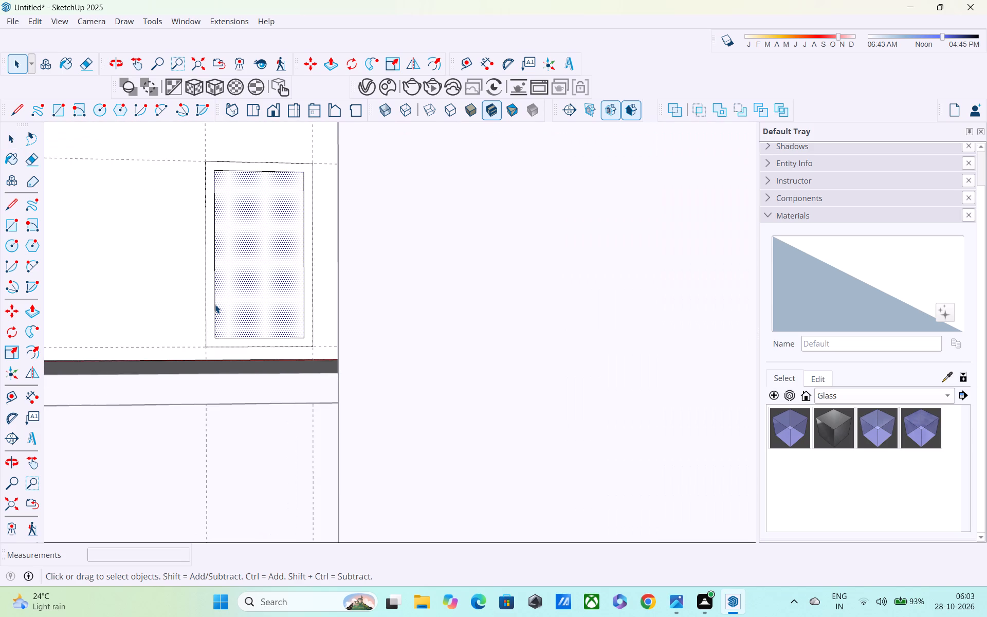
pyautogui.press('p')
pyautogui.press('space')
pyautogui.press('space')
pyautogui.click(208, 331)
pyautogui.click(210, 338)
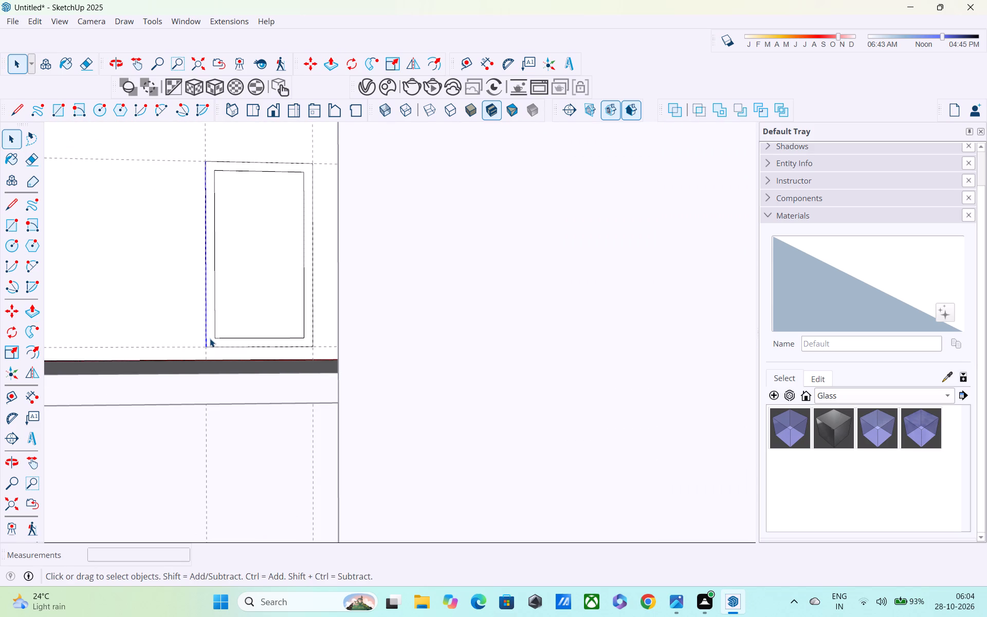
pyautogui.press('p')
pyautogui.click(211, 327)
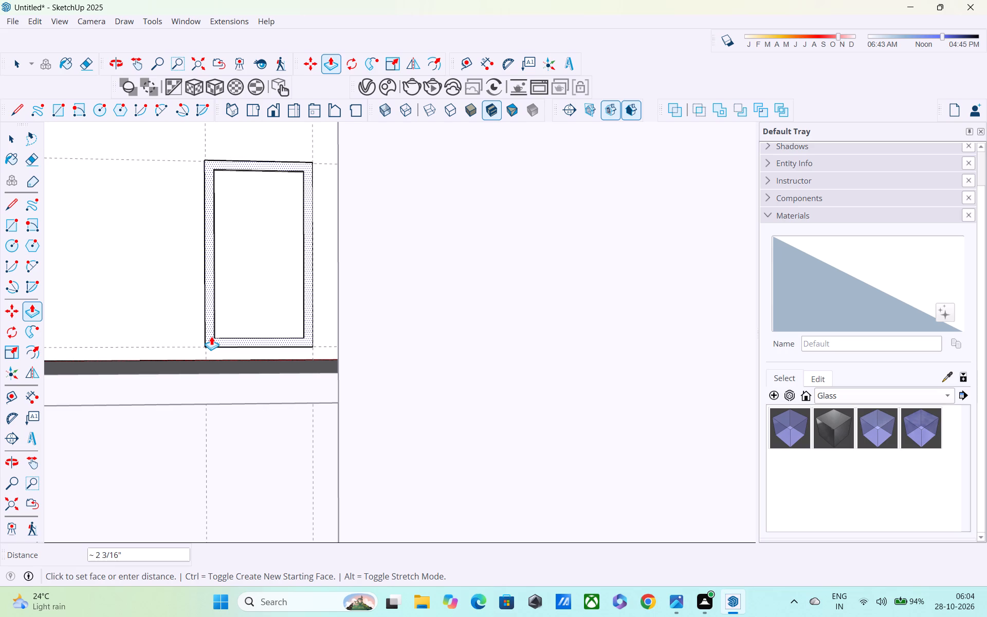
pyautogui.write('2"')
pyautogui.press('Return')
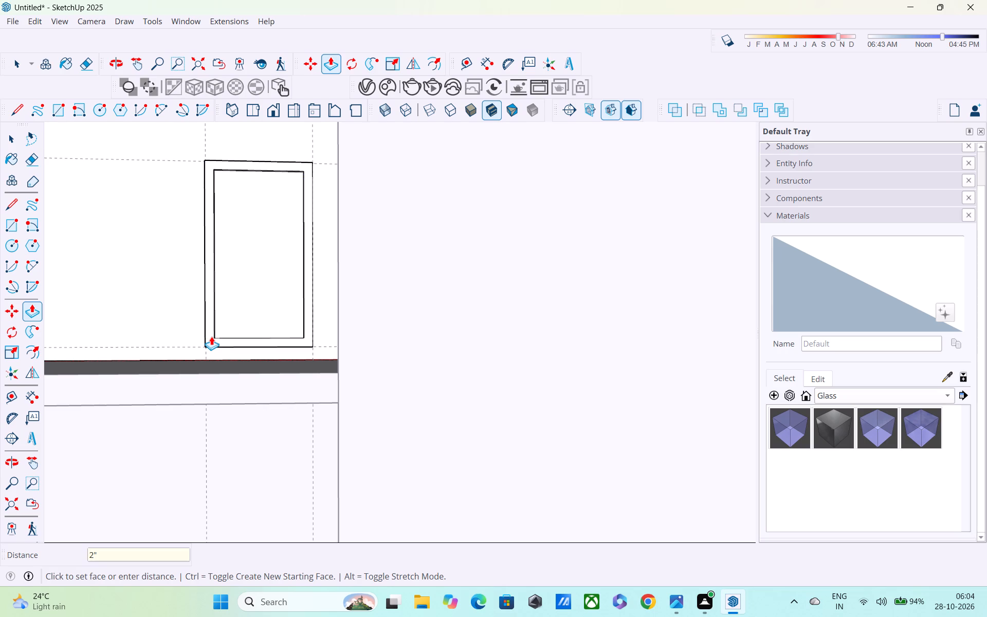
# Examine the raised frame and its recessed panel on the balcony's rear wall from several angles.
pyautogui.moveTo(226, 332); pyautogui.dragTo(133, 343, button='middle')
pyautogui.moveTo(147, 337); pyautogui.dragTo(215, 312, button='middle')
pyautogui.keyDown('shift'); pyautogui.moveTo(212, 349); pyautogui.dragTo(635, 308, button='middle'); pyautogui.keyUp('shift')
pyautogui.scroll(1, 319, 331)
pyautogui.moveTo(319, 331); pyautogui.dragTo(280, 325, button='middle')
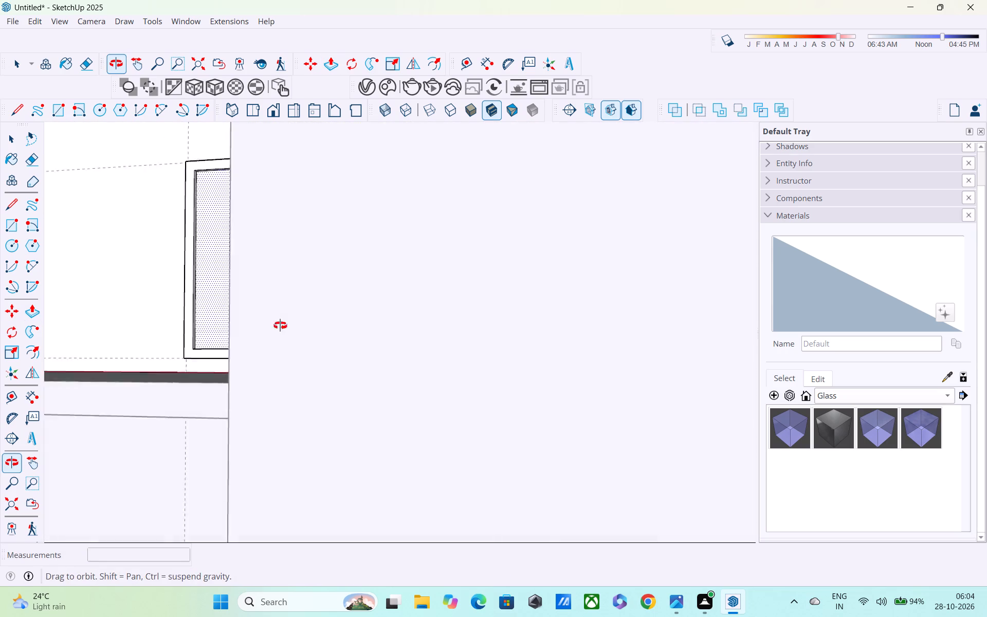
pyautogui.moveTo(280, 325); pyautogui.dragTo(303, 314, button='middle')
pyautogui.keyDown('shift'); pyautogui.moveTo(300, 262); pyautogui.dragTo(322, 333, button='middle'); pyautogui.keyUp('shift')
pyautogui.moveTo(328, 304); pyautogui.dragTo(321, 330, button='middle')
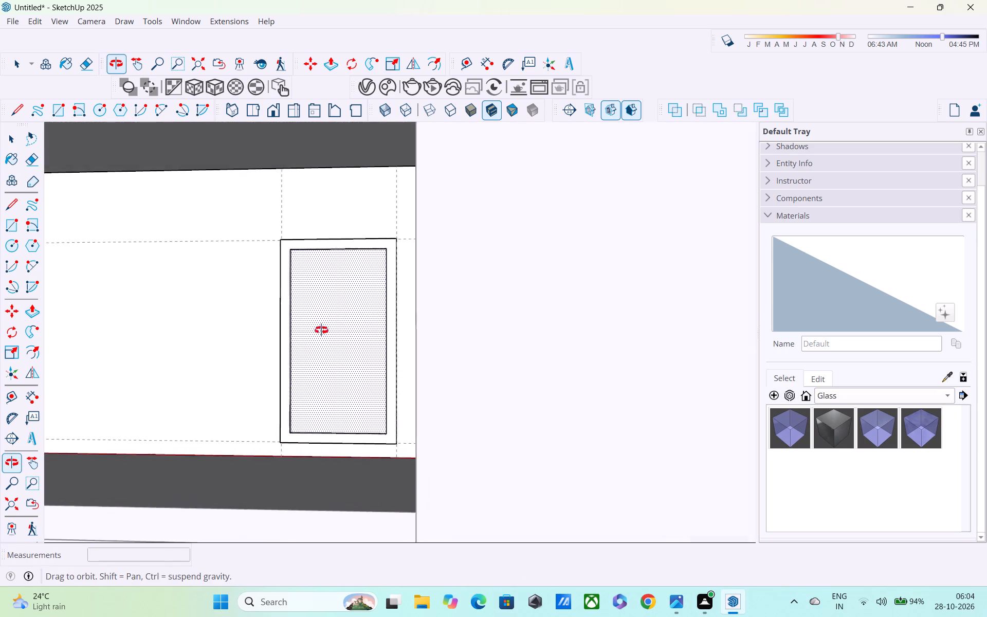
pyautogui.moveTo(321, 330); pyautogui.dragTo(303, 335, button='middle')
pyautogui.scroll(8, 279, 313)
pyautogui.moveTo(277, 313); pyautogui.dragTo(277, 296, button='middle')
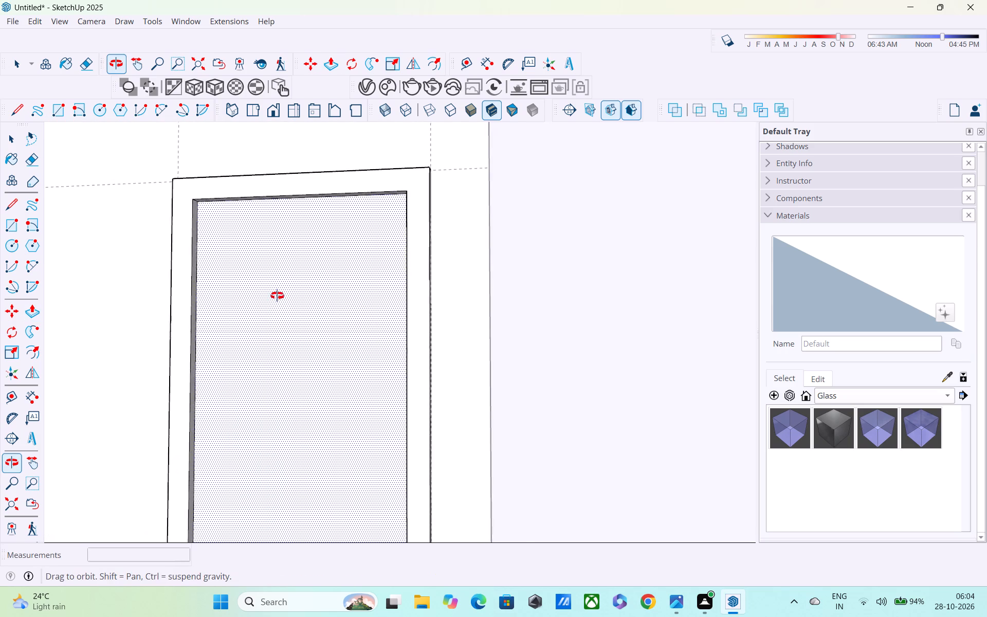
pyautogui.moveTo(277, 296); pyautogui.dragTo(317, 136, button='middle')
pyautogui.keyDown('shift'); pyautogui.scroll(1, 317, 136); pyautogui.keyUp('shift')
pyautogui.moveTo(293, 230); pyautogui.dragTo(290, 241, button='middle')
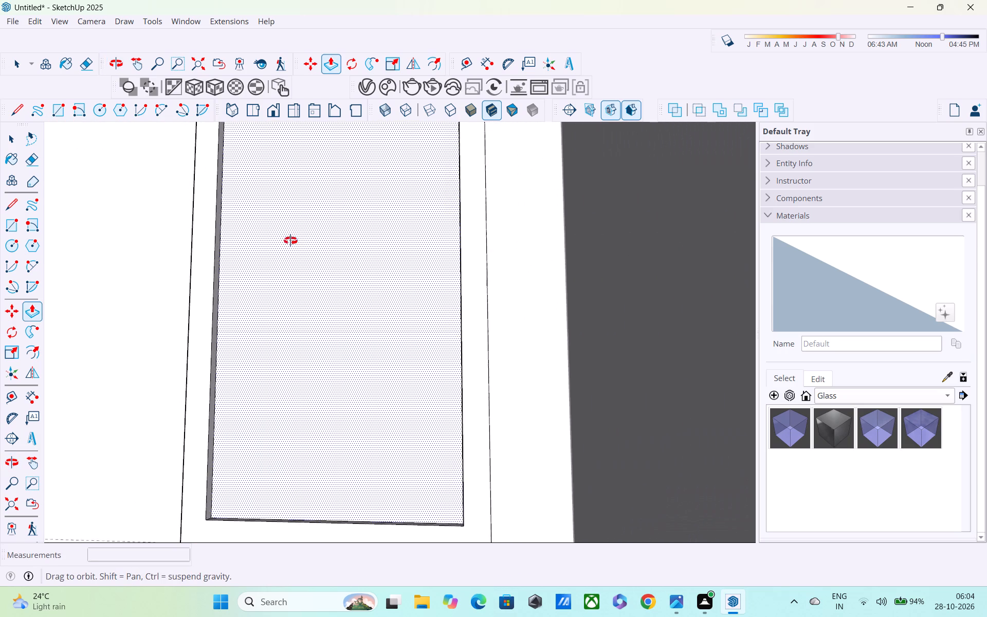
pyautogui.moveTo(290, 241); pyautogui.dragTo(297, 280, button='middle')
pyautogui.keyDown('shift'); pyautogui.scroll(-7, 297, 280); pyautogui.keyUp('shift')
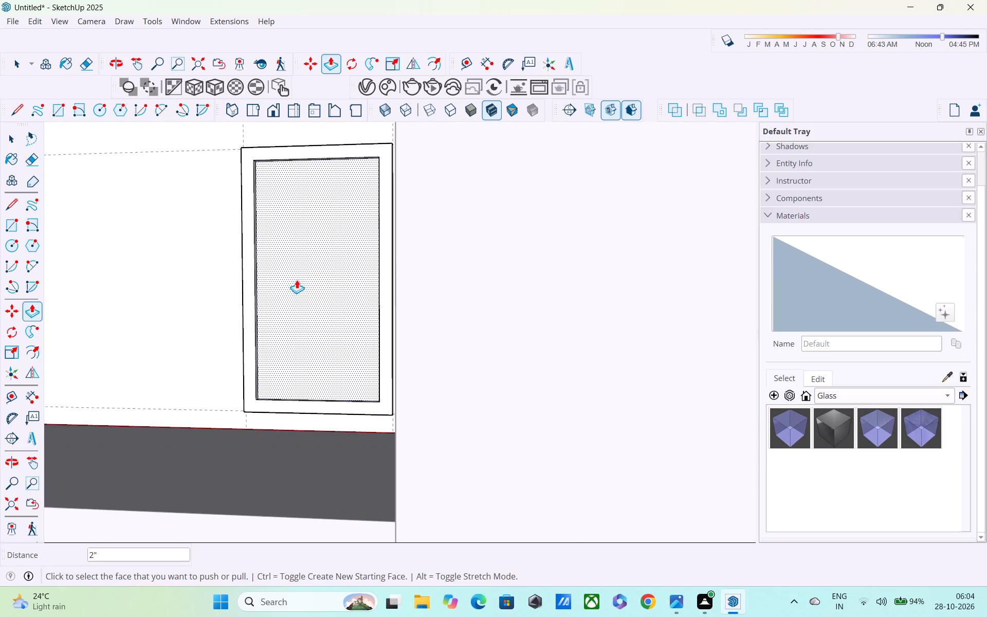
pyautogui.moveTo(297, 280); pyautogui.dragTo(343, 215, button='middle')
pyautogui.scroll(1, 316, 229)
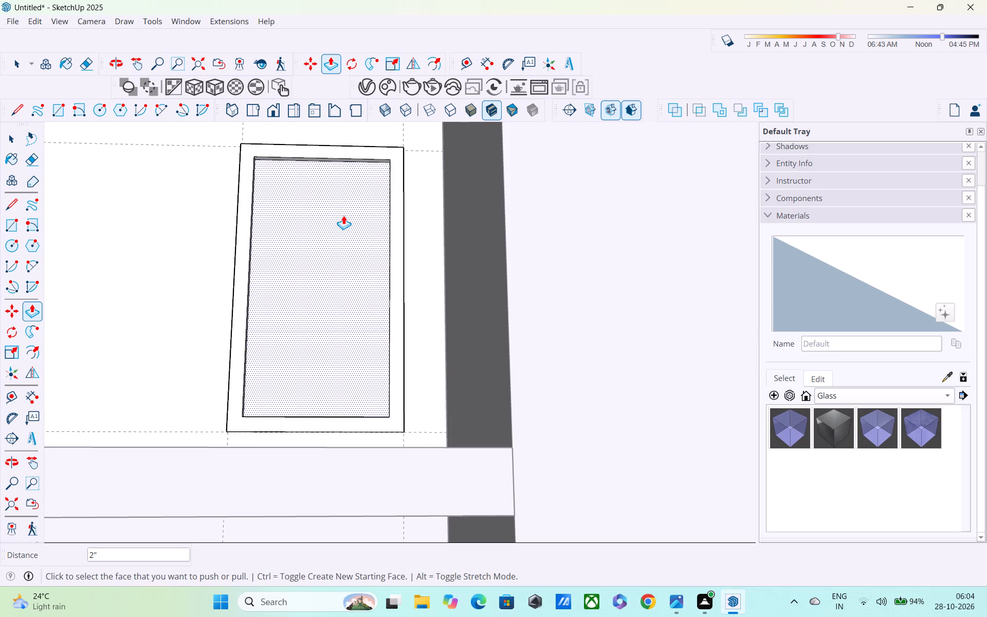
# Draw a 6' 4" vertical line on the recessed panel from the midpoint of its top edge to that of its bottom edge.
pyautogui.press('l')
pyautogui.scroll(4, 324, 164)
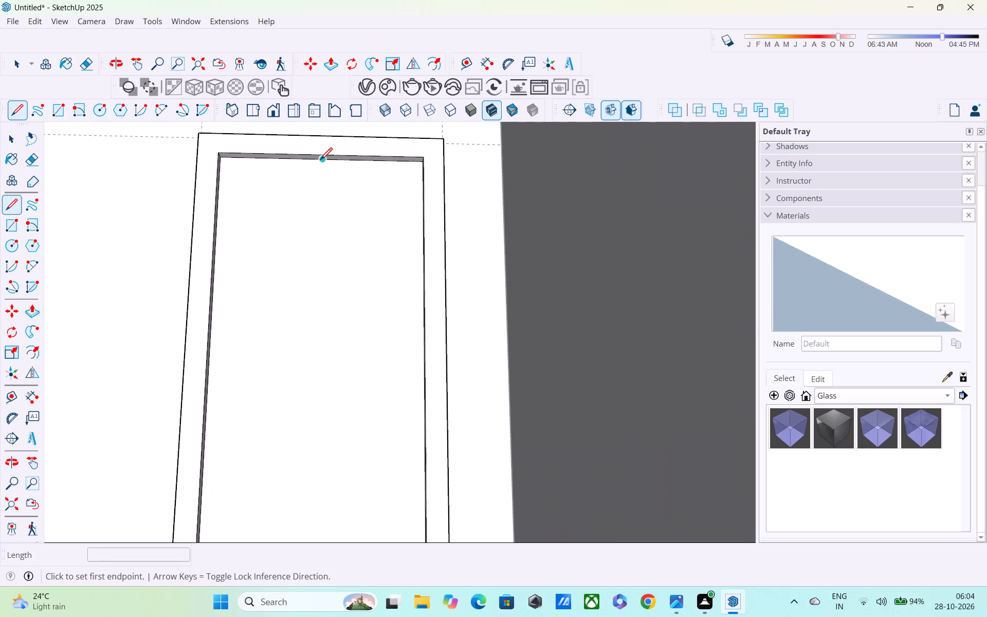
pyautogui.click(320, 161)
pyautogui.keyDown('shift'); pyautogui.moveTo(332, 369); pyautogui.dragTo(327, 162, button='middle'); pyautogui.keyUp('shift')
pyautogui.moveTo(325, 194); pyautogui.dragTo(326, 320, button='middle')
pyautogui.scroll(4, 326, 320)
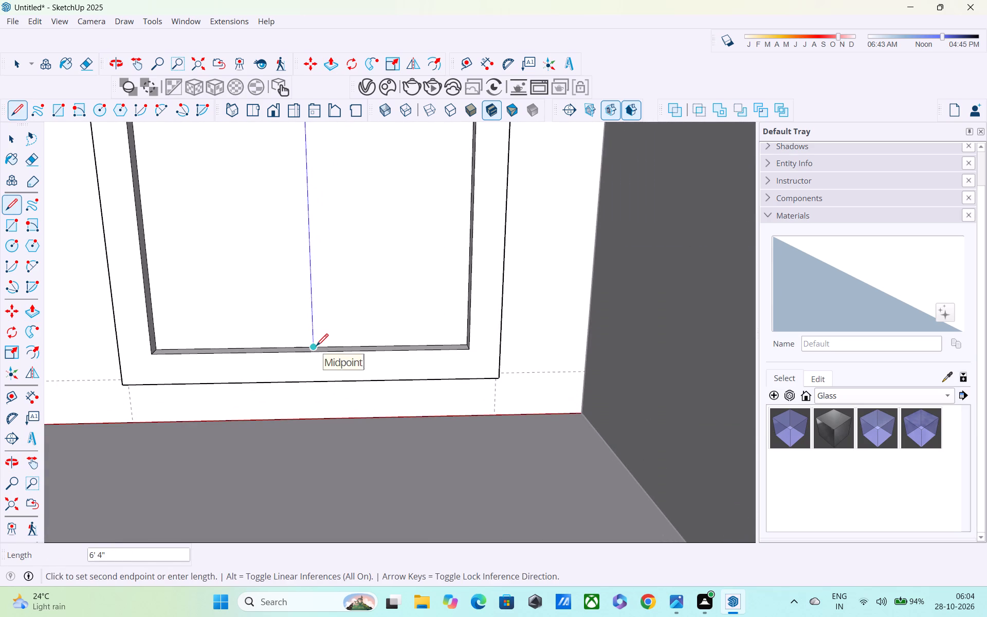
pyautogui.click(316, 347)
pyautogui.press('Escape')
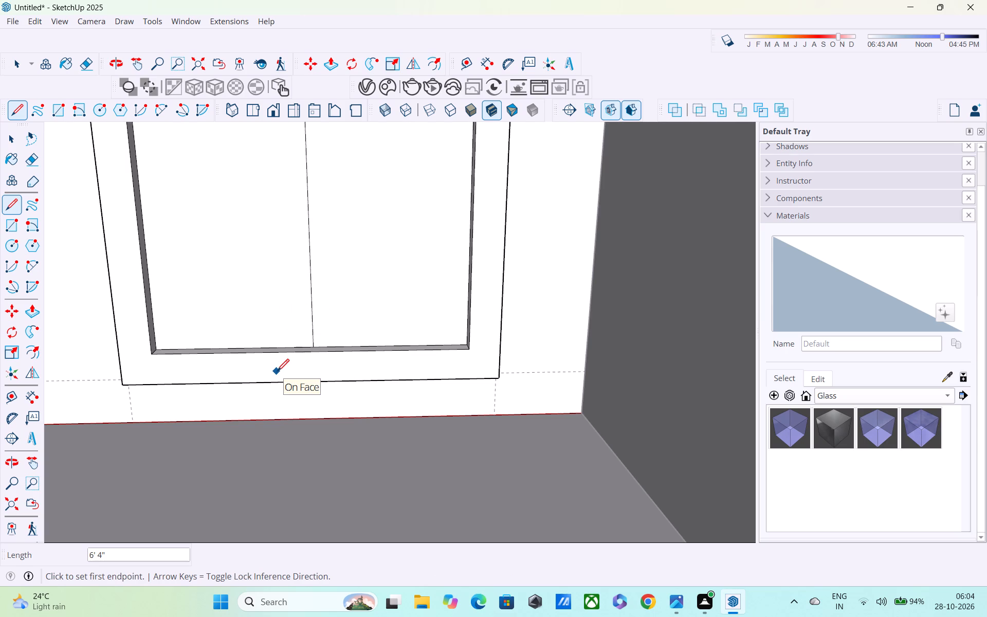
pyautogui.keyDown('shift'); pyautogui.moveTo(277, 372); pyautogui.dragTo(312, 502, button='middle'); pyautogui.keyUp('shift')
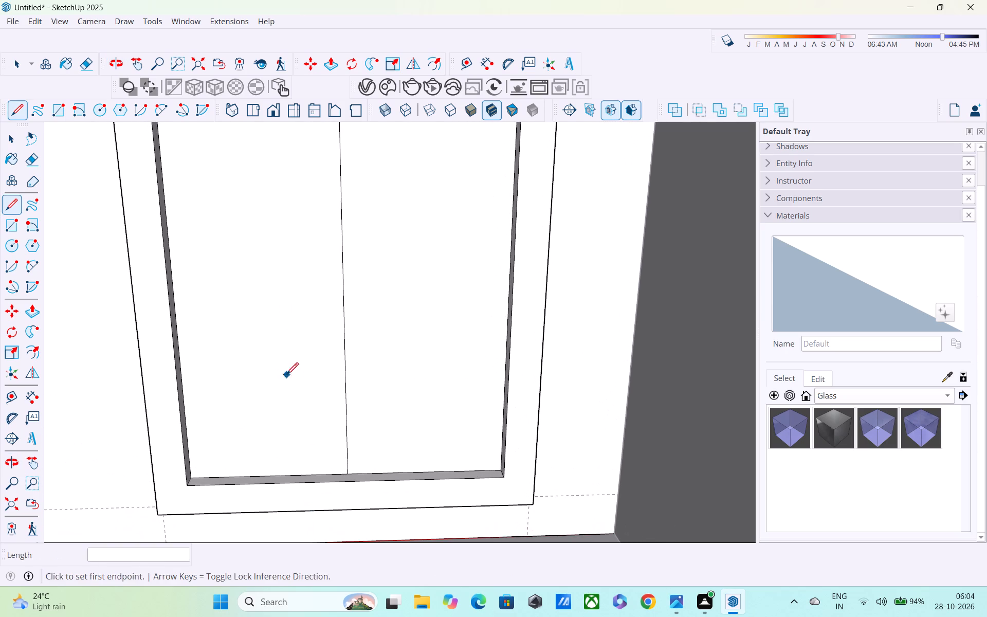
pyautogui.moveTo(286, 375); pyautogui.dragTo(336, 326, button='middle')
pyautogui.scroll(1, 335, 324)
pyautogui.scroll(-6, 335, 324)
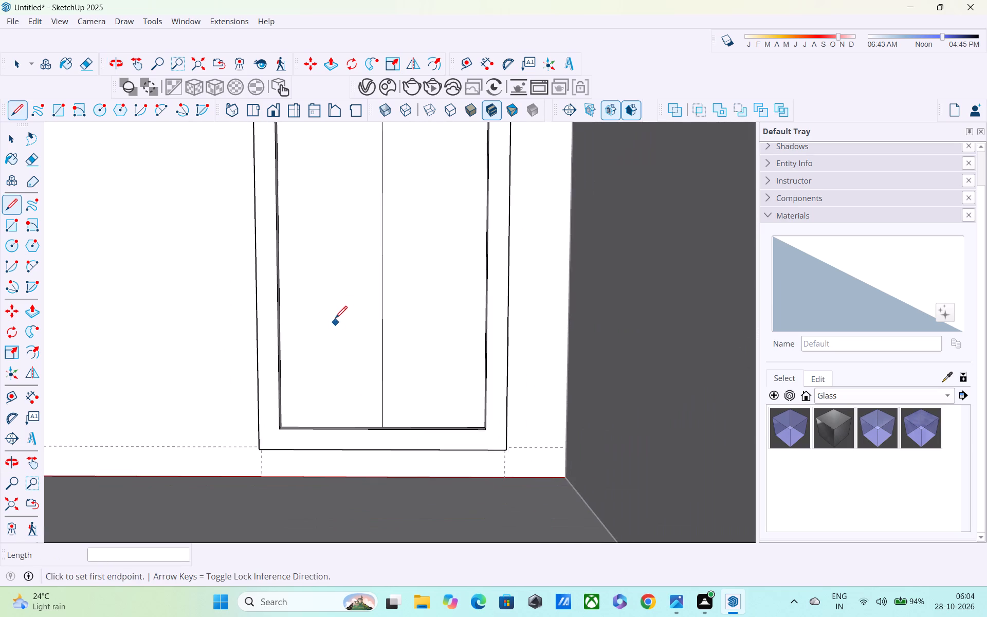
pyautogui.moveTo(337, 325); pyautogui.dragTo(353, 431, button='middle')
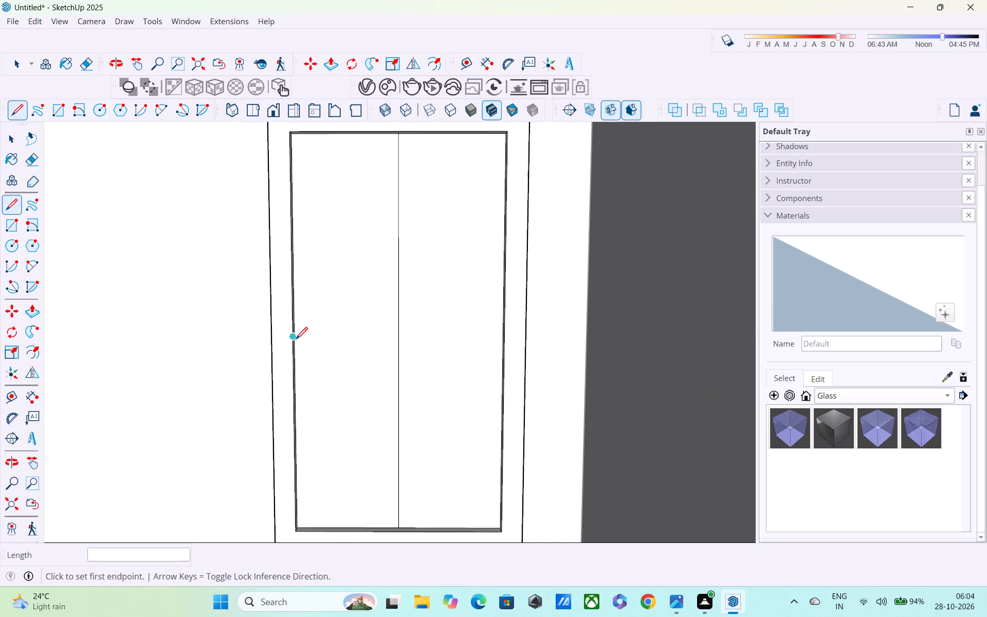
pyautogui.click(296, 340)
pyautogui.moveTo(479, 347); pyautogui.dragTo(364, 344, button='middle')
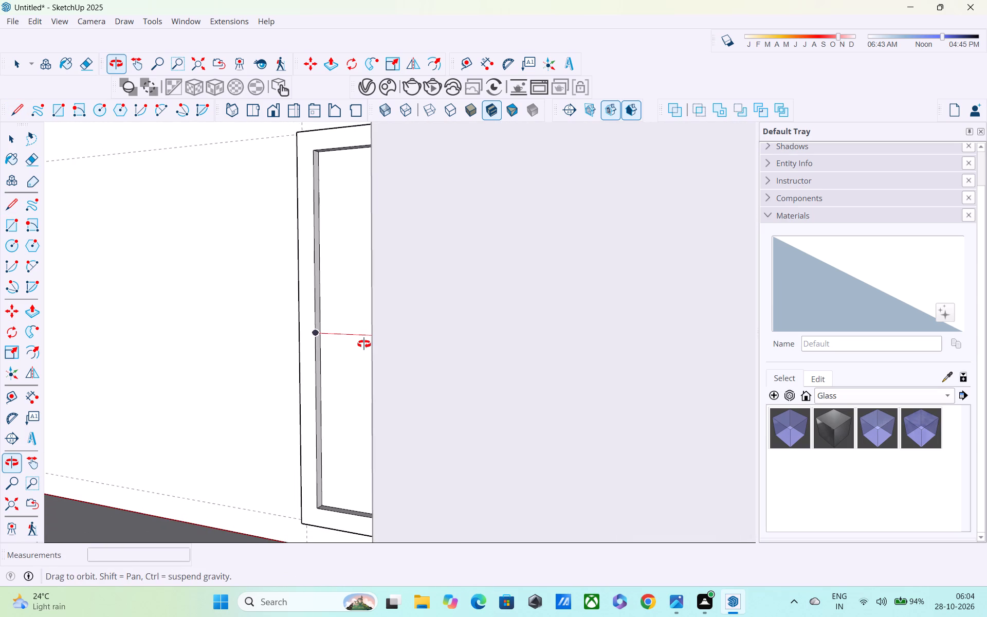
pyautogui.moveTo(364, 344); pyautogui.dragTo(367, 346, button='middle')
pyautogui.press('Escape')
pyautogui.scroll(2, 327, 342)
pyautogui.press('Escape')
# Draw a horizontal line across the recessed panel from the midpoint of one side edge to the opposite edge, dividing it into quarters.
pyautogui.scroll(3, 322, 332)
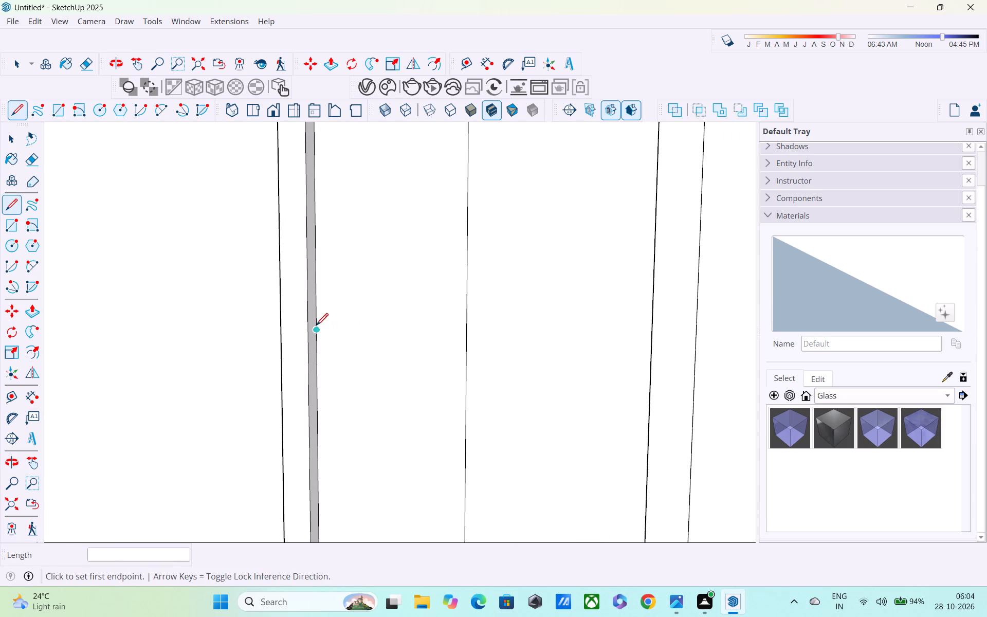
pyautogui.click(316, 332)
pyautogui.keyDown('shift'); pyautogui.moveTo(485, 364); pyautogui.dragTo(372, 306, button='middle'); pyautogui.keyUp('shift')
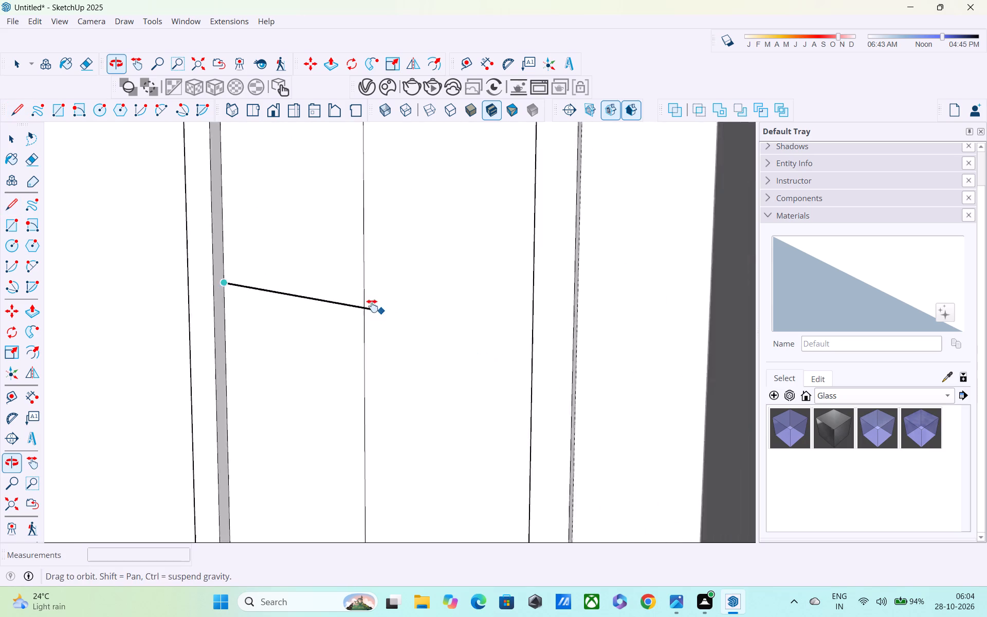
pyautogui.keyDown('shift'); pyautogui.moveTo(372, 306); pyautogui.dragTo(339, 286, button='middle'); pyautogui.keyUp('shift')
pyautogui.click(6, 498)
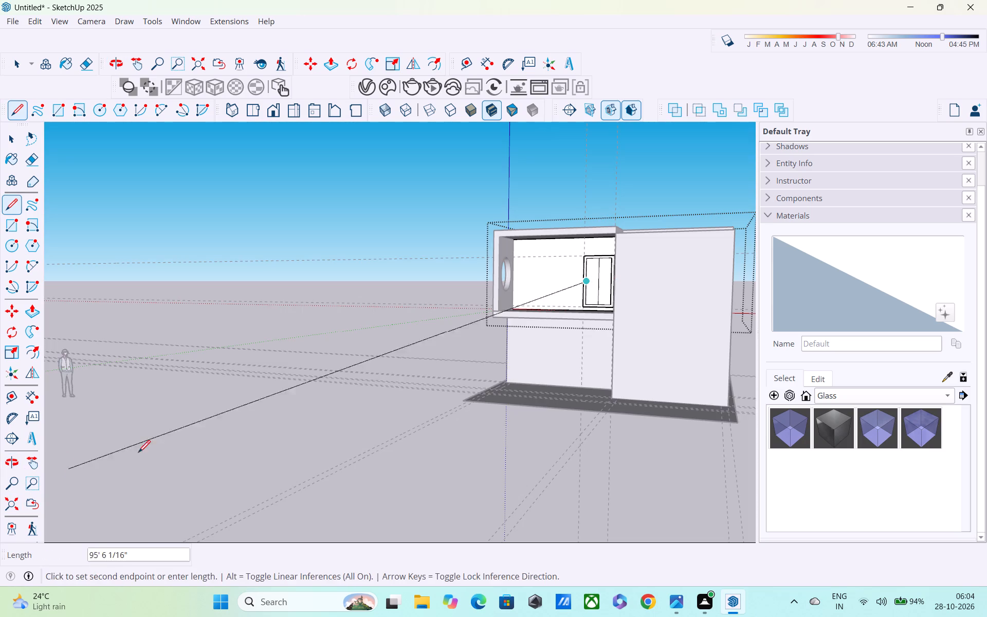
pyautogui.moveTo(553, 388); pyautogui.dragTo(247, 426, button='middle')
pyautogui.moveTo(192, 287); pyautogui.dragTo(439, 330, button='middle')
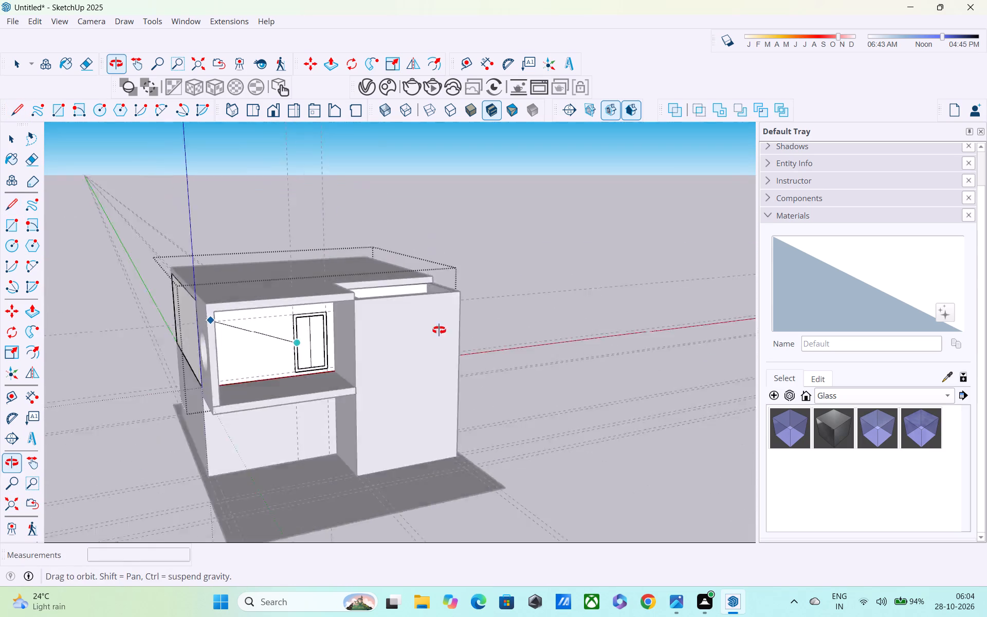
pyautogui.moveTo(439, 330); pyautogui.dragTo(513, 330, button='middle')
pyautogui.scroll(6, 389, 355)
pyautogui.scroll(14, 348, 346)
pyautogui.scroll(5, 306, 326)
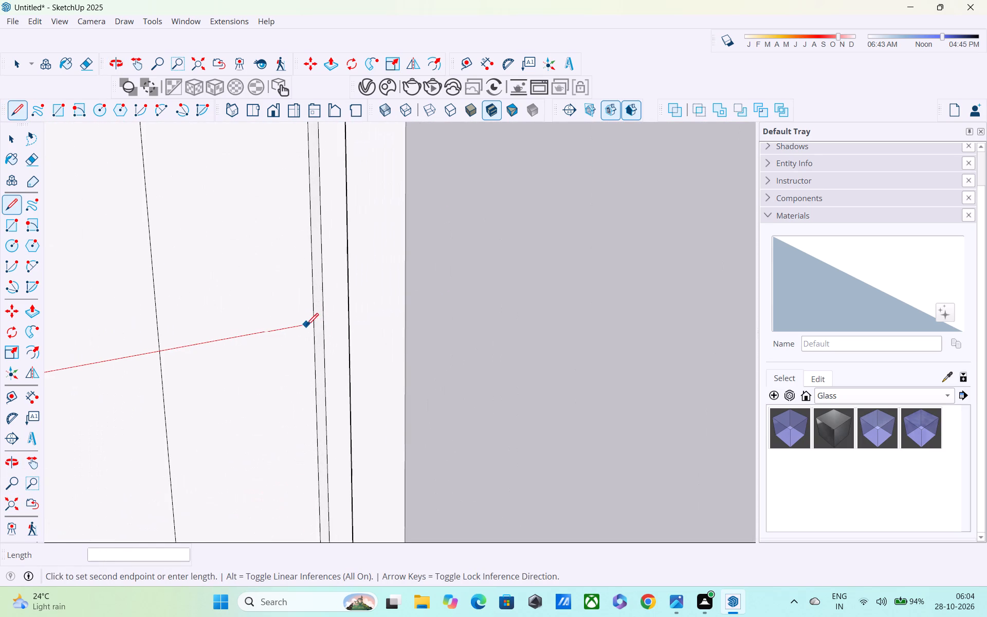
pyautogui.click(311, 326)
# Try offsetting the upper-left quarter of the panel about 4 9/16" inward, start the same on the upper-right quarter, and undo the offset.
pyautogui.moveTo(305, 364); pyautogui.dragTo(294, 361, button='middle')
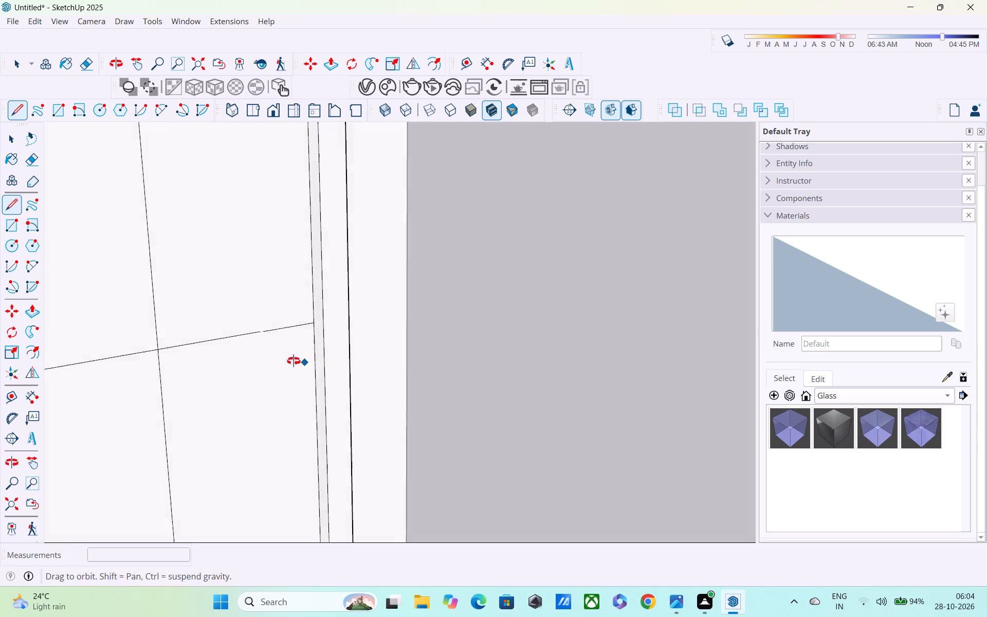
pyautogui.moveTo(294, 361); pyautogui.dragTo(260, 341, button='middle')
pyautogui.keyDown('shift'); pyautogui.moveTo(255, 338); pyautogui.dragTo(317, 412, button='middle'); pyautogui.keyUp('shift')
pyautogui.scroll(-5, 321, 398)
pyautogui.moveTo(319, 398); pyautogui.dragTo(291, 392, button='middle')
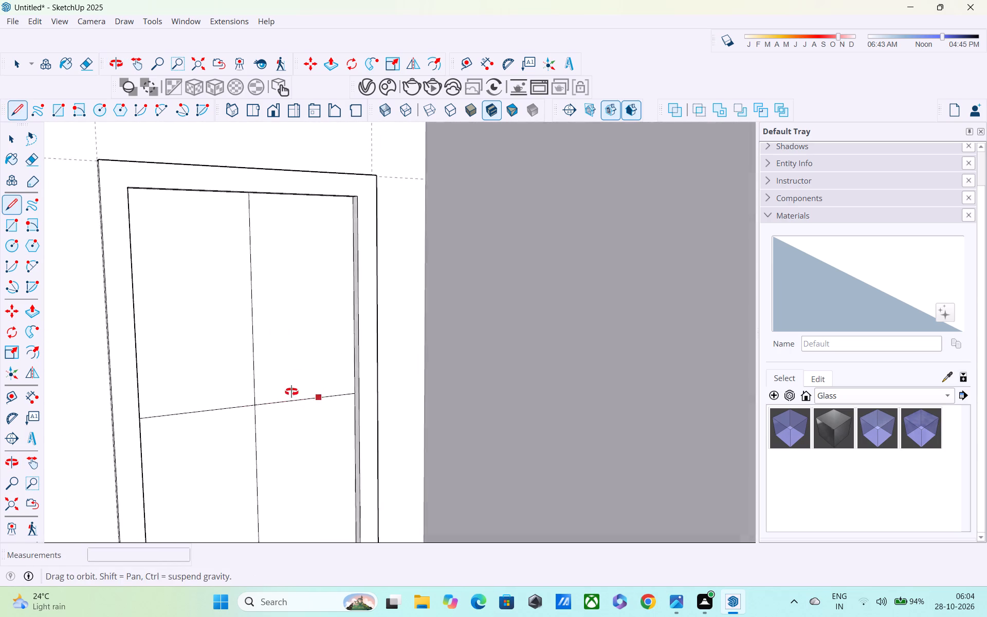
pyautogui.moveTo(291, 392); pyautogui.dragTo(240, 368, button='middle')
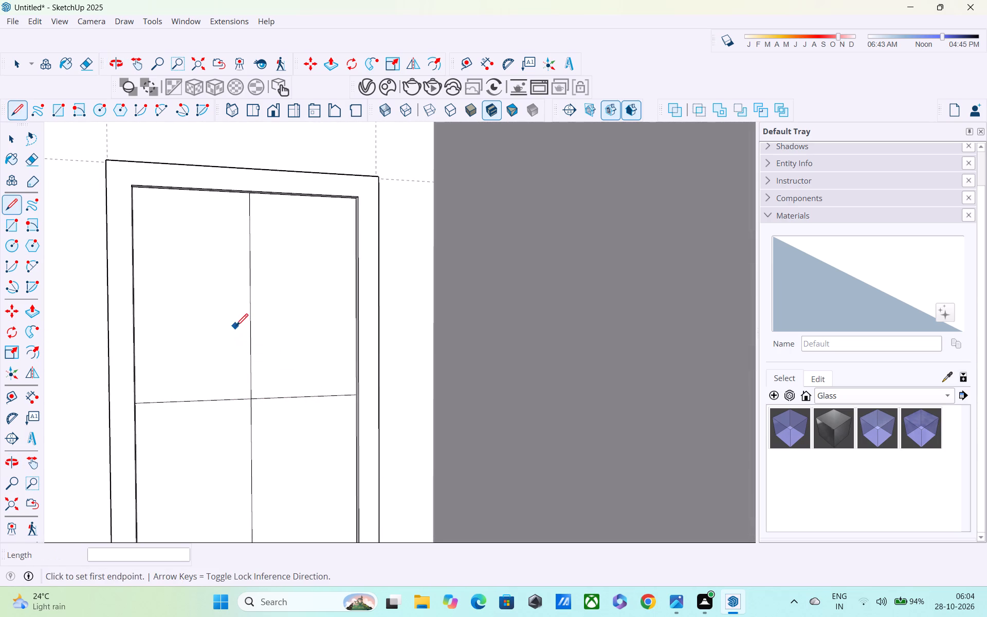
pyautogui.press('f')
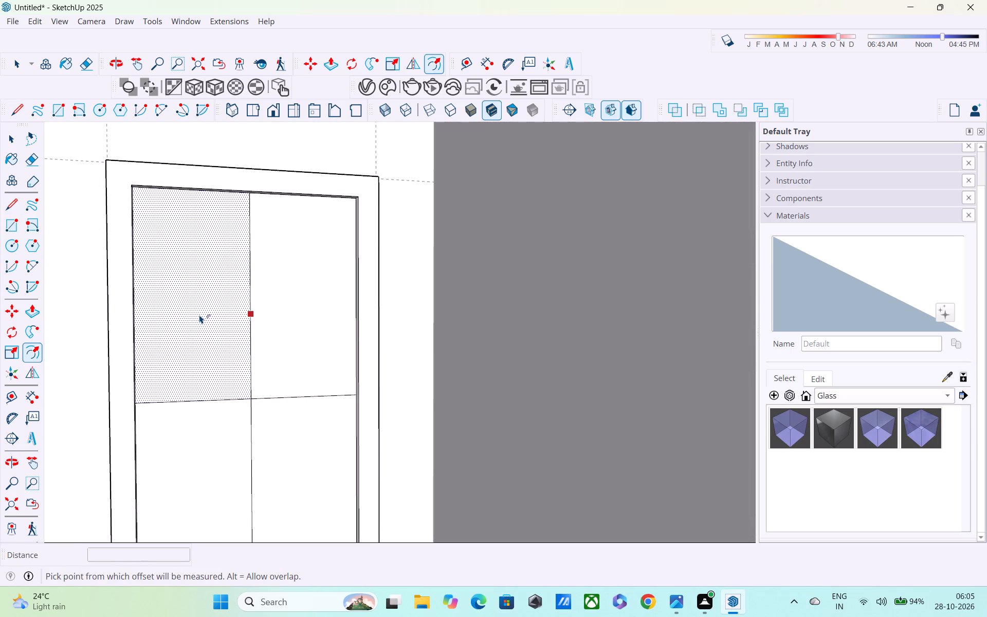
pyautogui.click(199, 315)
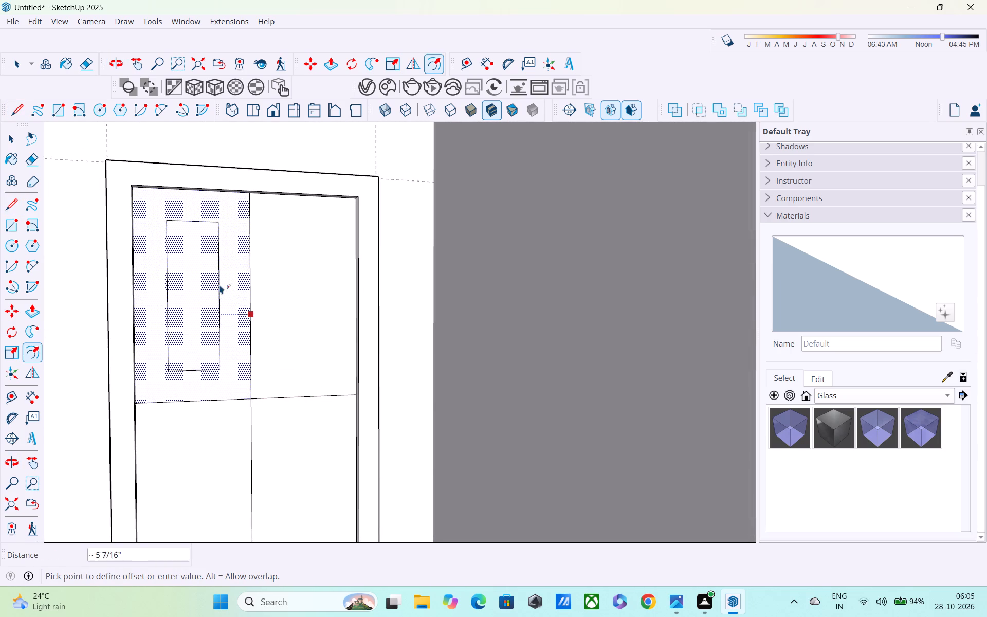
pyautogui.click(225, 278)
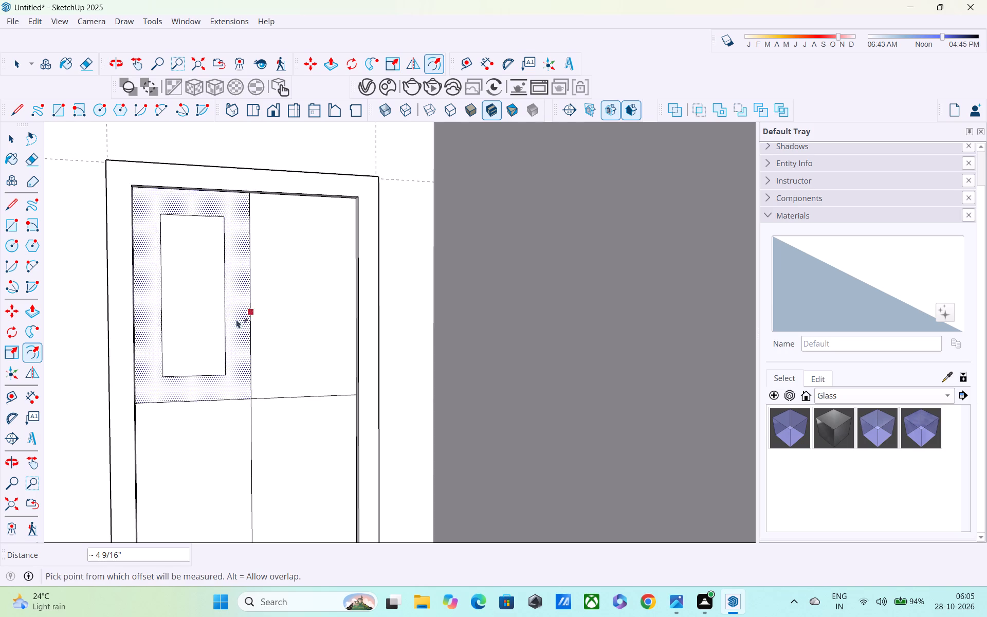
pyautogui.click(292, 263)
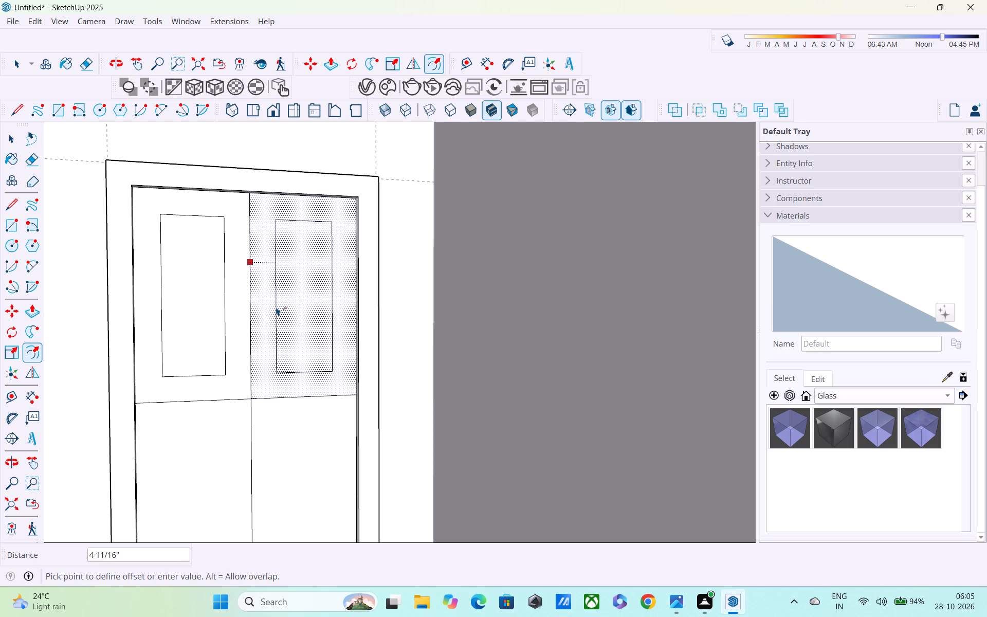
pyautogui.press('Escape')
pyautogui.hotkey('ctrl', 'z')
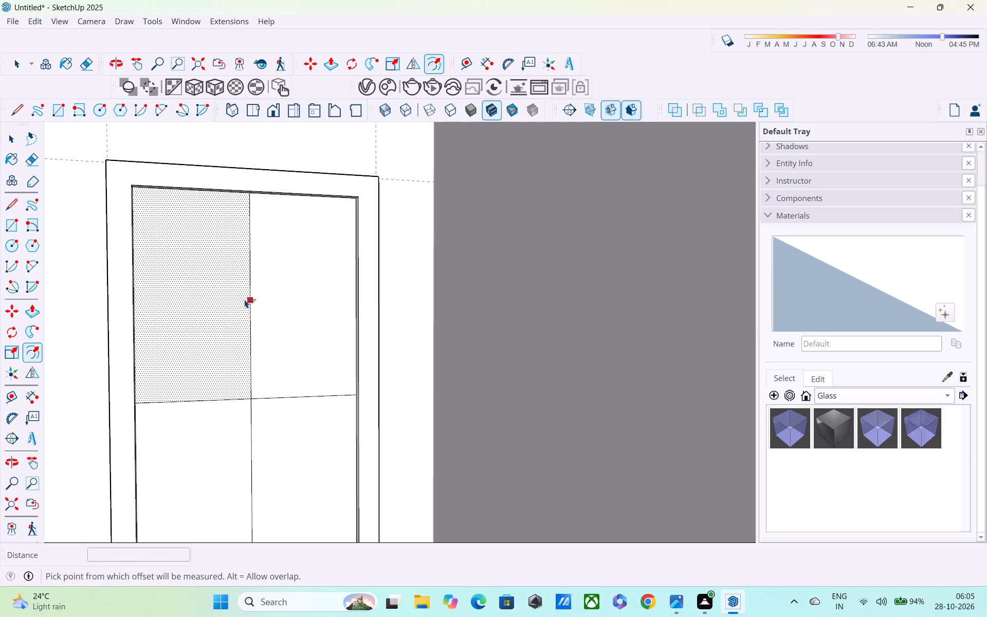
# Offset the outlines of the two upper quarters of the recessed panel 5" inward.
pyautogui.click(245, 298)
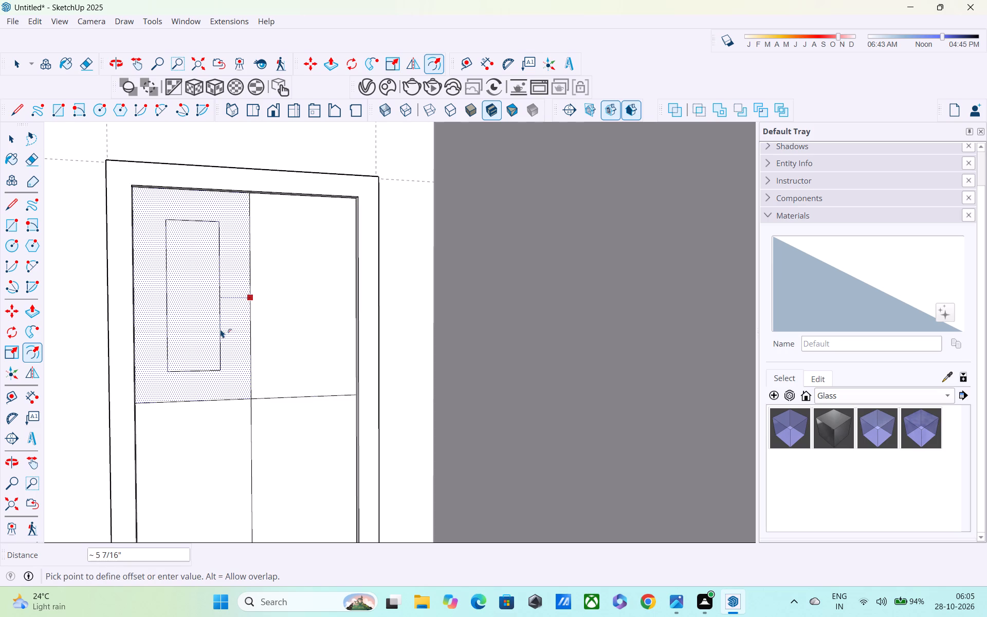
pyautogui.write('6"')
pyautogui.press('Return')
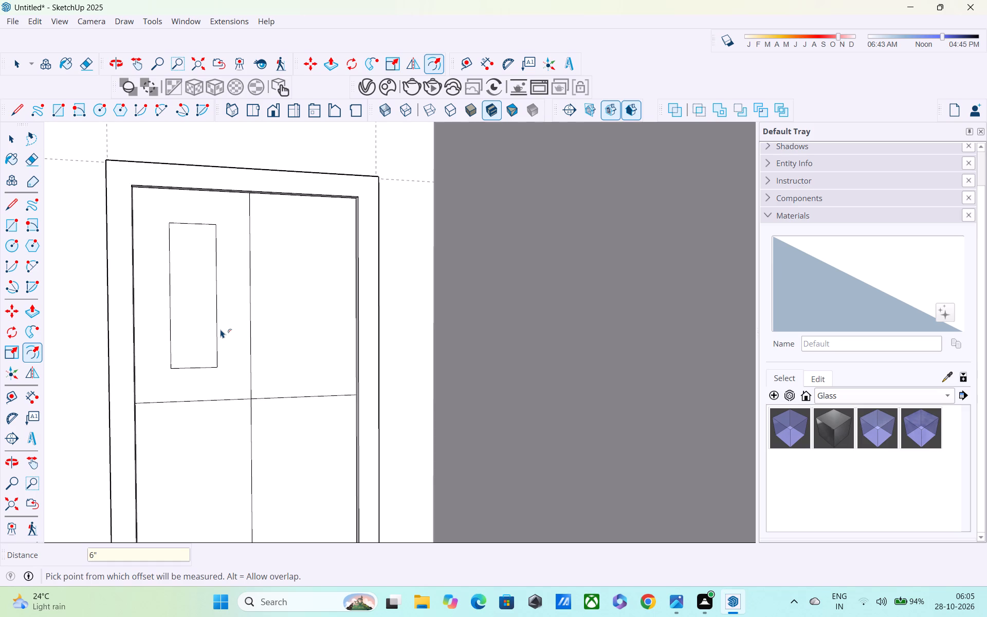
pyautogui.write('5"')
pyautogui.press('Return')
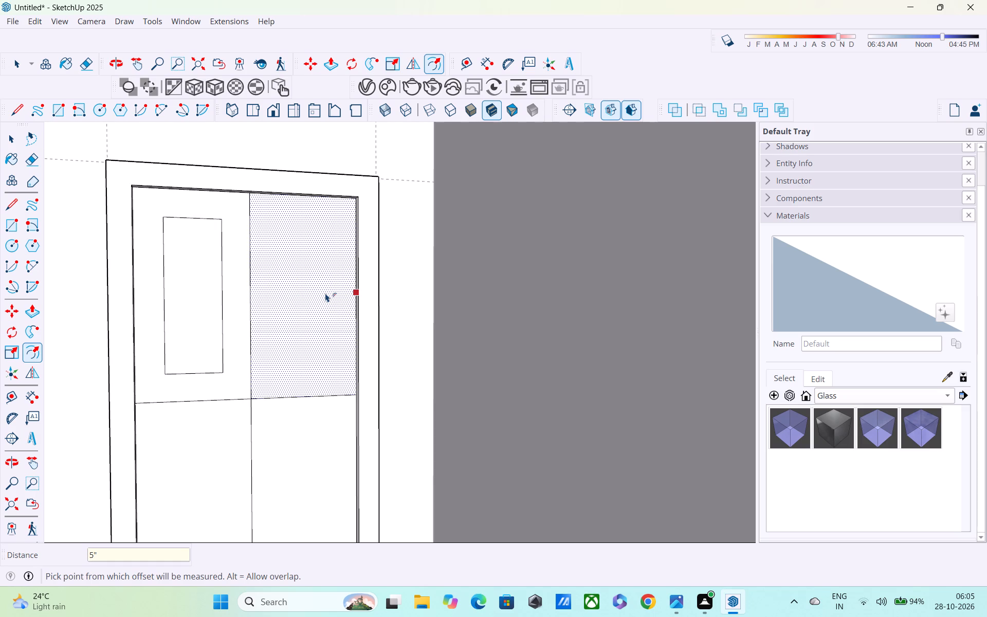
pyautogui.click(325, 293)
pyautogui.write('5"')
pyautogui.press('Return')
# Offset the outlines of the two lower quarters of the recessed panel 5" inward.
pyautogui.scroll(-2, 317, 308)
pyautogui.moveTo(301, 337); pyautogui.dragTo(294, 225, button='middle')
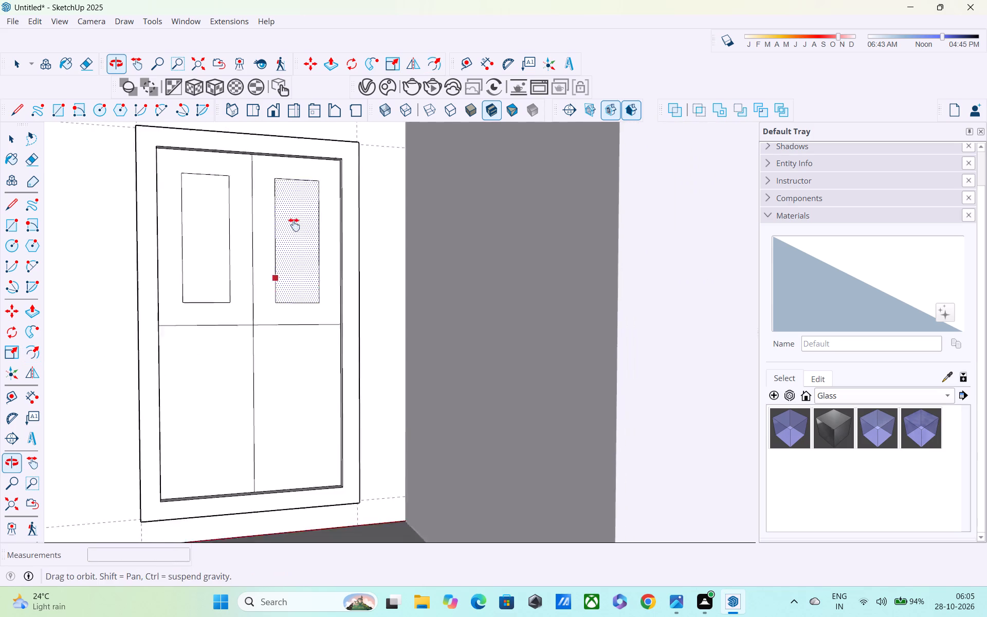
pyautogui.moveTo(294, 225); pyautogui.dragTo(296, 110, button='middle')
pyautogui.click(326, 225)
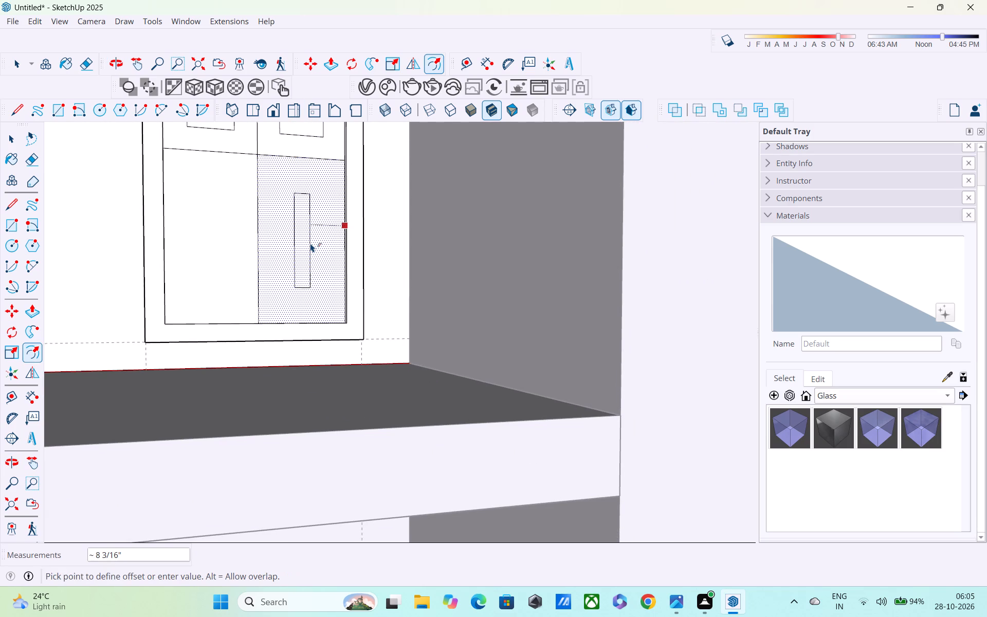
pyautogui.write('5"')
pyautogui.press('Return')
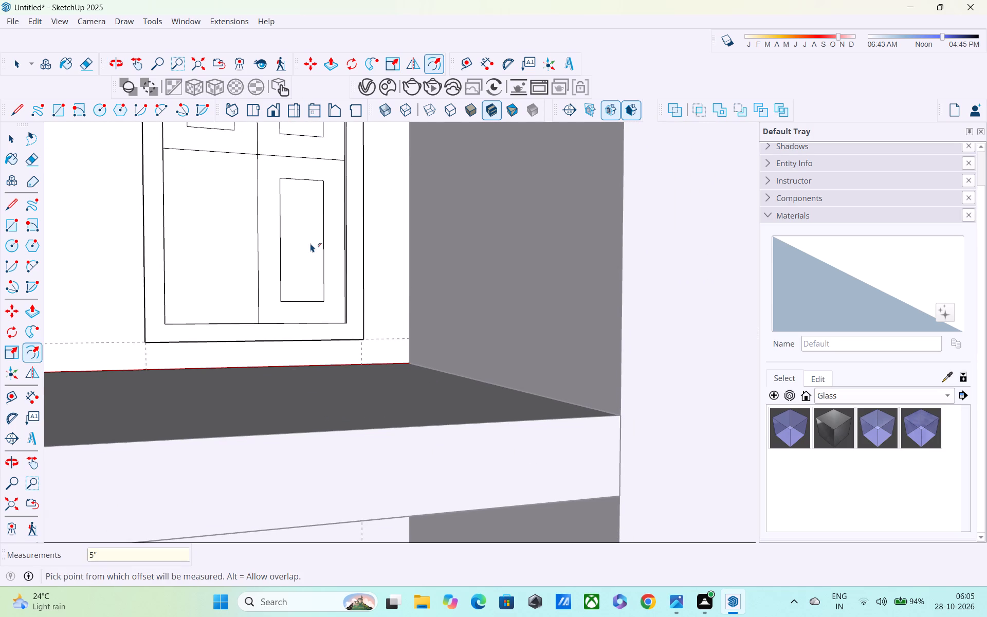
pyautogui.click(225, 239)
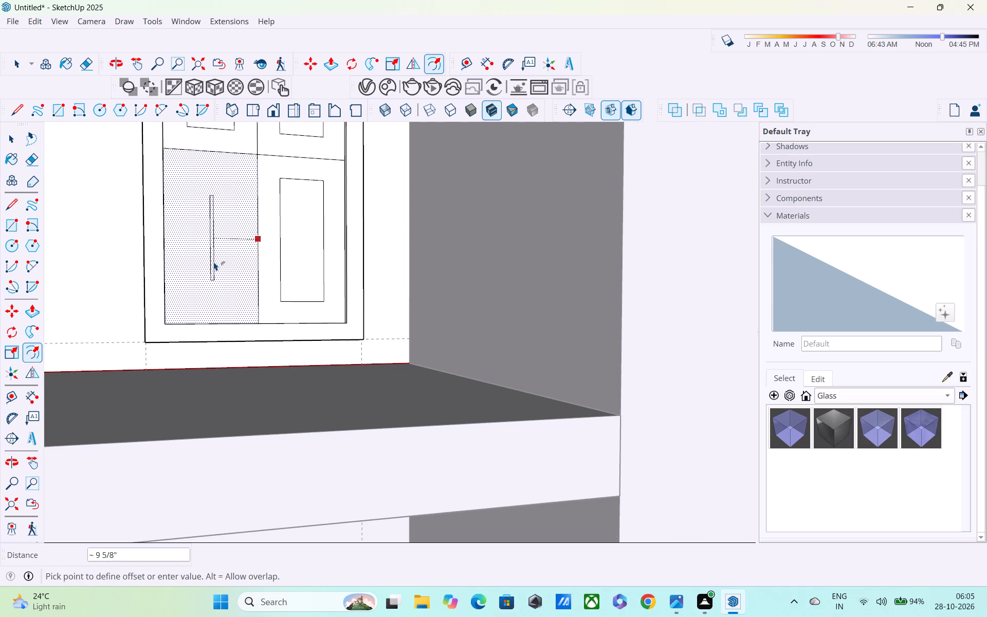
pyautogui.write('5"')
pyautogui.press('Return')
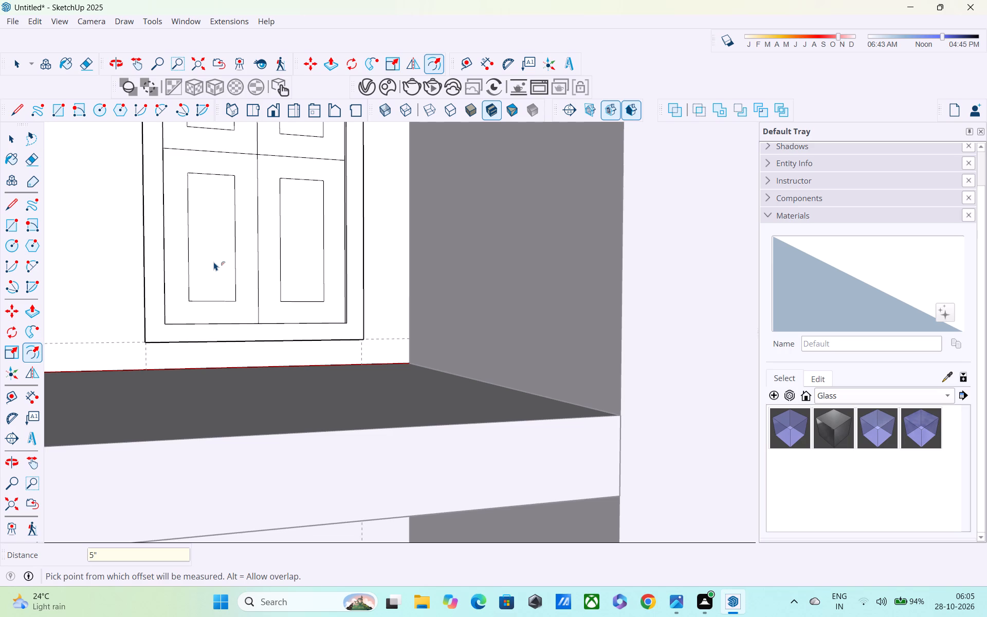
# Erase the horizontal and vertical dividing lines between the four inset rectangles.
pyautogui.scroll(-3, 214, 255)
pyautogui.keyDown('shift'); pyautogui.moveTo(214, 252); pyautogui.dragTo(201, 308, button='middle'); pyautogui.keyUp('shift')
pyautogui.scroll(-3, 207, 267)
pyautogui.moveTo(221, 276); pyautogui.dragTo(192, 300, button='middle')
pyautogui.scroll(6, 208, 242)
pyautogui.scroll(-1, 207, 253)
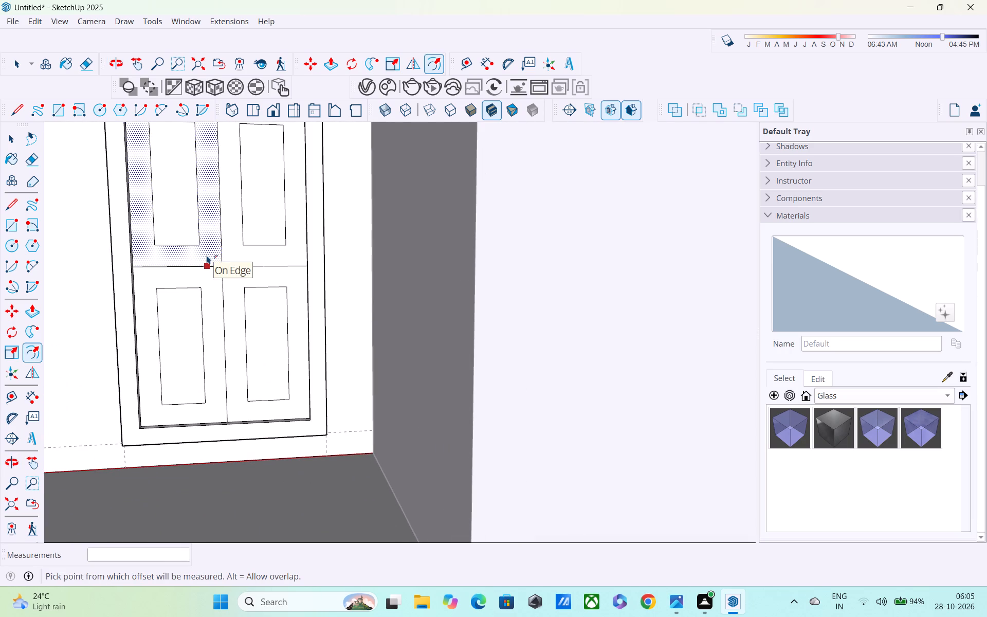
pyautogui.keyDown('shift'); pyautogui.moveTo(207, 255); pyautogui.dragTo(208, 223, button='middle'); pyautogui.keyUp('shift')
pyautogui.press('space')
pyautogui.click(212, 232)
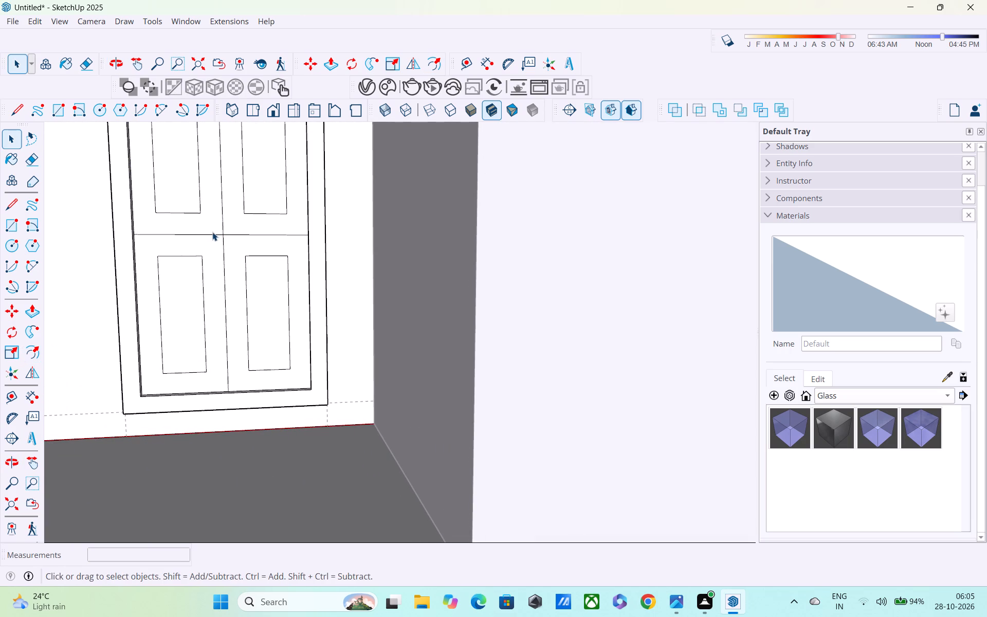
pyautogui.click(214, 233)
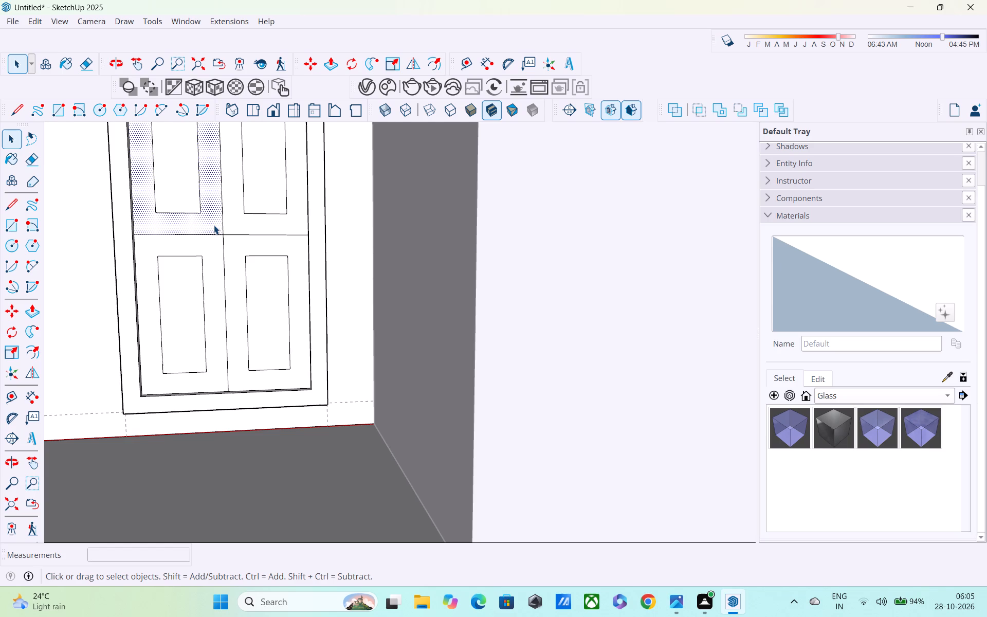
pyautogui.click(212, 235)
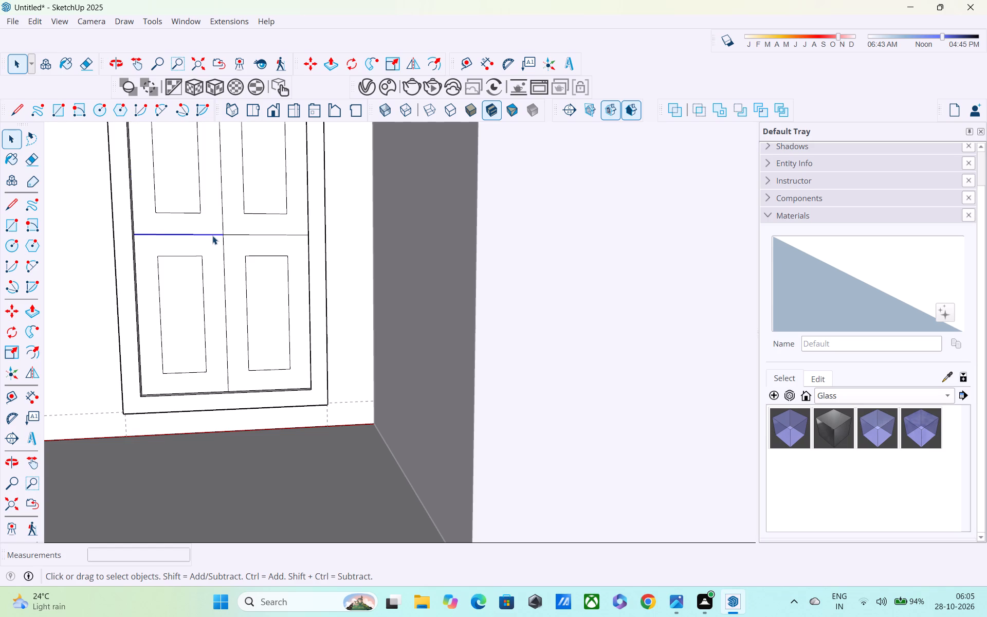
pyautogui.press('e')
pyautogui.moveTo(214, 224); pyautogui.dragTo(215, 252)
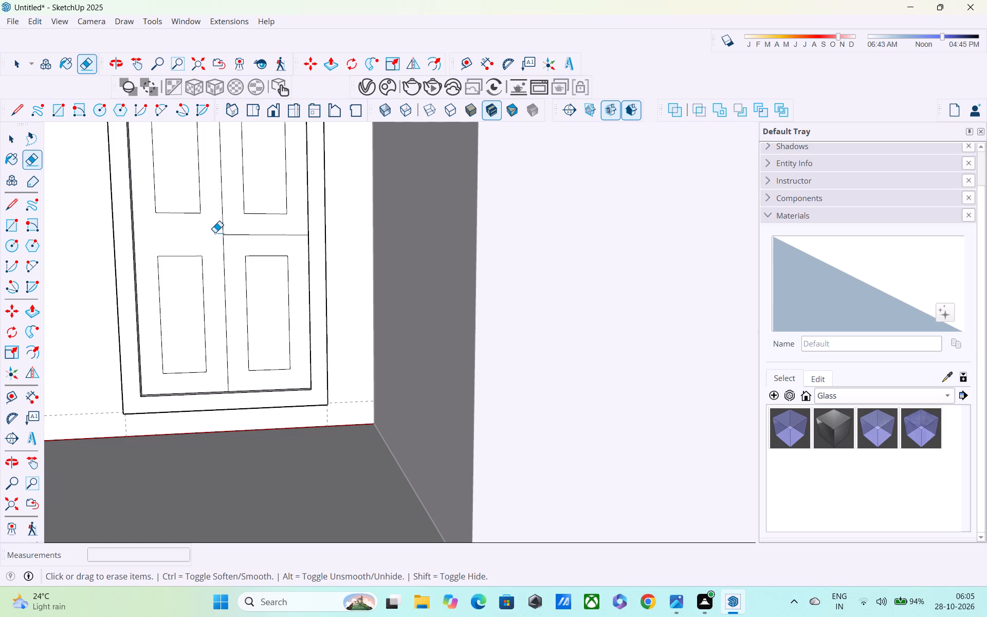
pyautogui.moveTo(215, 232); pyautogui.dragTo(231, 240)
# Pull each of the four inset rectangles 2" outward to form raised door panels.
pyautogui.scroll(-4, 231, 228)
pyautogui.moveTo(228, 244); pyautogui.dragTo(209, 244, button='middle')
pyautogui.press('space')
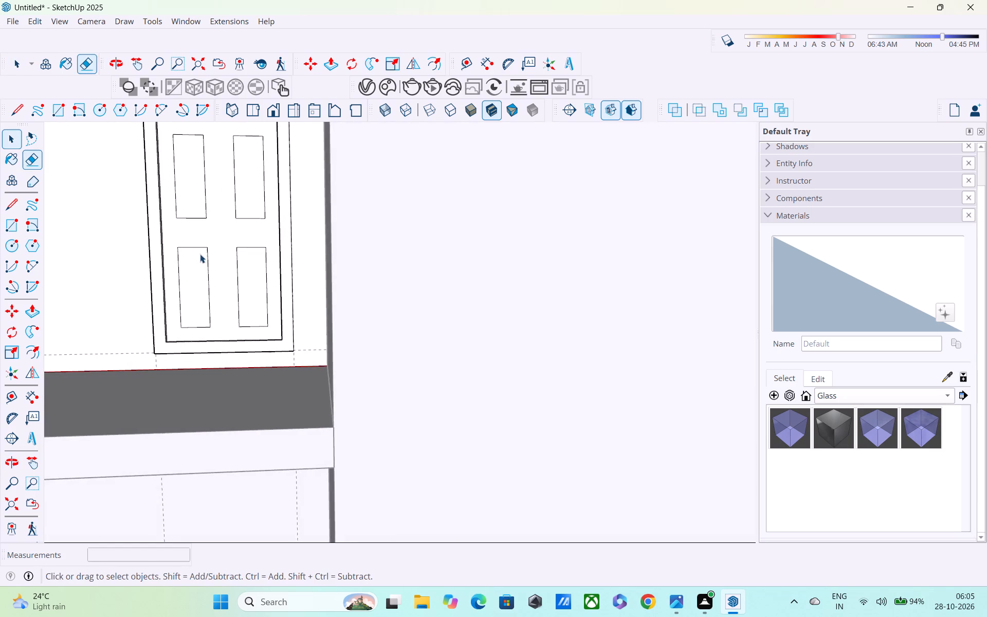
pyautogui.scroll(8, 197, 259)
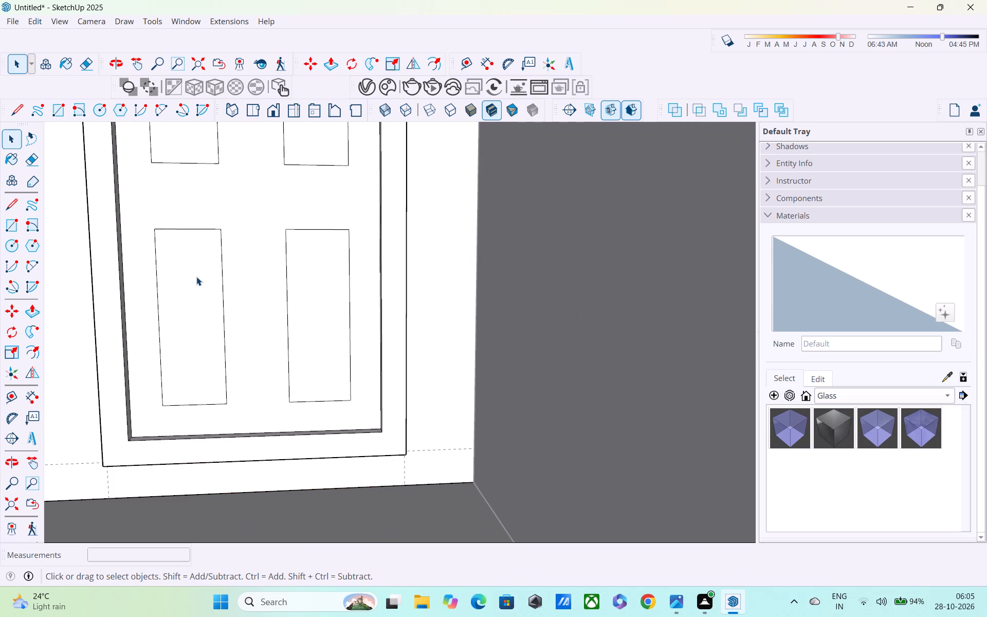
pyautogui.press('p')
pyautogui.click(196, 289)
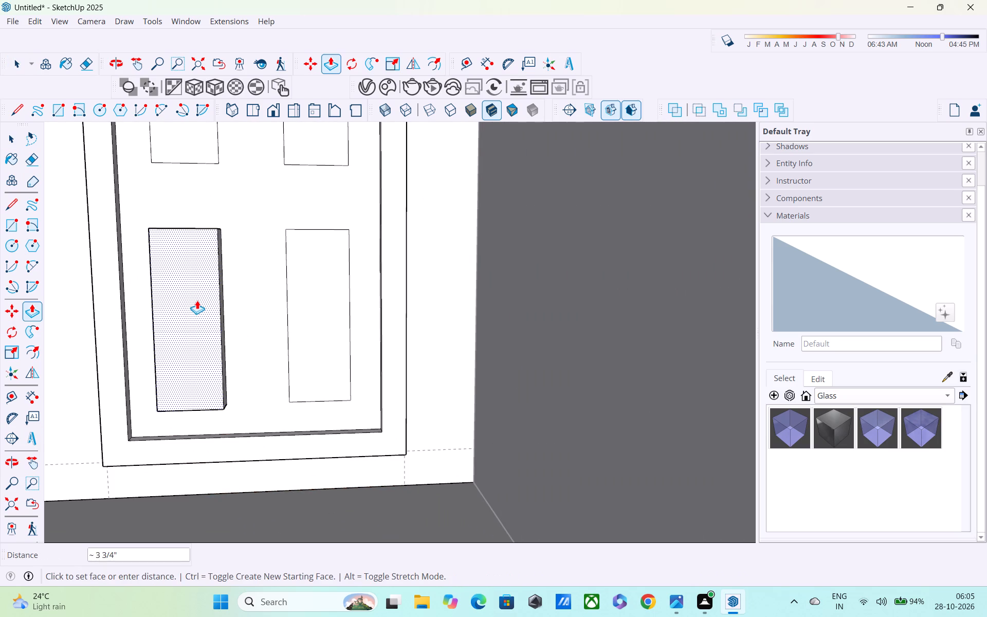
pyautogui.write('2"')
pyautogui.press('Return')
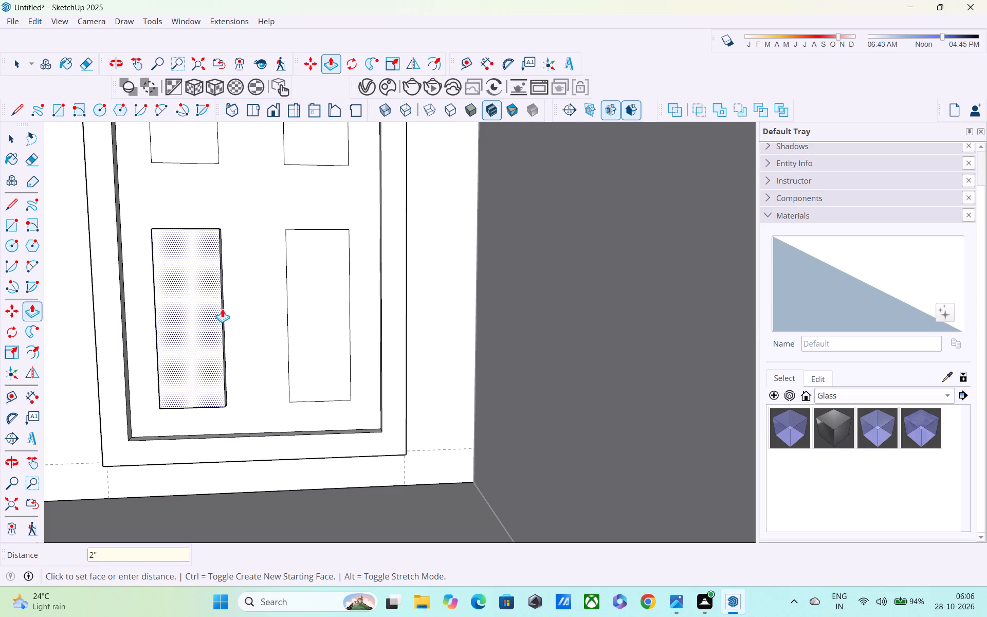
pyautogui.doubleClick(309, 308)
pyautogui.doubleClick(304, 150)
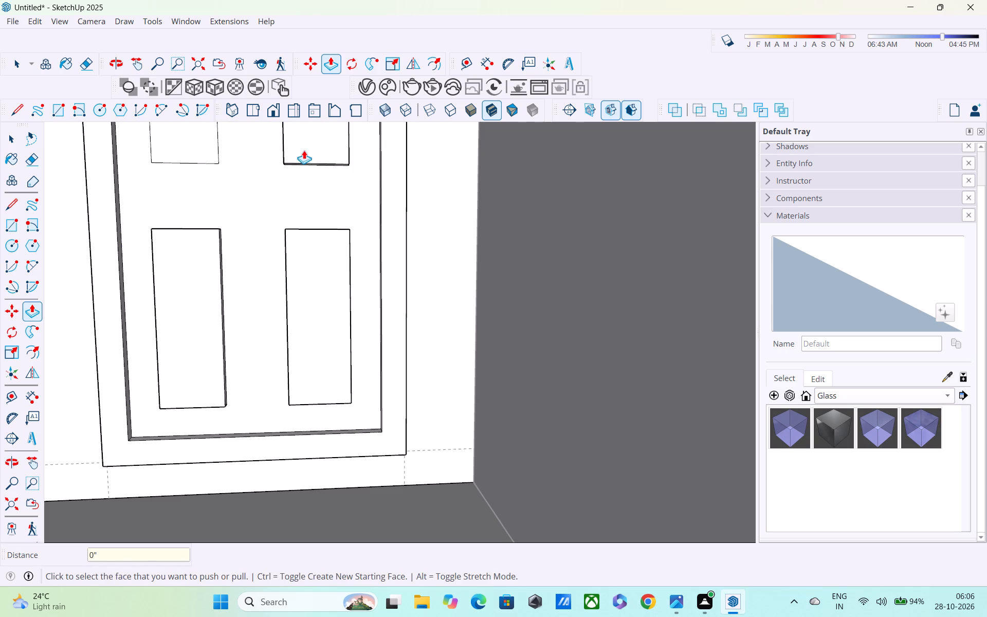
pyautogui.doubleClick(207, 143)
# Paint the door's outer frame and its four raised panels with the wood material Wood_Veneer_15_1K.
pyautogui.scroll(-3, 210, 220)
pyautogui.moveTo(210, 220); pyautogui.dragTo(145, 240, button='middle')
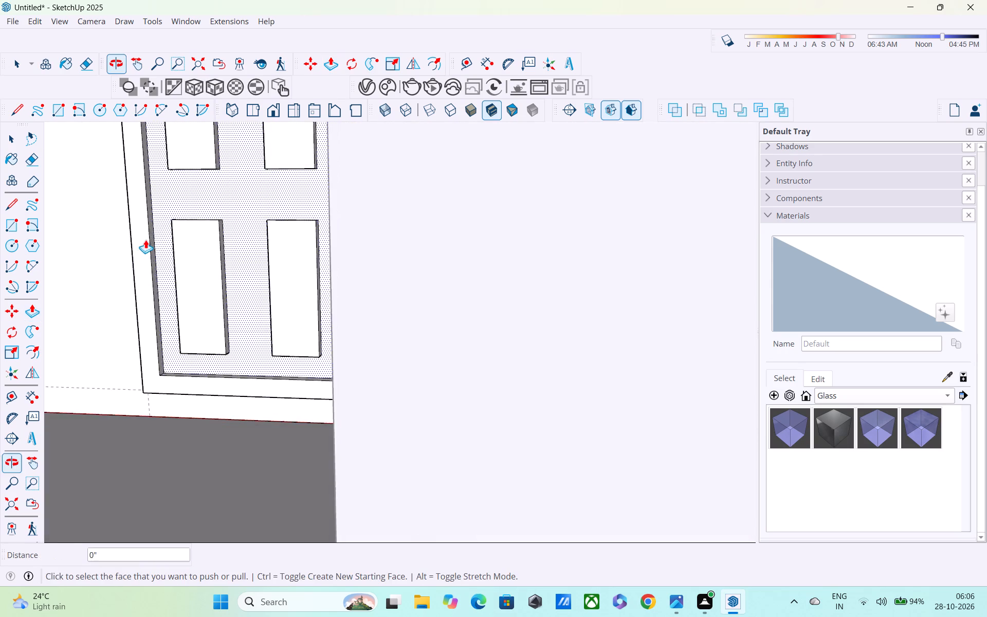
pyautogui.scroll(-5, 150, 226)
pyautogui.keyDown('shift'); pyautogui.moveTo(151, 224); pyautogui.dragTo(228, 289, button='middle'); pyautogui.keyUp('shift')
pyautogui.scroll(-2, 229, 285)
pyautogui.moveTo(231, 289); pyautogui.dragTo(312, 288, button='middle')
pyautogui.scroll(4, 471, 231)
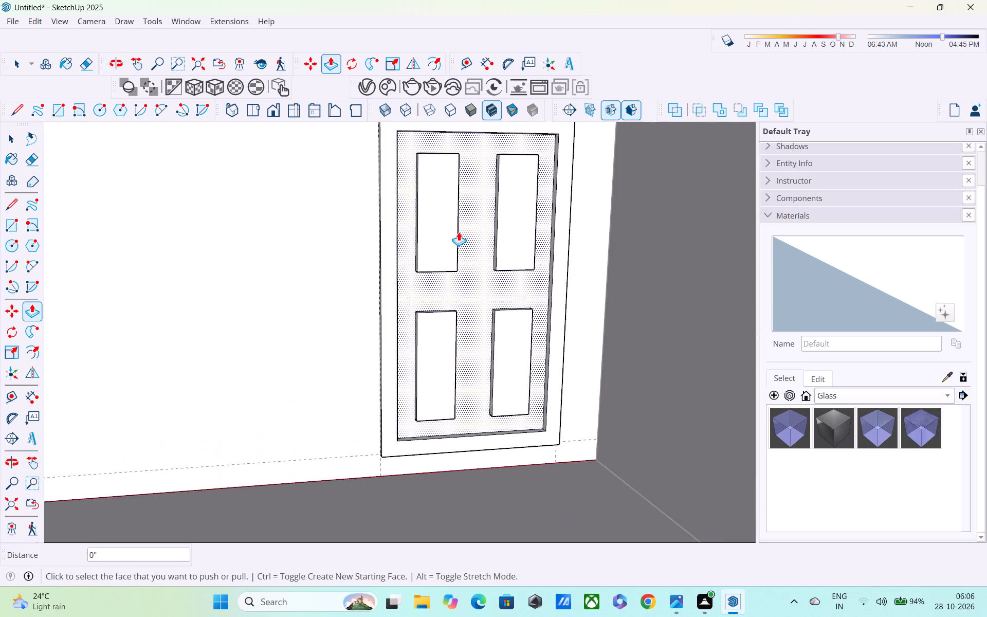
pyautogui.scroll(-4, 458, 238)
pyautogui.press('space')
pyautogui.click(848, 398)
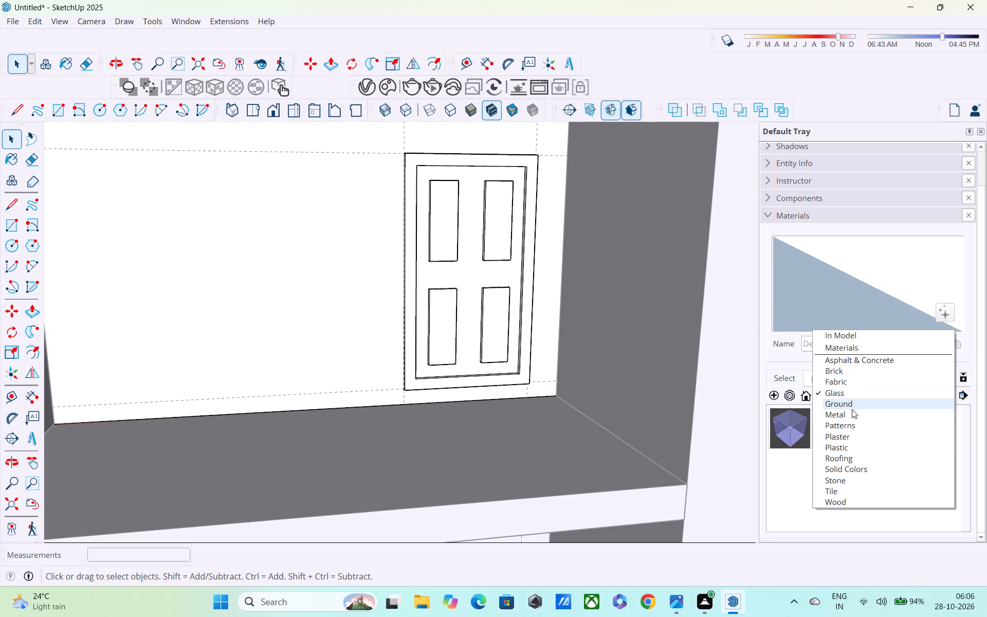
pyautogui.click(855, 497)
pyautogui.click(843, 465)
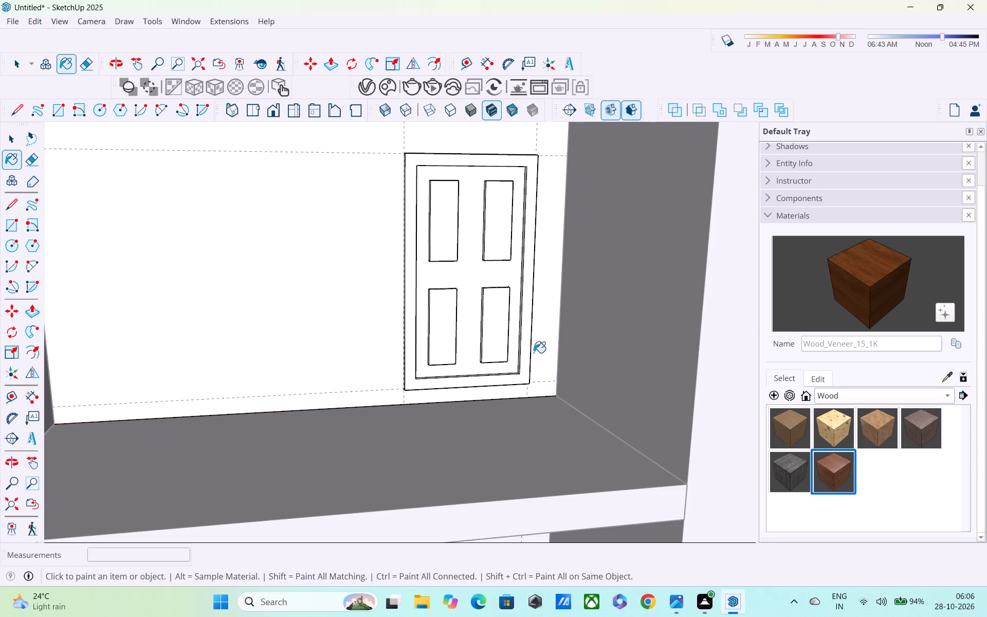
pyautogui.click(413, 263)
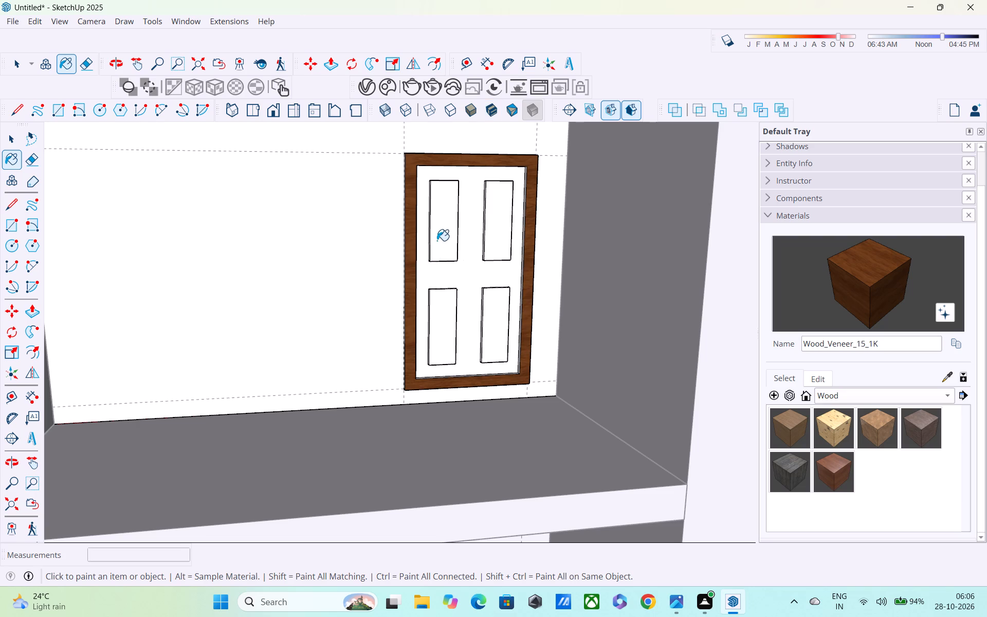
pyautogui.click(437, 241)
pyautogui.click(447, 319)
pyautogui.click(504, 317)
pyautogui.click(498, 225)
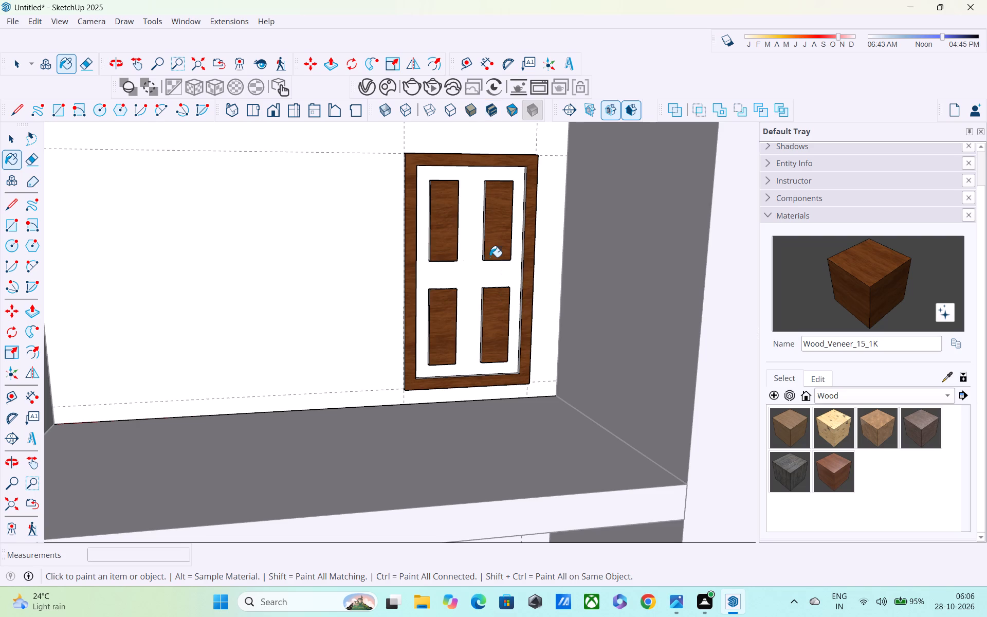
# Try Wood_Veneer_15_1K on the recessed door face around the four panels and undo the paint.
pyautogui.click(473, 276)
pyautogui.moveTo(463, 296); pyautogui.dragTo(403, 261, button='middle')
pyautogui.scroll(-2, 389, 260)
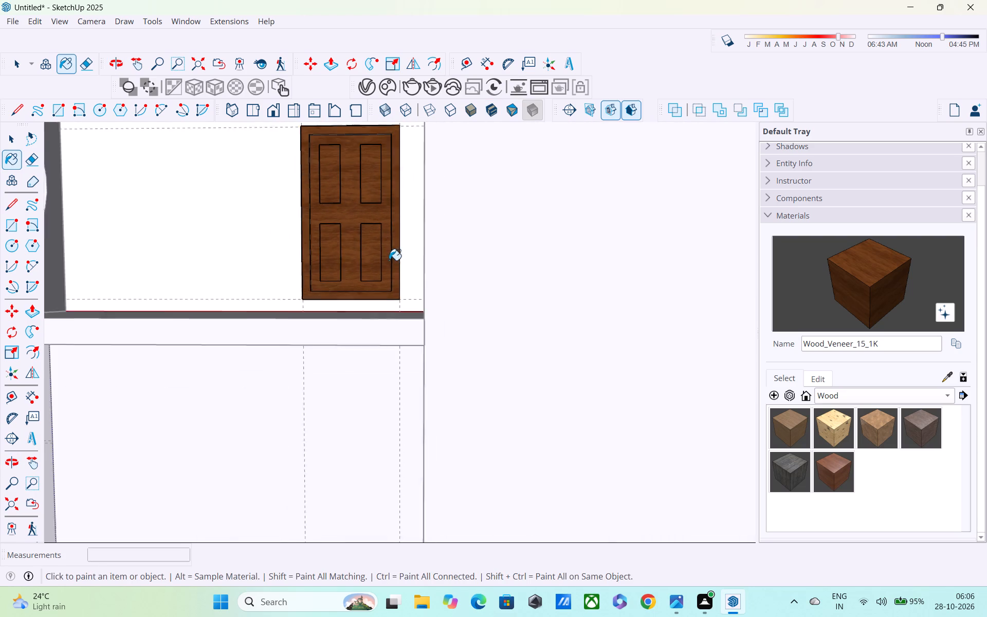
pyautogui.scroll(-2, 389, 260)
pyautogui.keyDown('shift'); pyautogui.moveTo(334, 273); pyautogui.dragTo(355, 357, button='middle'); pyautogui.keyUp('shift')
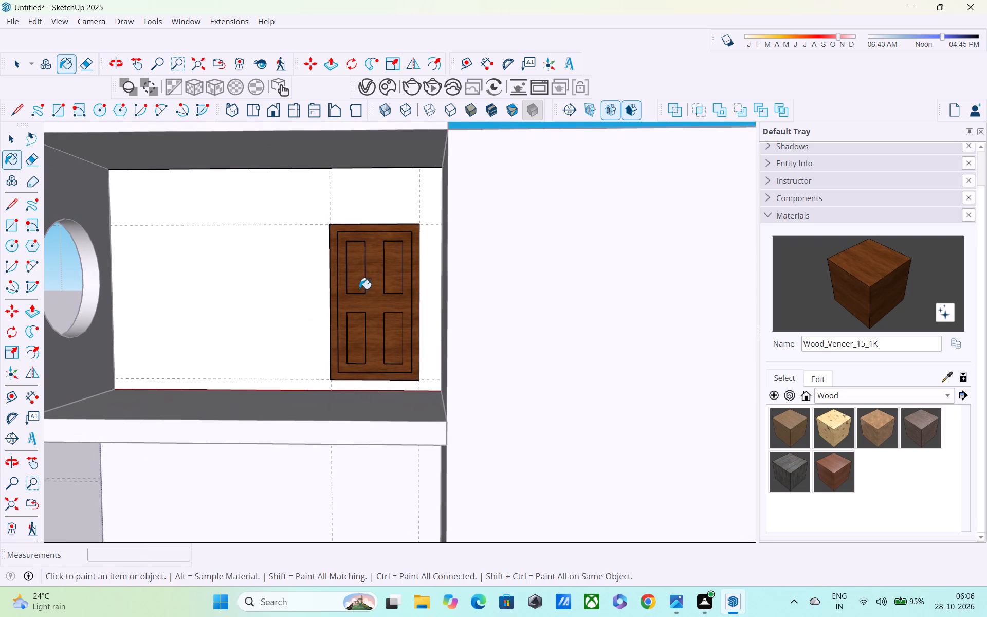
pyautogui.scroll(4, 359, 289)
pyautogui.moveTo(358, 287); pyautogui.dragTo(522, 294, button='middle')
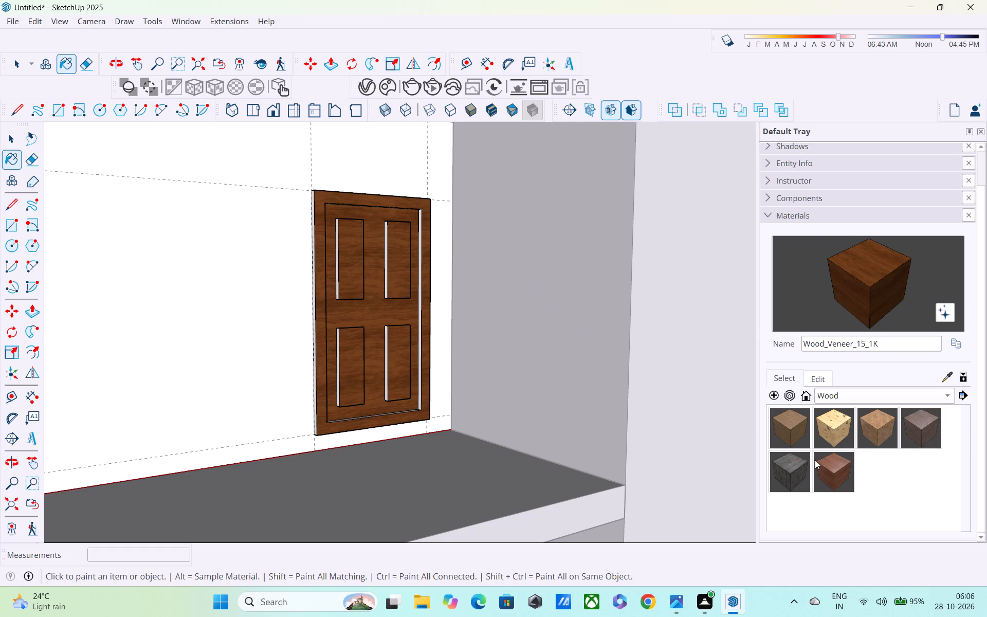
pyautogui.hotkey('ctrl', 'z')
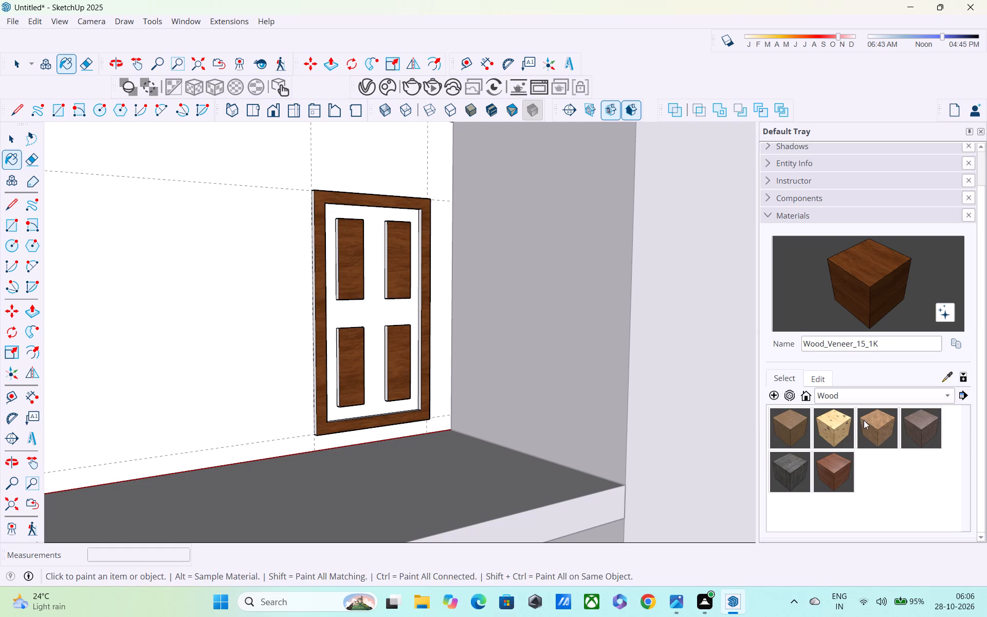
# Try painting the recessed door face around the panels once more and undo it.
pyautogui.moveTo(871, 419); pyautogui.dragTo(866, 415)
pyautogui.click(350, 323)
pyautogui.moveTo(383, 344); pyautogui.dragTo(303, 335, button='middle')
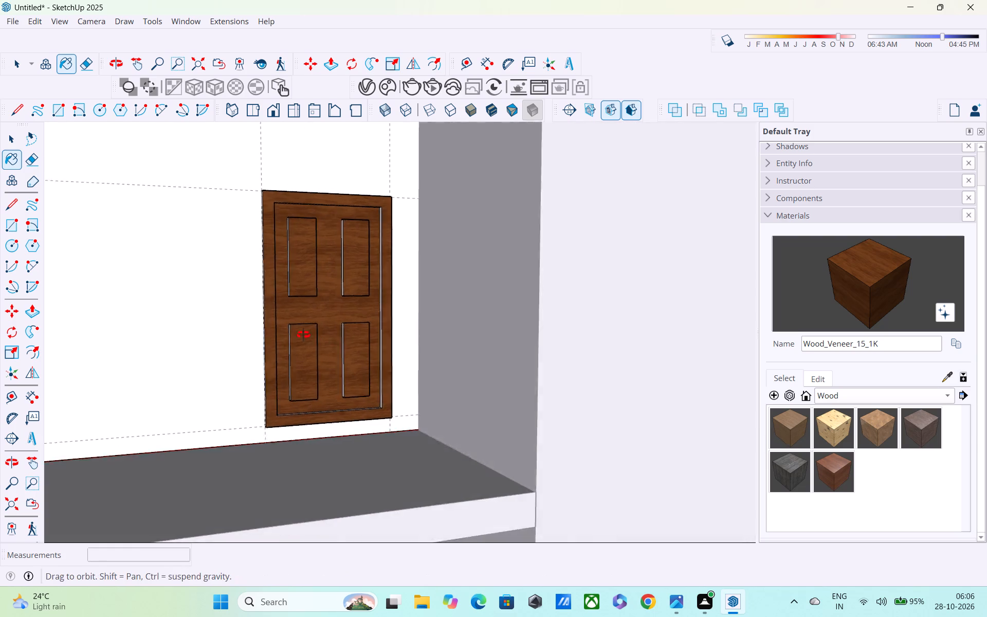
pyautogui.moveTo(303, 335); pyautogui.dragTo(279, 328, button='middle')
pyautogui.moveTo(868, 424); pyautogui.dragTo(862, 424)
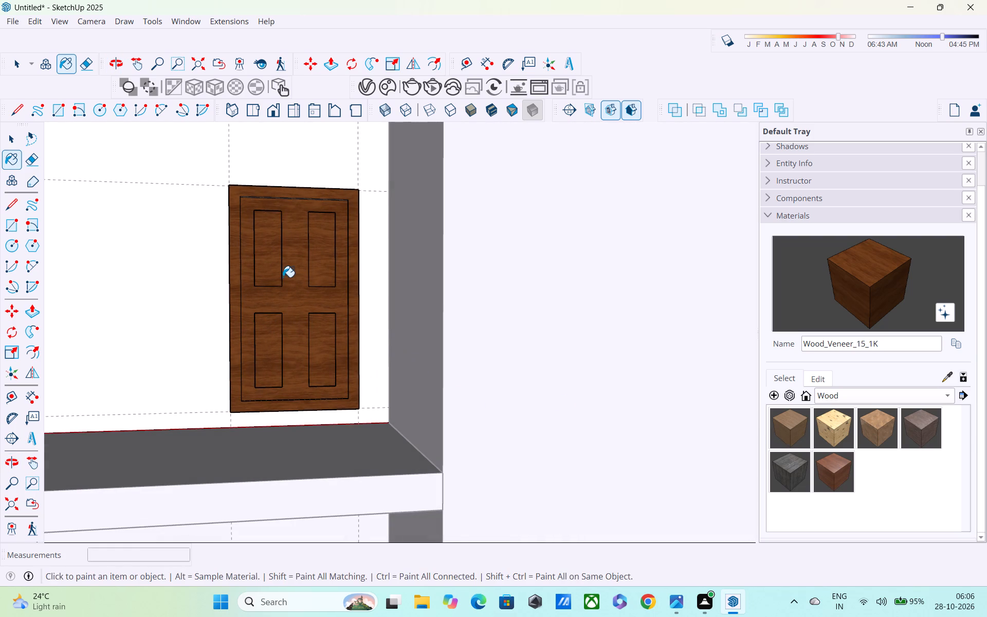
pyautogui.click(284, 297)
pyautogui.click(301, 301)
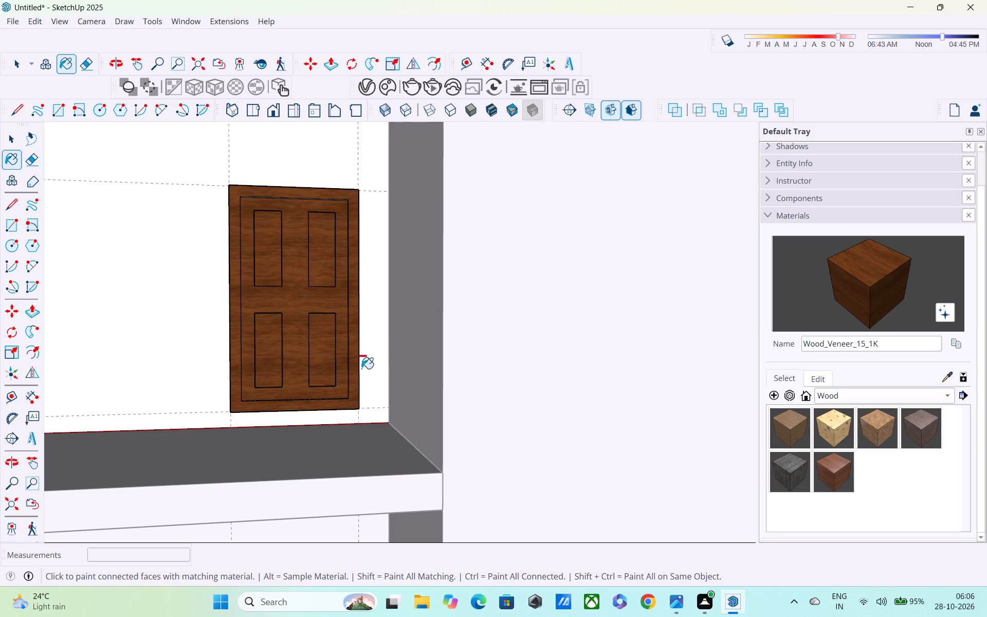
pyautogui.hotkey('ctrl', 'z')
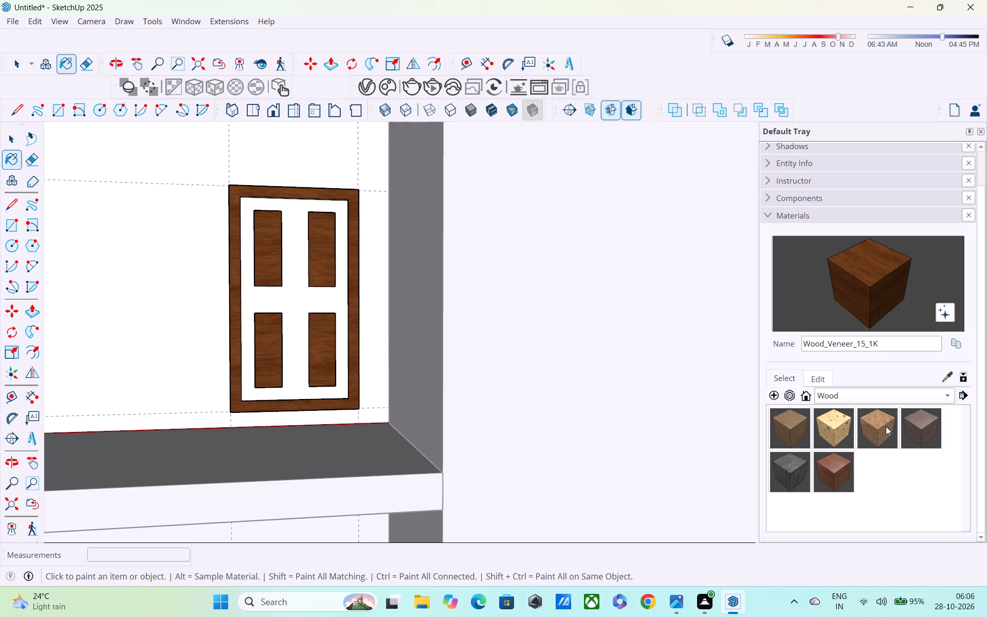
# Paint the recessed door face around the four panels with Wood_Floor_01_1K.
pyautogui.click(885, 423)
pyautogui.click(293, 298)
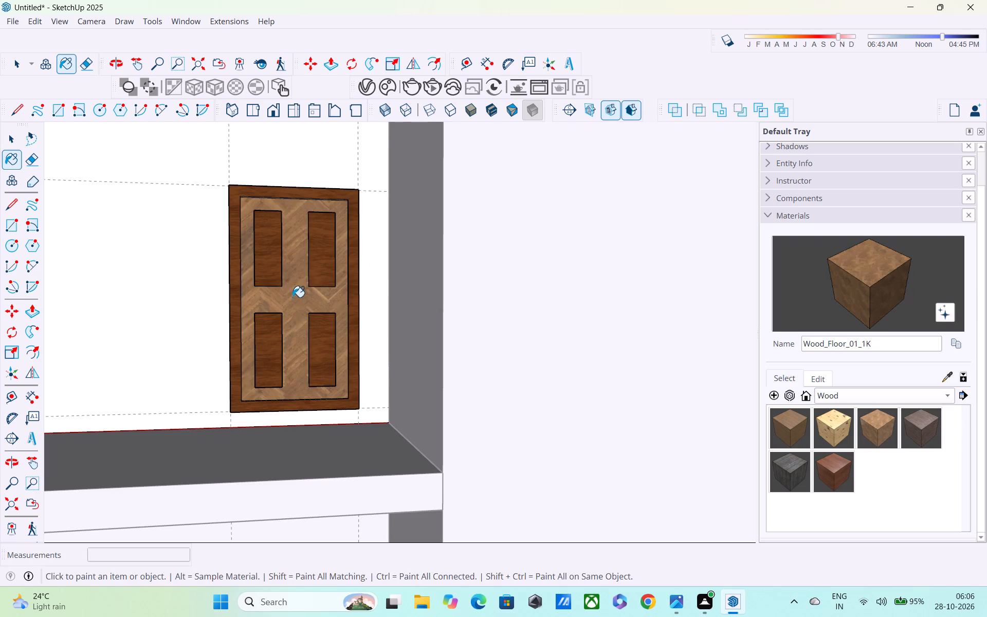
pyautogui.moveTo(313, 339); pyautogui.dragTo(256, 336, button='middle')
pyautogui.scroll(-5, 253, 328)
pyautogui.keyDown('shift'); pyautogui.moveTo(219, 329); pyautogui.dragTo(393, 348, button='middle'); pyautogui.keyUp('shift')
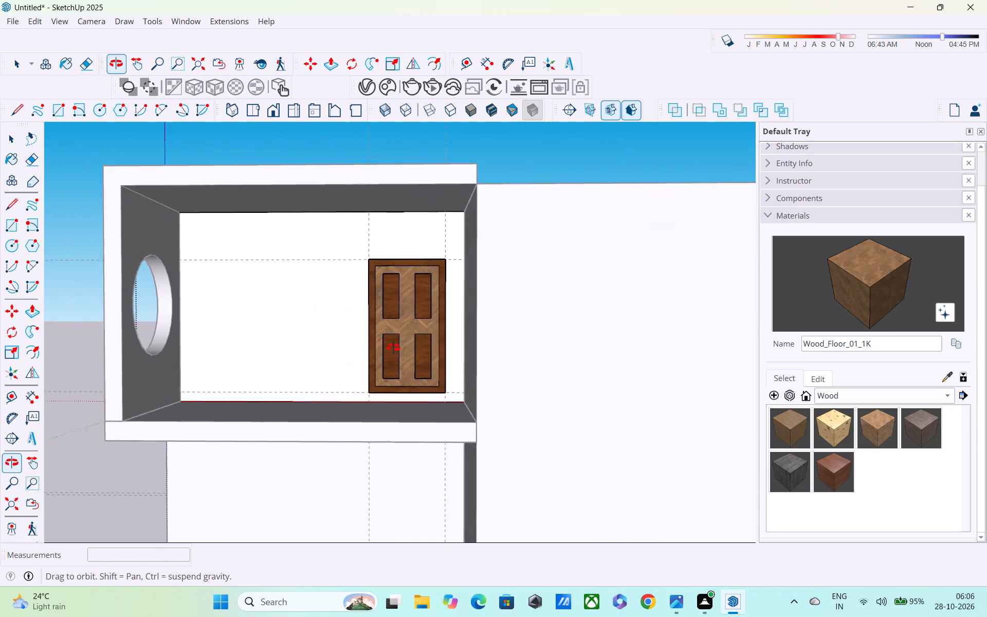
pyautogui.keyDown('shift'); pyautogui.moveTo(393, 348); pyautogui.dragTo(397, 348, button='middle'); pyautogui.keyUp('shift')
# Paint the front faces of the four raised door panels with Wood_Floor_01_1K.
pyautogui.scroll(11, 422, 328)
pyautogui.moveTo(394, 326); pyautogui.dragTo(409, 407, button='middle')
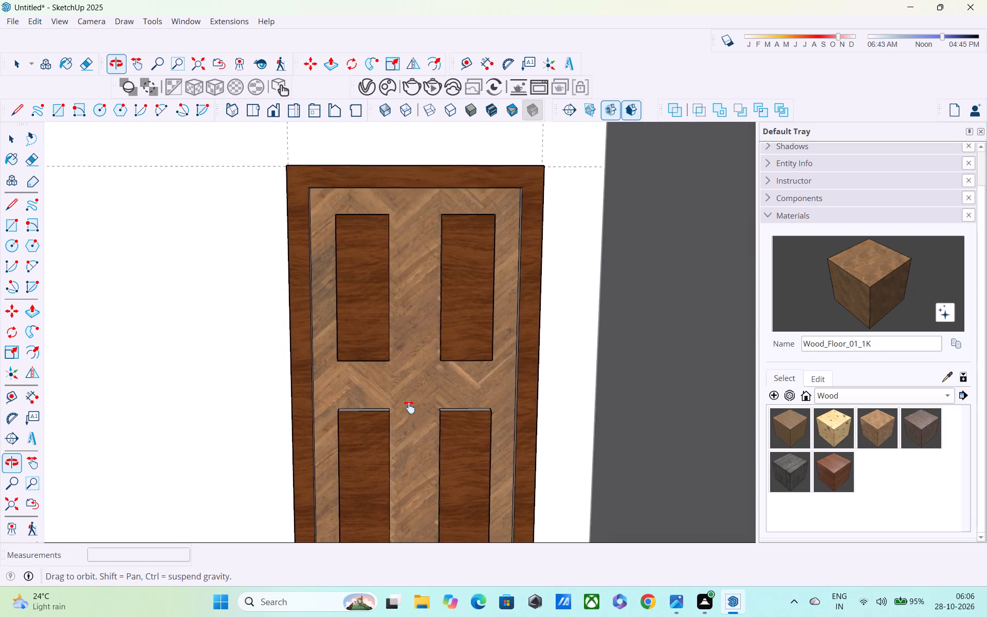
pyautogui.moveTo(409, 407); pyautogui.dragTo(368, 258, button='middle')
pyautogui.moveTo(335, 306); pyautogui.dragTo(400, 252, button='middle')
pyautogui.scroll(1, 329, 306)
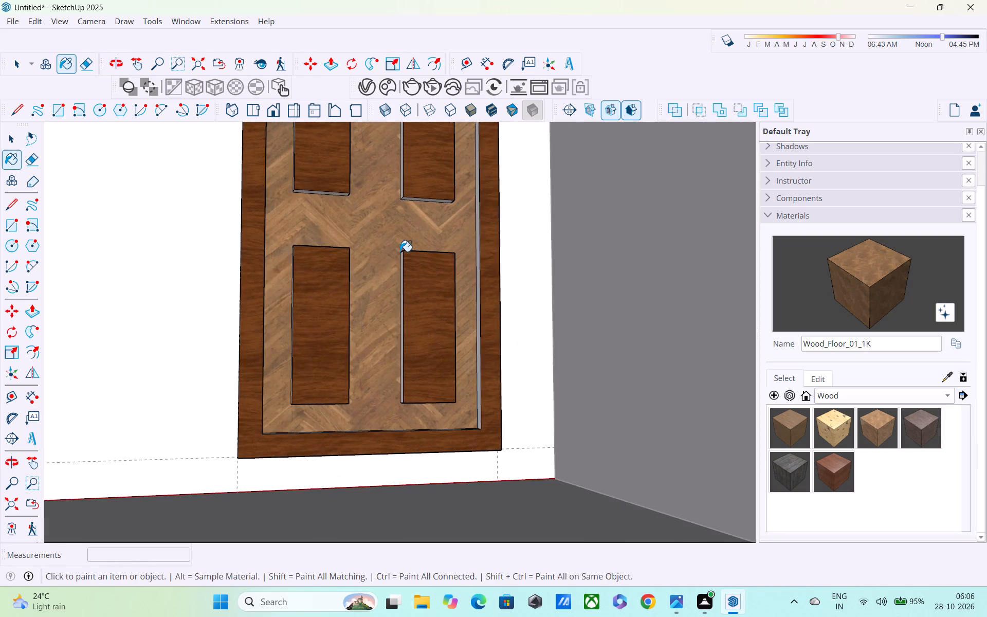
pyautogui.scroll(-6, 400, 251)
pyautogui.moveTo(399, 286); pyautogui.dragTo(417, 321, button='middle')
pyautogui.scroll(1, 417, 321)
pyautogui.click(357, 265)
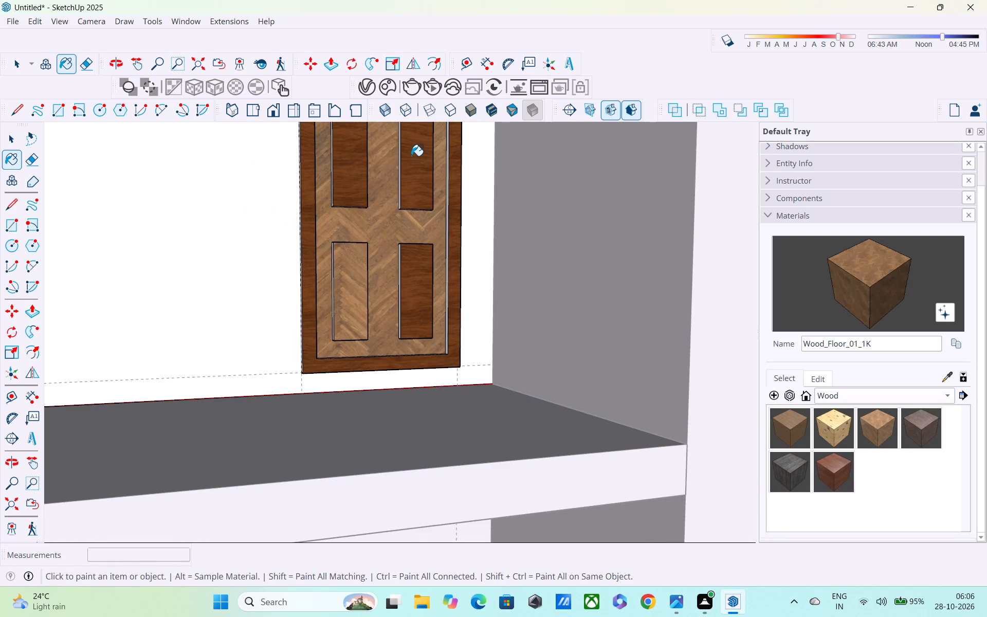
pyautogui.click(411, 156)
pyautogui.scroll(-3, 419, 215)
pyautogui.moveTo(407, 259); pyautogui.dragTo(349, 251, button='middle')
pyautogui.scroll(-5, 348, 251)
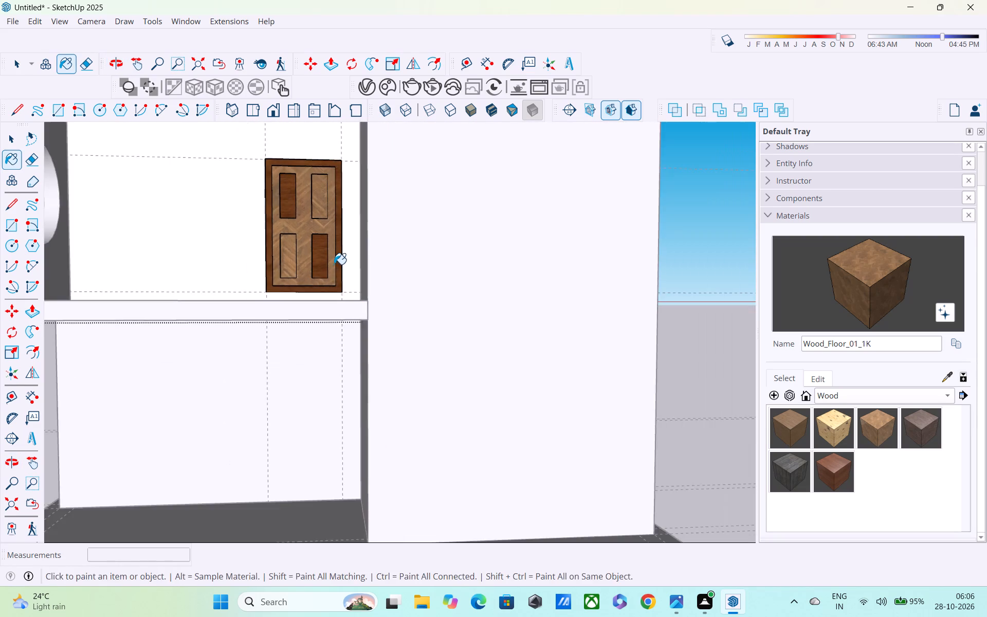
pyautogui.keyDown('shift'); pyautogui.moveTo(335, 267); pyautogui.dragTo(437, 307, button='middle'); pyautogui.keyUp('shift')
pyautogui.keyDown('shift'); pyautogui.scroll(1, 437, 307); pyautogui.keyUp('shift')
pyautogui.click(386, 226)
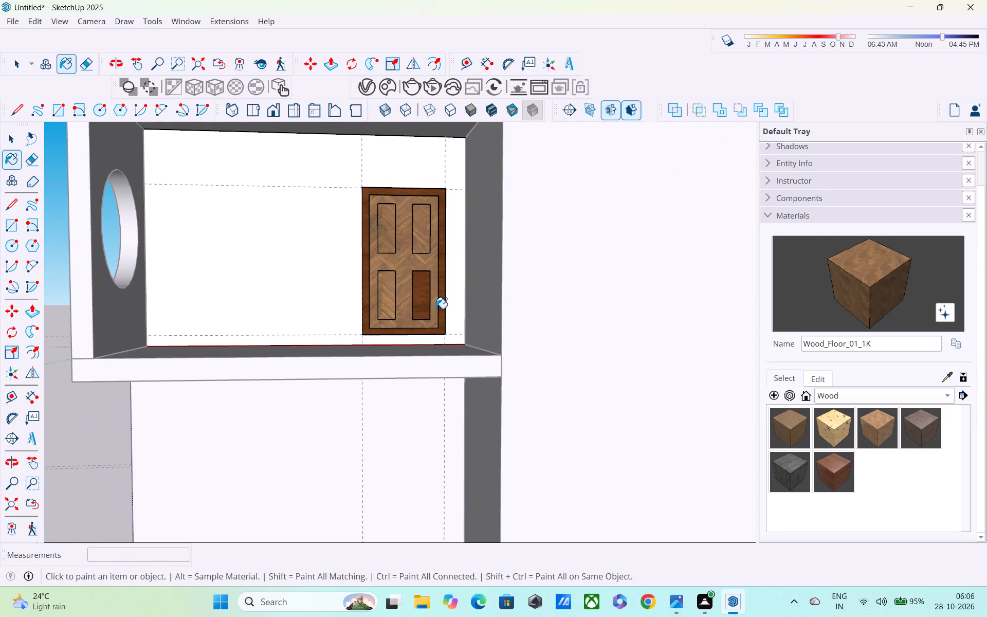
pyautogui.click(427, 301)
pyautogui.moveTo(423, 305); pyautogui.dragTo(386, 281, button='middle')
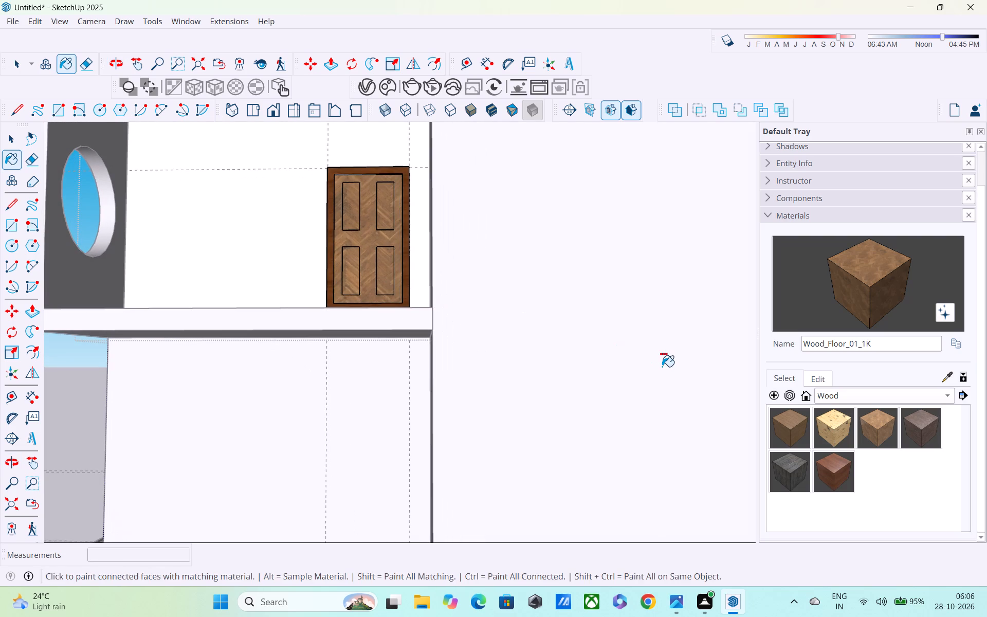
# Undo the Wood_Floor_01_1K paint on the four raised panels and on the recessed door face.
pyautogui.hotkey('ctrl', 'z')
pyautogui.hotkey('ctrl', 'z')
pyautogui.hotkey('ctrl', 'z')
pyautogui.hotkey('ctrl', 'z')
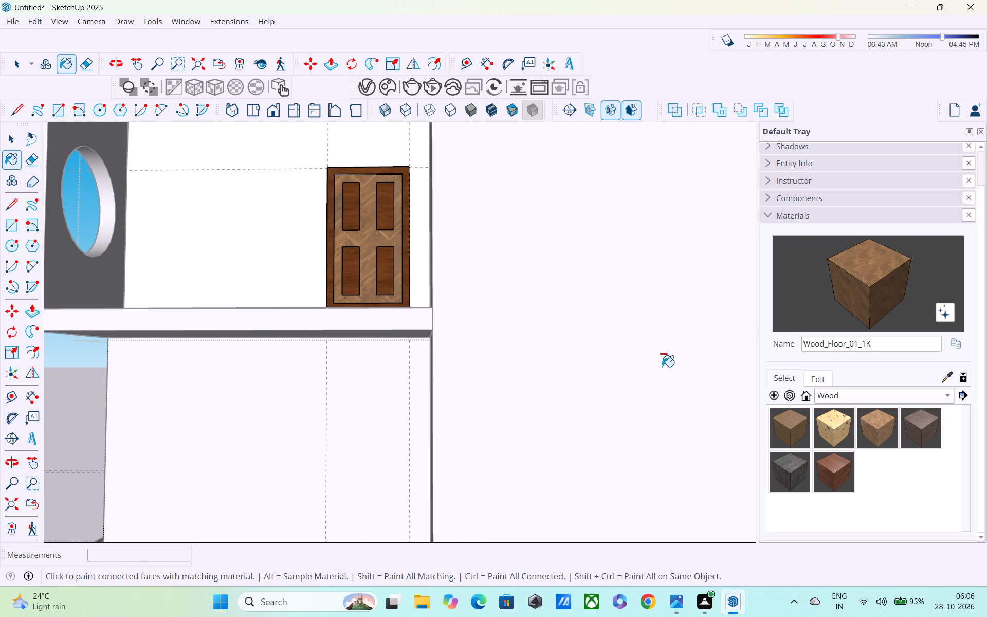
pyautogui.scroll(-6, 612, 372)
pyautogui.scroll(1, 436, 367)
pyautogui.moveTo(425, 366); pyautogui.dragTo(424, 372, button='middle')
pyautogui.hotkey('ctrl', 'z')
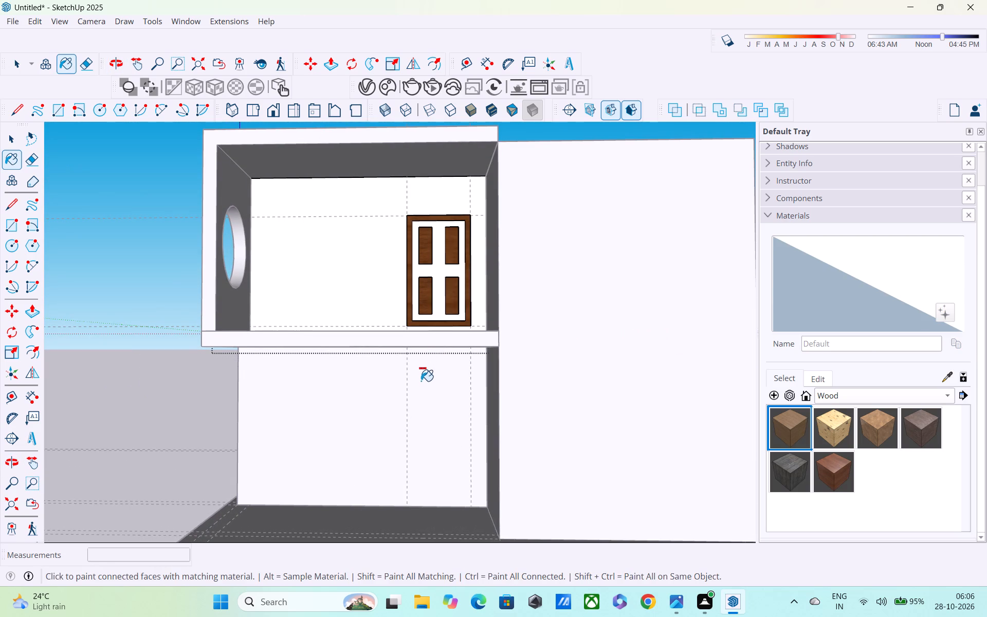
# Paint the recessed door face around the four panels with Plywood_01_1K.
pyautogui.moveTo(792, 439); pyautogui.dragTo(787, 438)
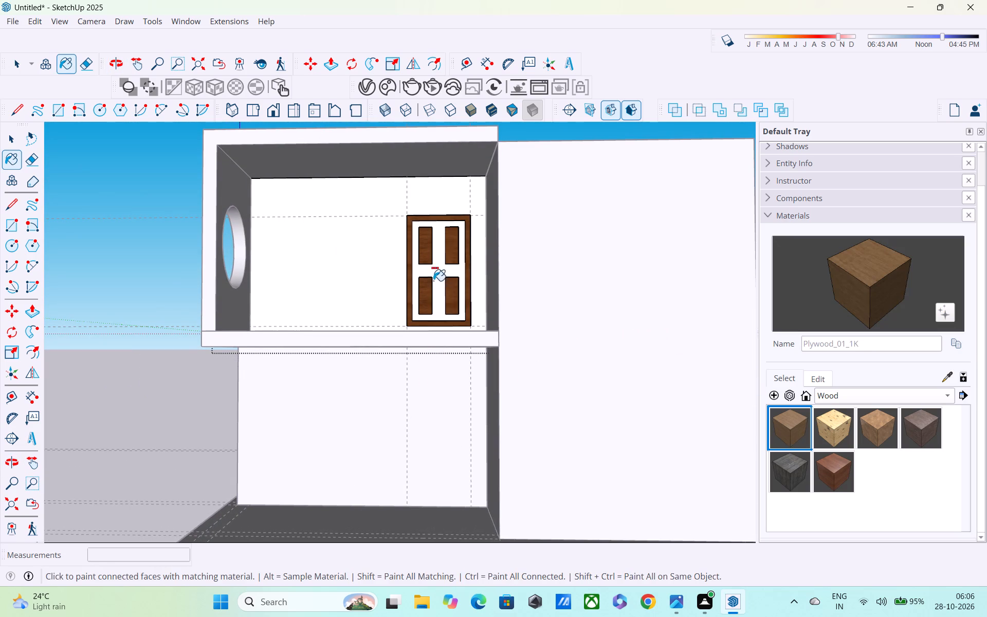
pyautogui.click(431, 270)
# Examine the two-tone painted door up close and from a distance within the upper-storey opening.
pyautogui.moveTo(449, 321); pyautogui.dragTo(396, 348, button='middle')
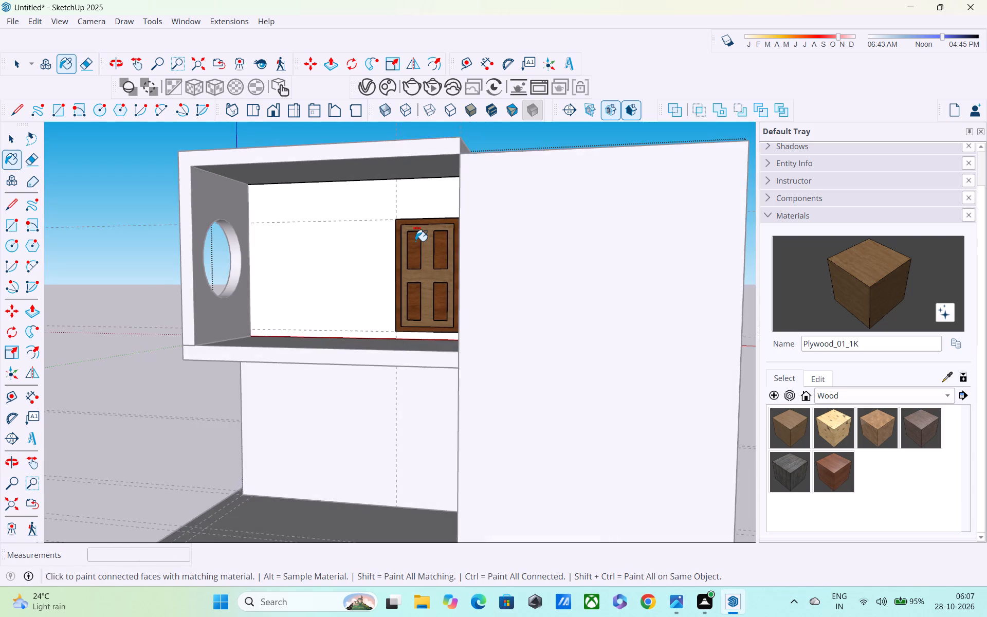
pyautogui.scroll(10, 415, 241)
pyautogui.scroll(-4, 425, 348)
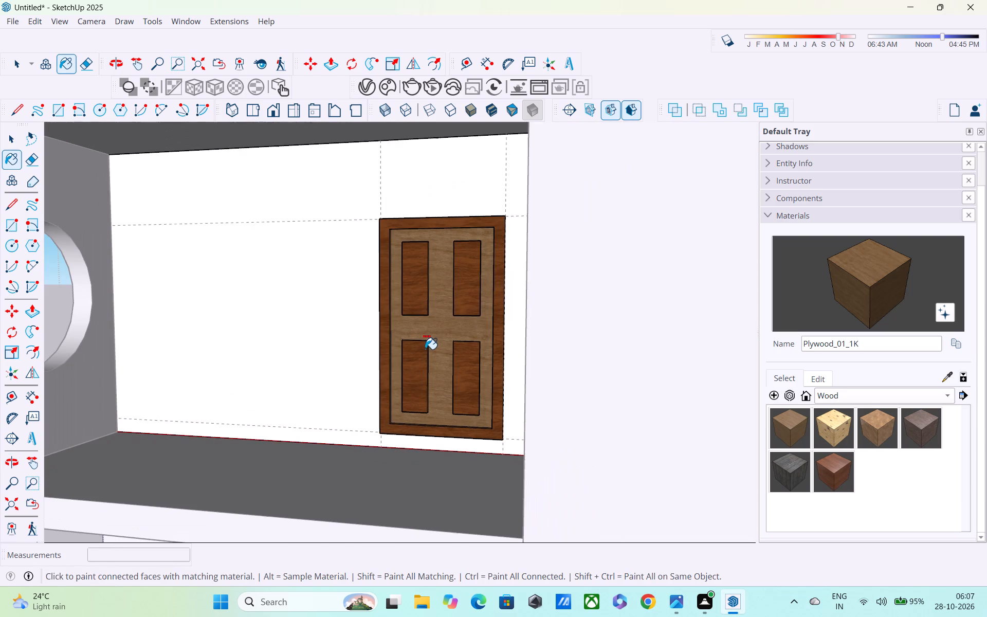
pyautogui.moveTo(425, 351); pyautogui.dragTo(489, 310, button='middle')
pyautogui.scroll(-10, 489, 310)
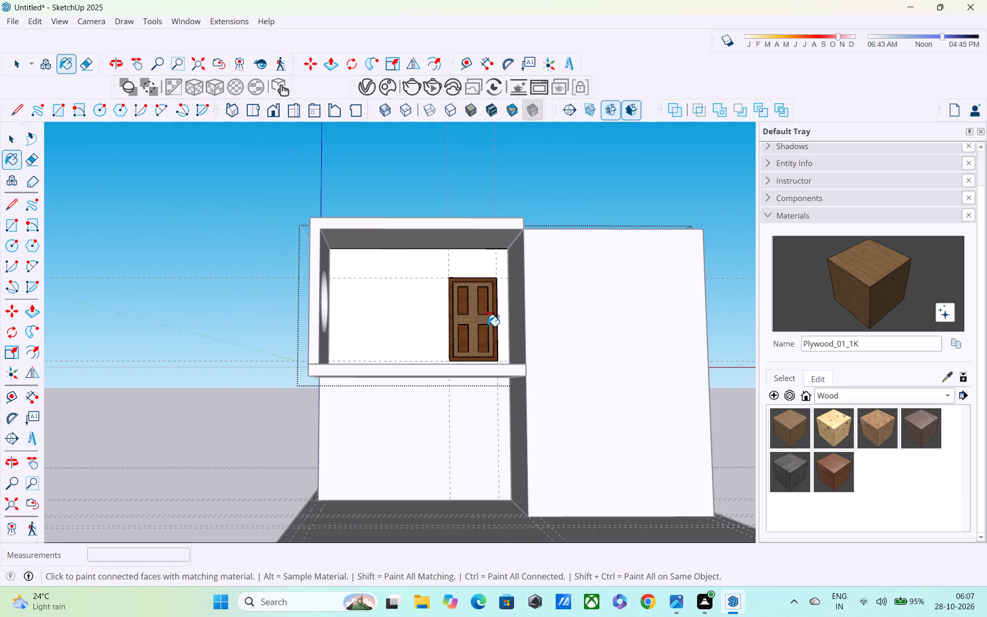
pyautogui.scroll(-4, 487, 326)
# Push each of the four raised door panels 2" back, flush with the plywood face around them.
pyautogui.scroll(10, 483, 331)
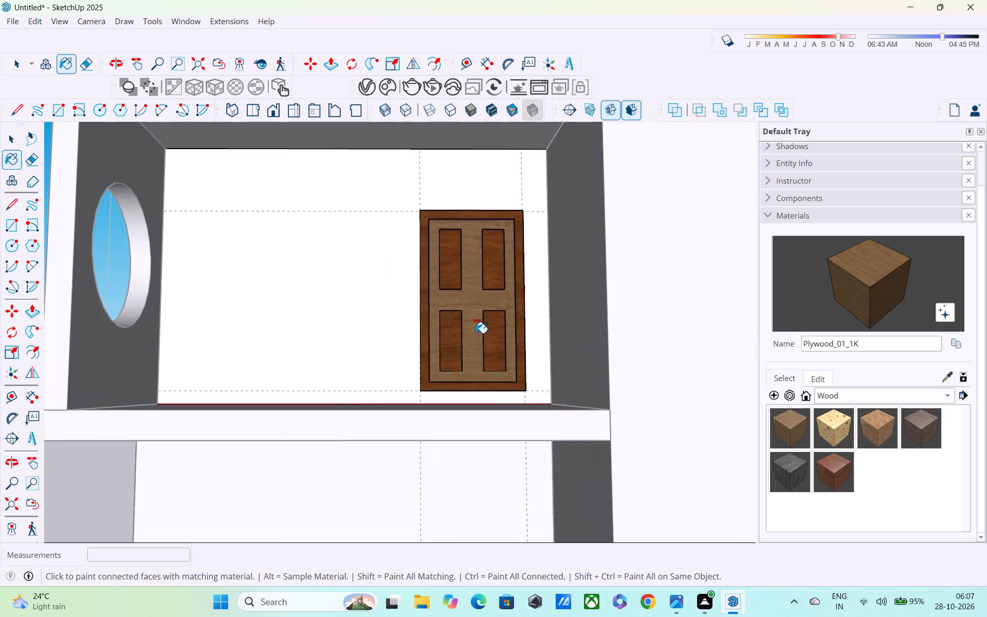
pyautogui.scroll(6, 476, 333)
pyautogui.press('space')
pyautogui.press('p')
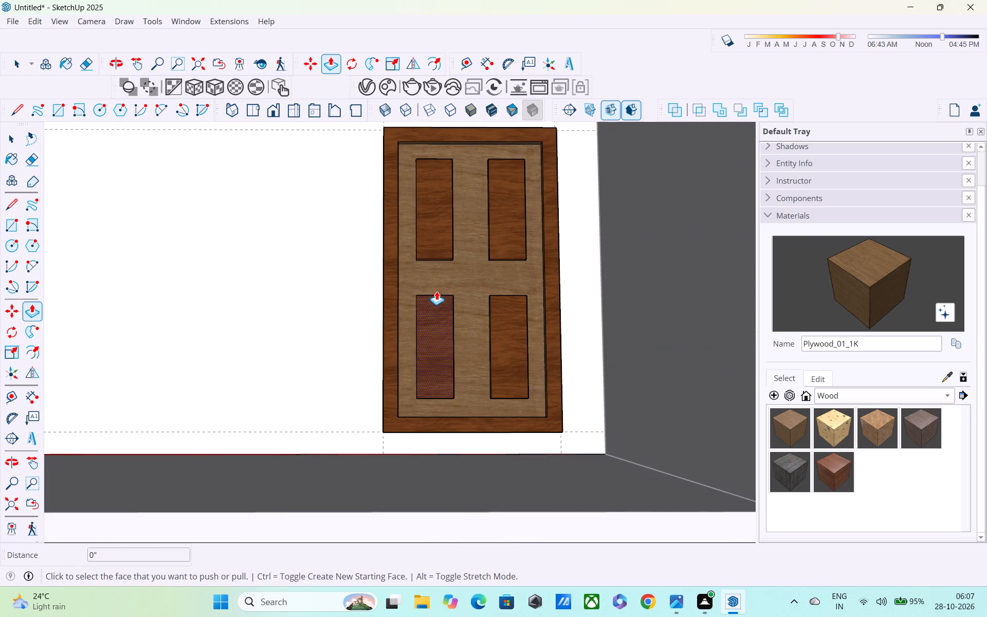
pyautogui.click(425, 246)
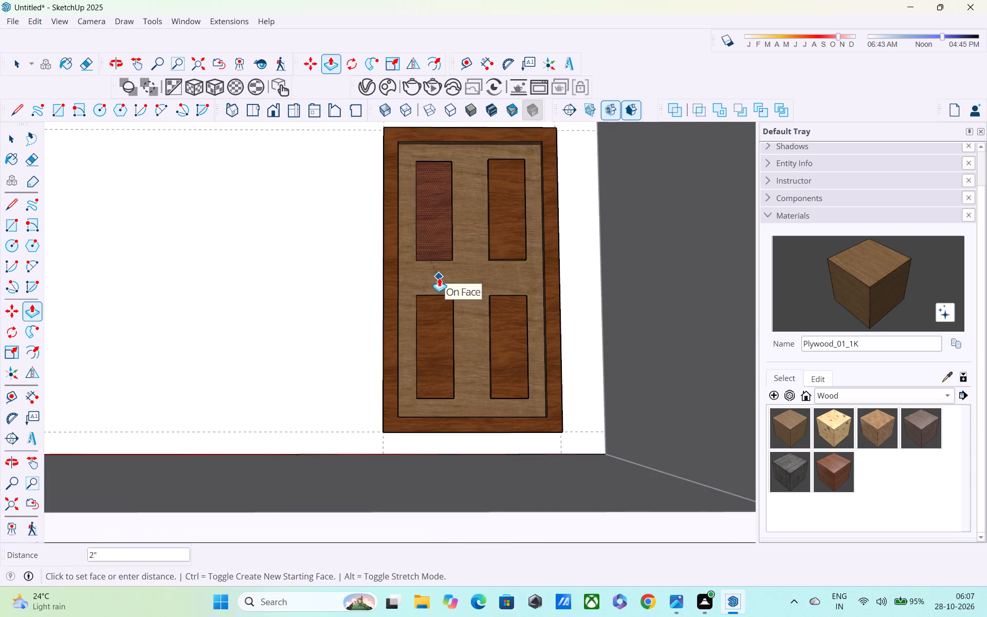
pyautogui.click(439, 278)
pyautogui.doubleClick(493, 250)
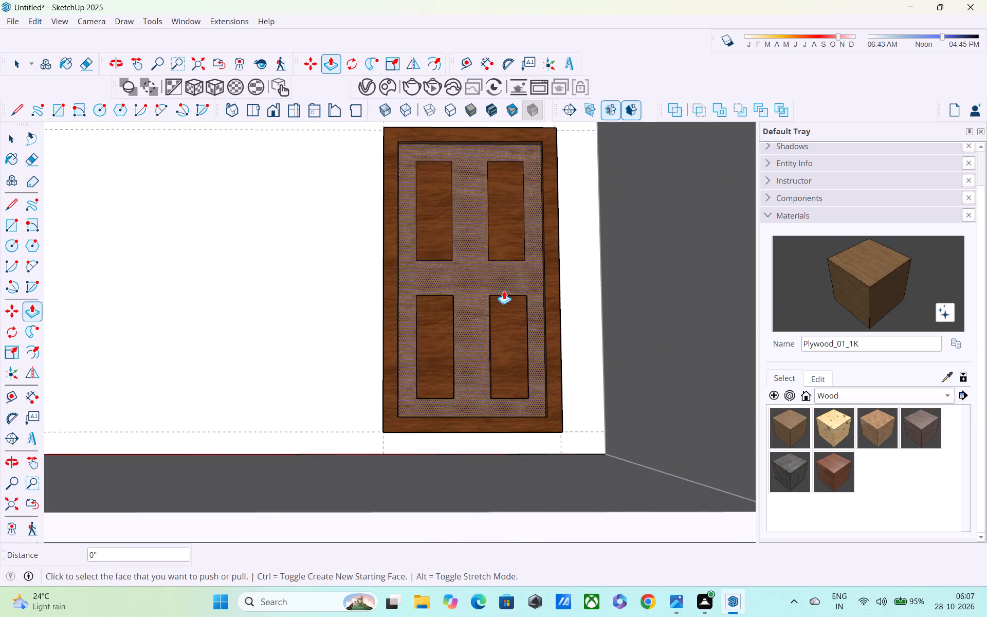
pyautogui.doubleClick(514, 340)
pyautogui.doubleClick(449, 327)
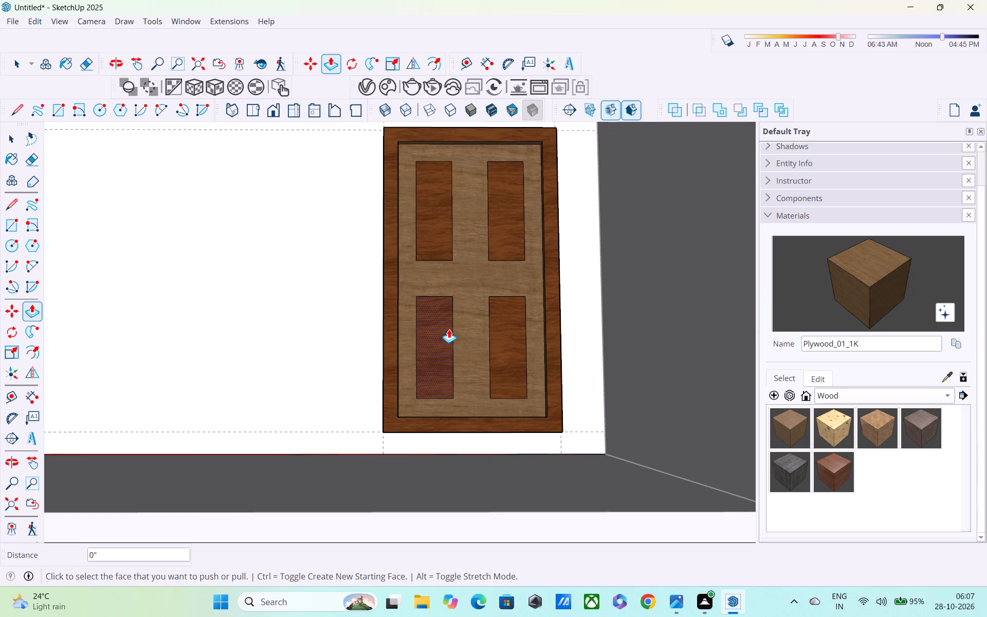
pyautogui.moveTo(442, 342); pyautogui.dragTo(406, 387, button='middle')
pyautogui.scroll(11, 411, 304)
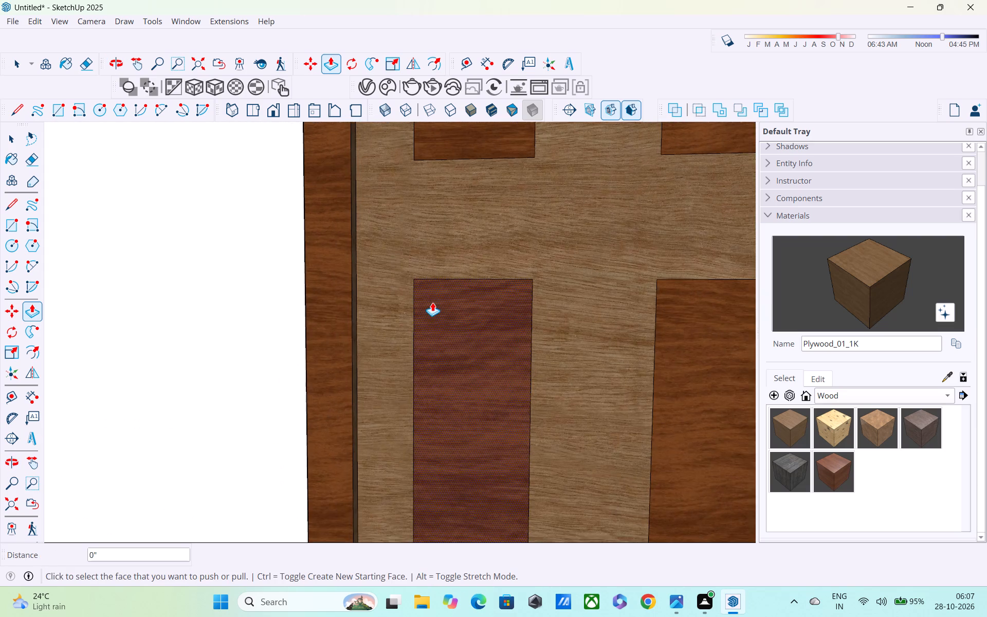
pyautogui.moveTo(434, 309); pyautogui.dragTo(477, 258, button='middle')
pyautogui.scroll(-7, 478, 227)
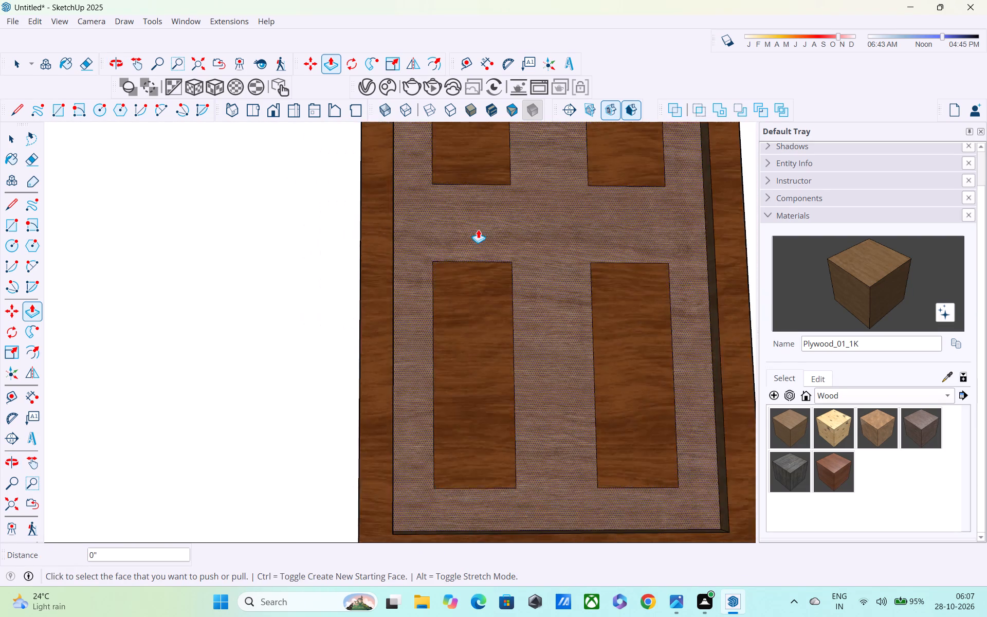
# Recess each of the four veneer door panels 2" into the surrounding plywood face.
pyautogui.scroll(-17, 478, 233)
pyautogui.scroll(11, 489, 221)
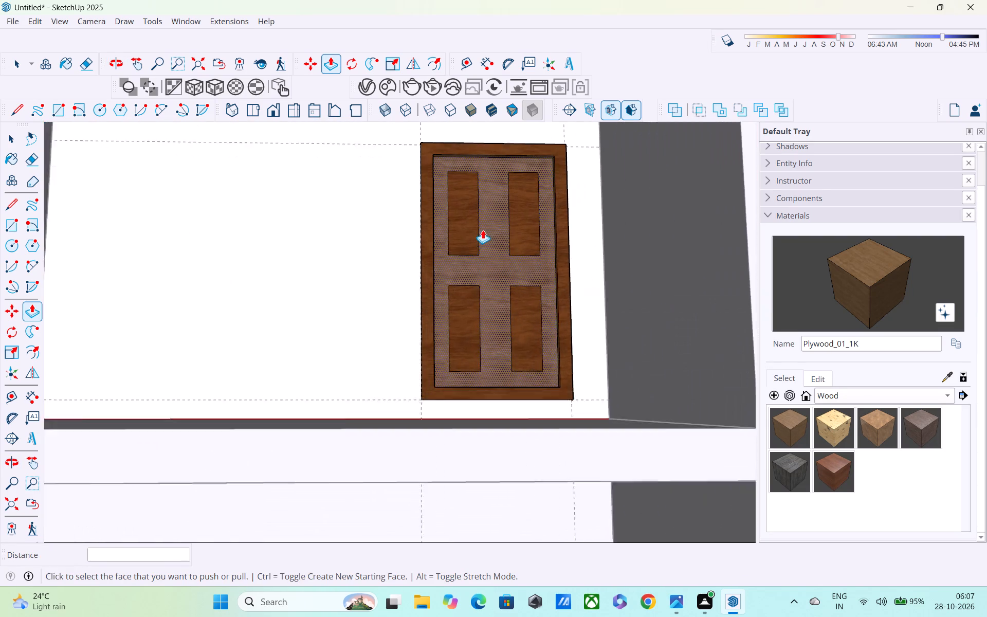
pyautogui.scroll(1, 483, 230)
pyautogui.click(470, 248)
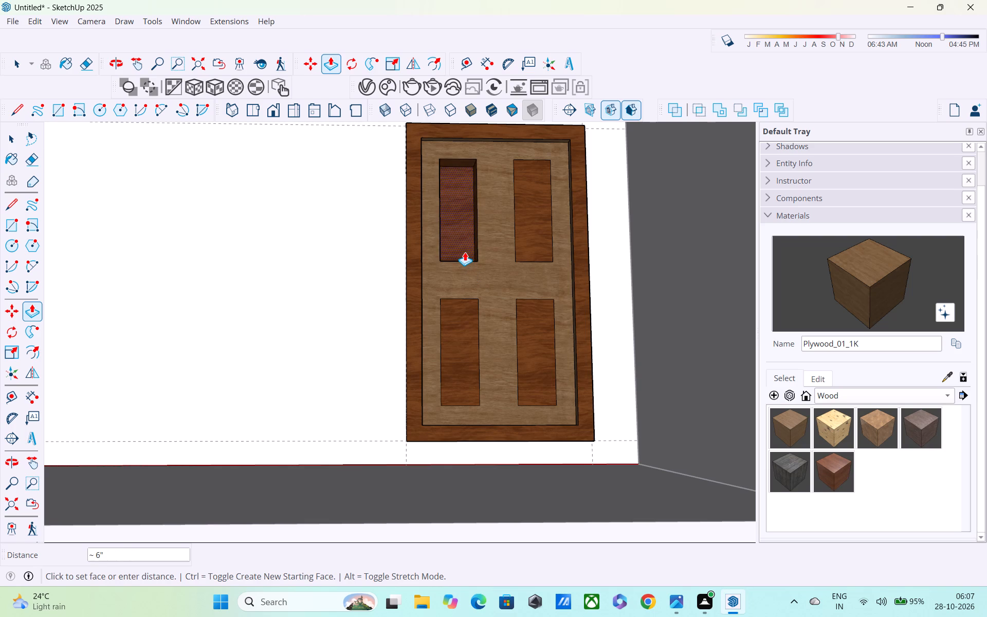
pyautogui.write('2"')
pyautogui.press('Return')
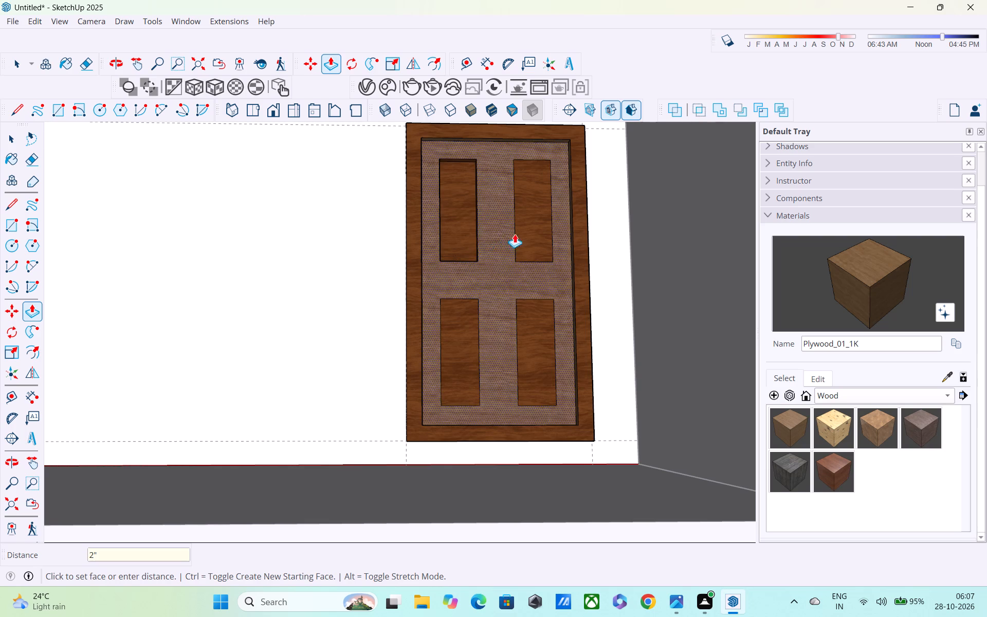
pyautogui.doubleClick(522, 234)
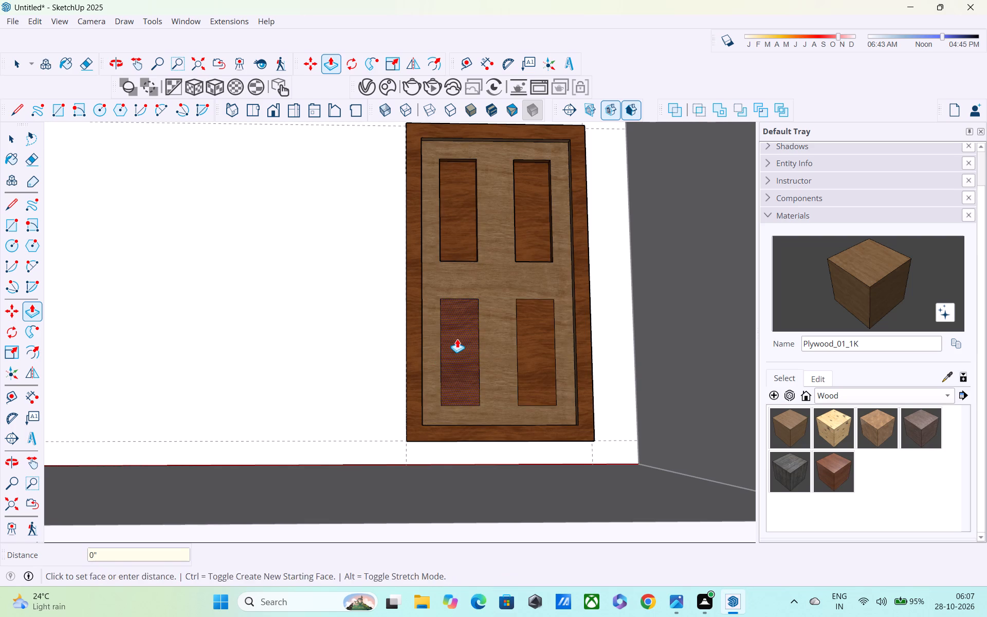
pyautogui.doubleClick(457, 339)
pyautogui.doubleClick(534, 339)
# Examine the recessed-panel door and the balcony with its round side opening from several angles around the building.
pyautogui.scroll(-4, 534, 338)
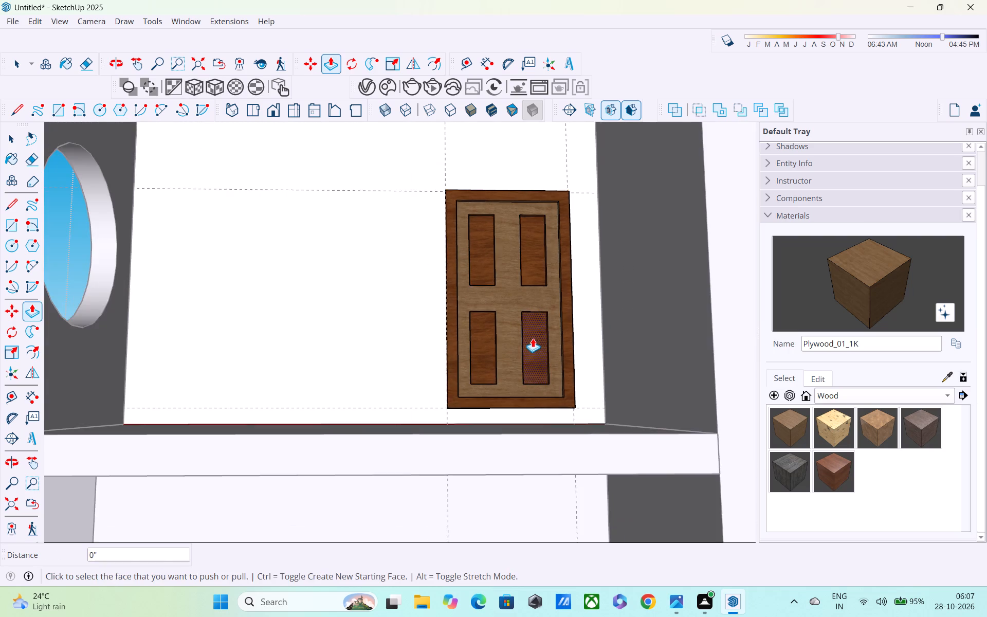
pyautogui.moveTo(528, 341); pyautogui.dragTo(427, 351, button='middle')
pyautogui.scroll(-5, 415, 342)
pyautogui.press('space')
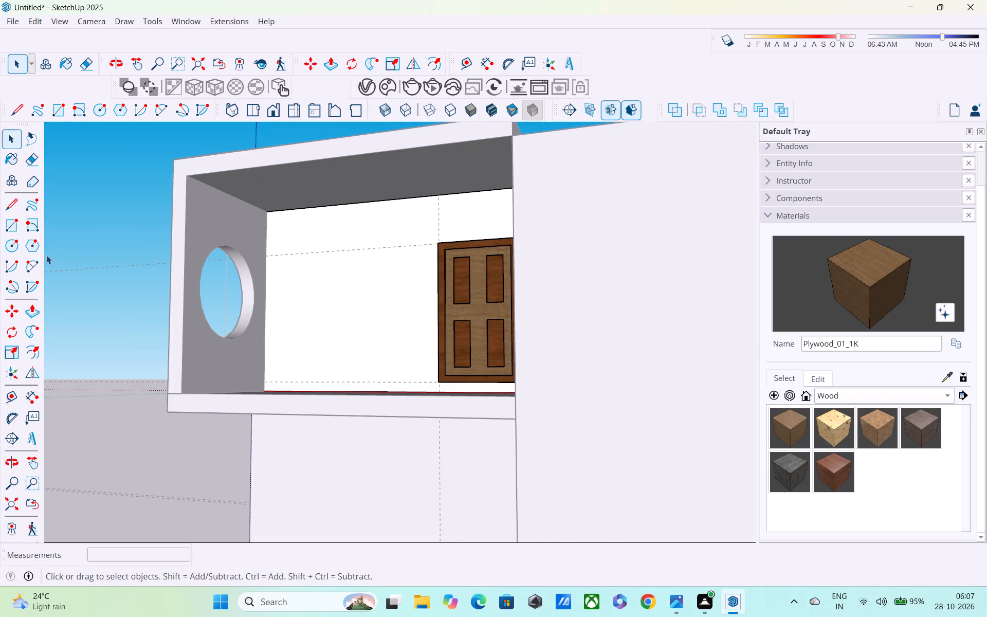
pyautogui.moveTo(634, 313); pyautogui.dragTo(516, 359, button='middle')
pyautogui.scroll(4, 848, 385)
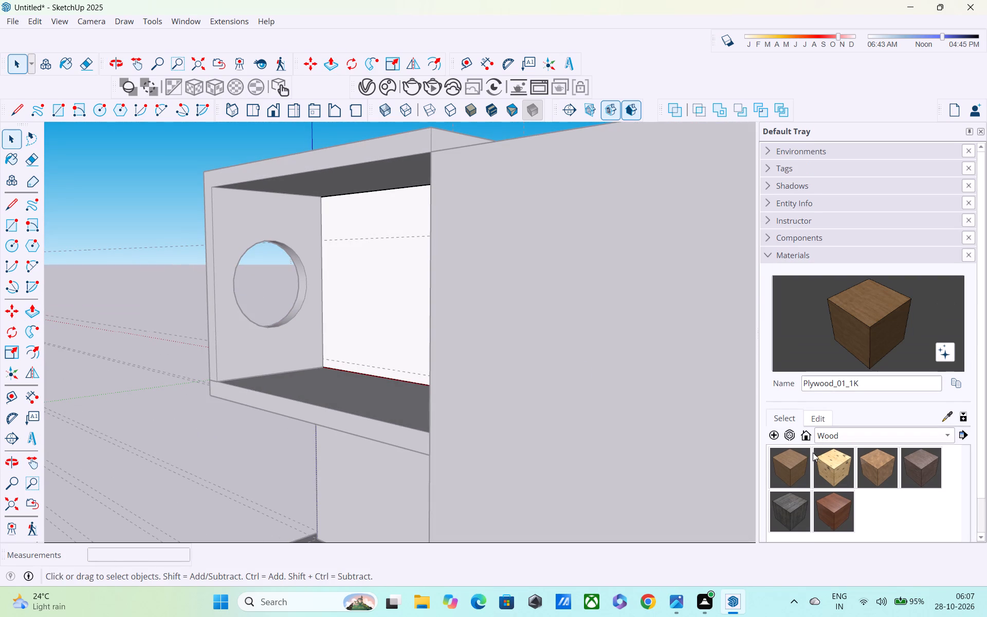
pyautogui.scroll(-3, 813, 455)
pyautogui.moveTo(270, 284); pyautogui.dragTo(419, 243, button='middle')
pyautogui.scroll(-5, 449, 251)
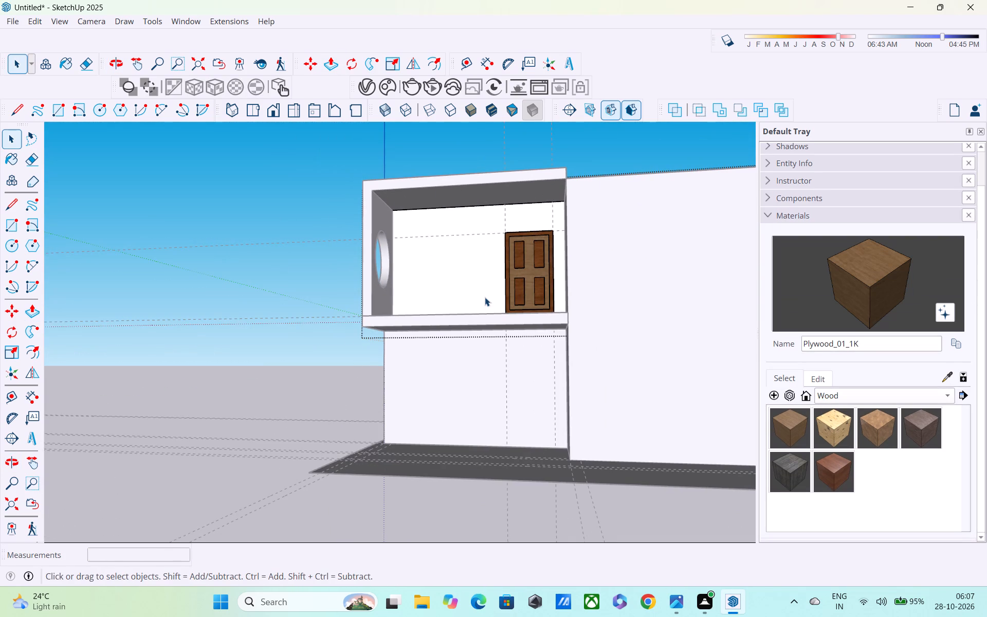
pyautogui.scroll(-2, 483, 291)
pyautogui.keyDown('shift'); pyautogui.moveTo(482, 289); pyautogui.dragTo(475, 231, button='middle'); pyautogui.keyUp('shift')
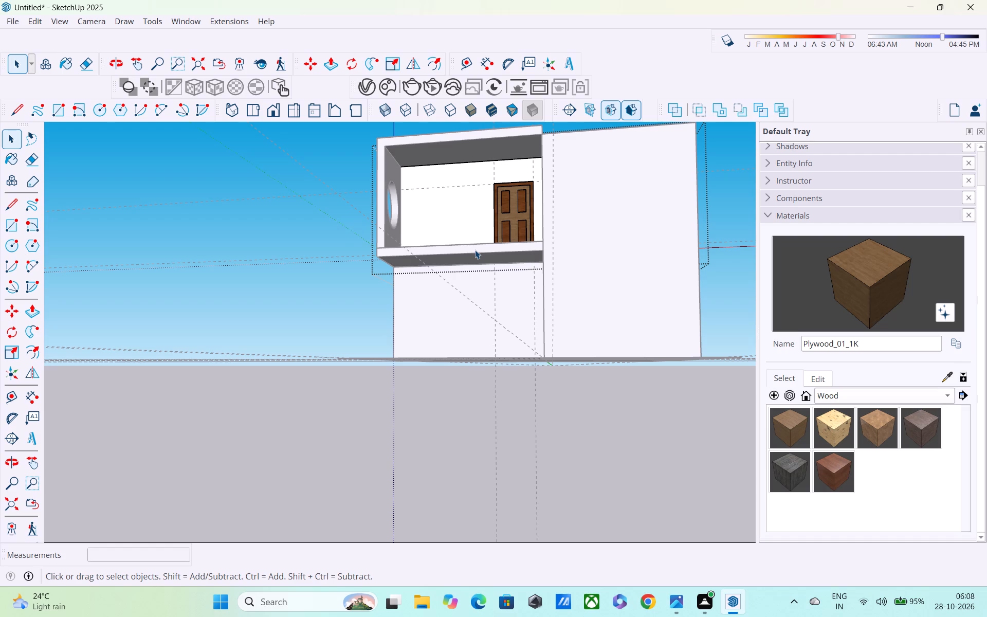
pyautogui.scroll(1, 475, 250)
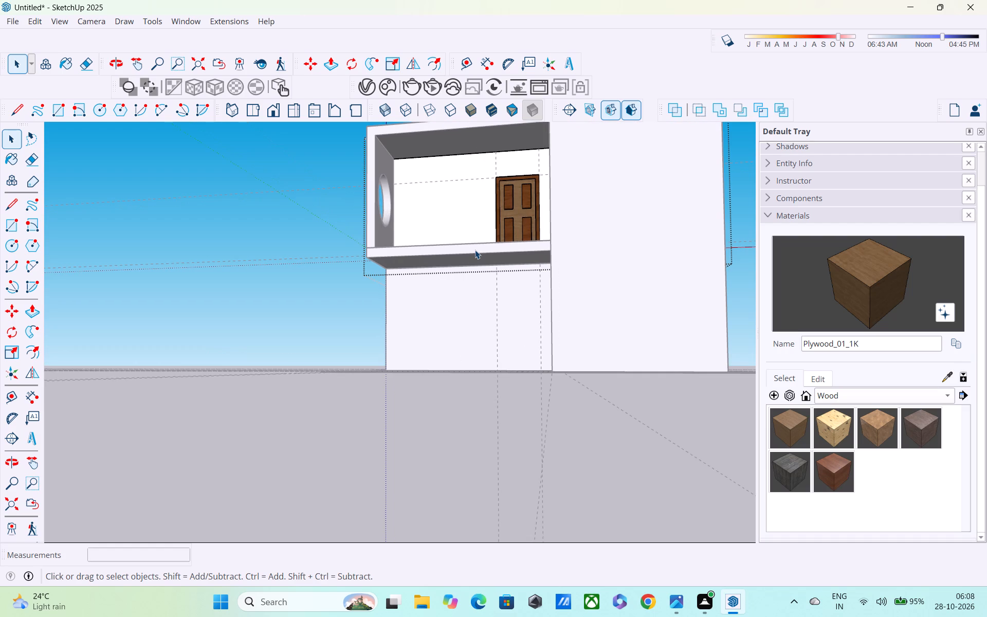
pyautogui.scroll(-2, 475, 250)
pyautogui.moveTo(476, 263); pyautogui.dragTo(302, 328, button='middle')
# Open the balcony side wall for editing and draw a 3' vertical line up from its bottom edge, near the front edge.
pyautogui.scroll(2, 368, 203)
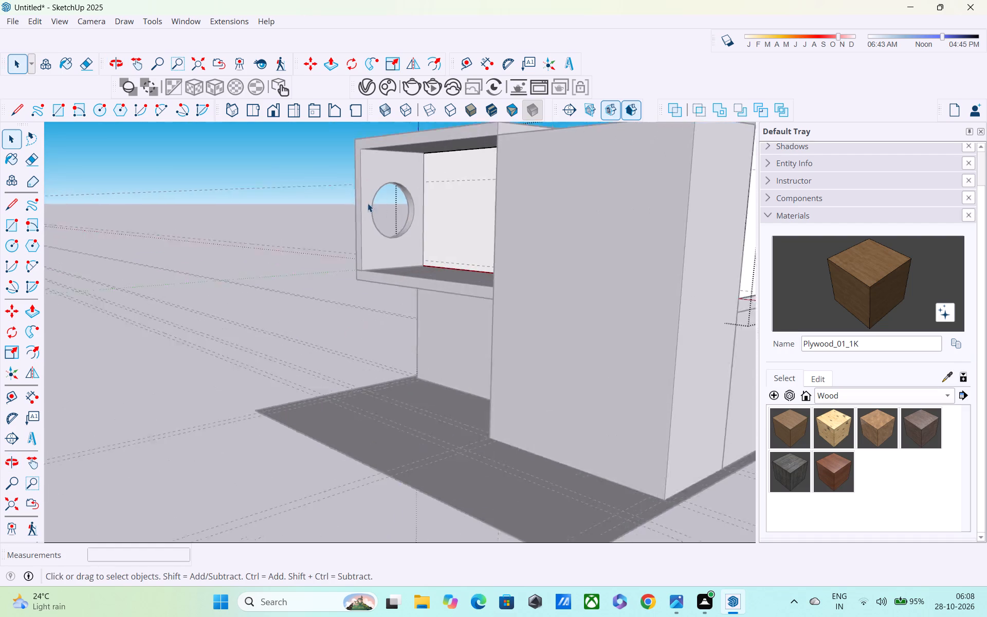
pyautogui.scroll(9, 368, 203)
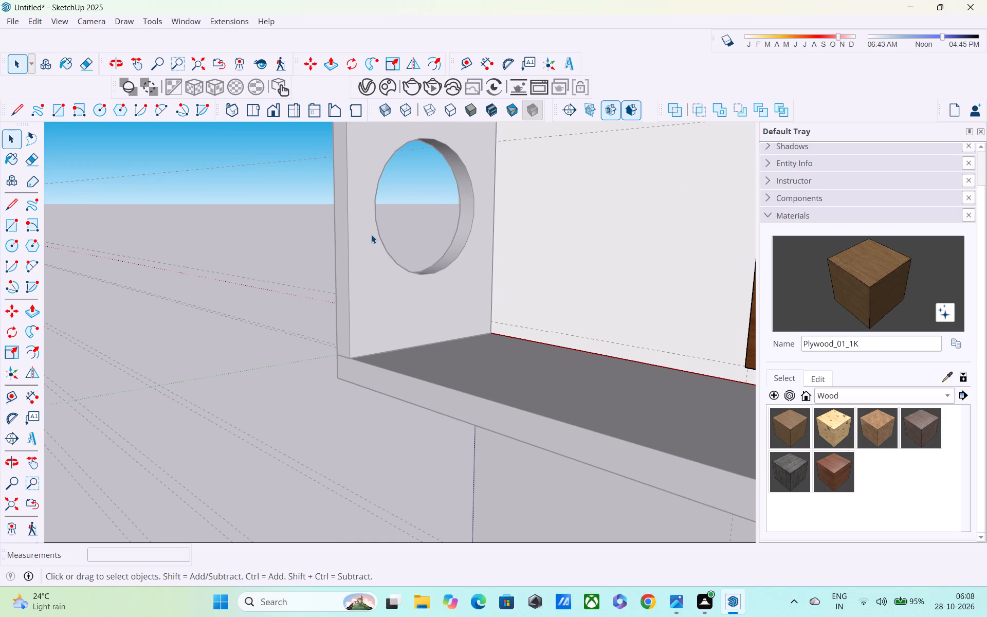
pyautogui.press('c')
pyautogui.scroll(2, 368, 206)
pyautogui.press('space')
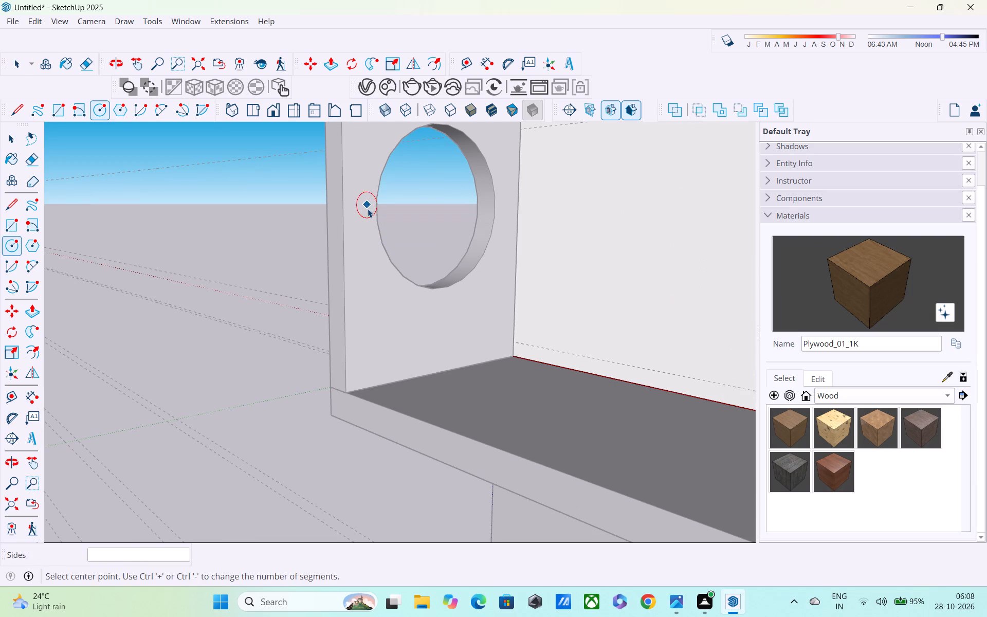
pyautogui.doubleClick(368, 209)
pyautogui.press('c')
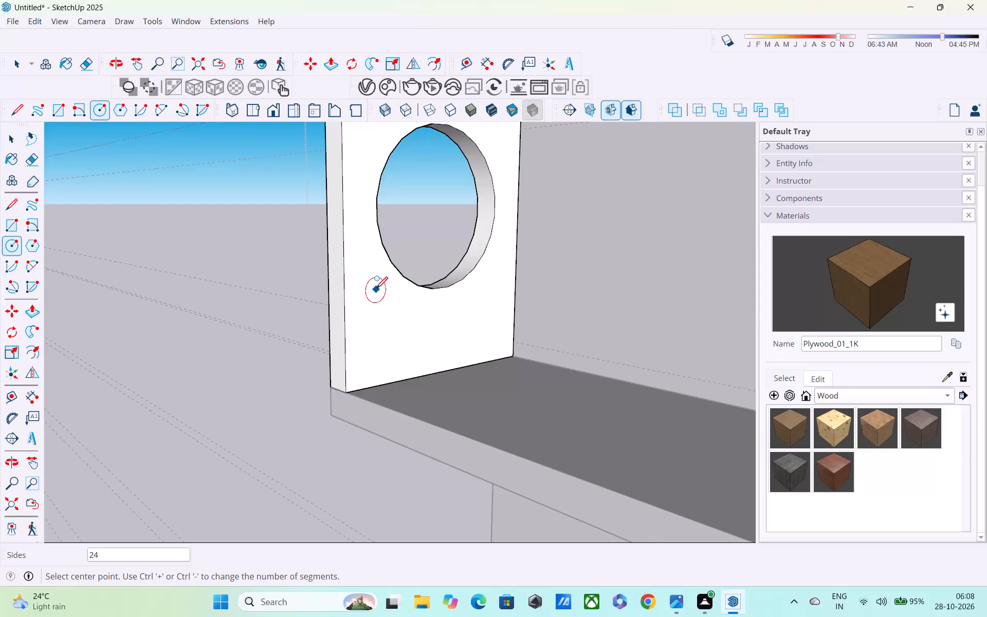
pyautogui.press('space')
pyautogui.write('L')
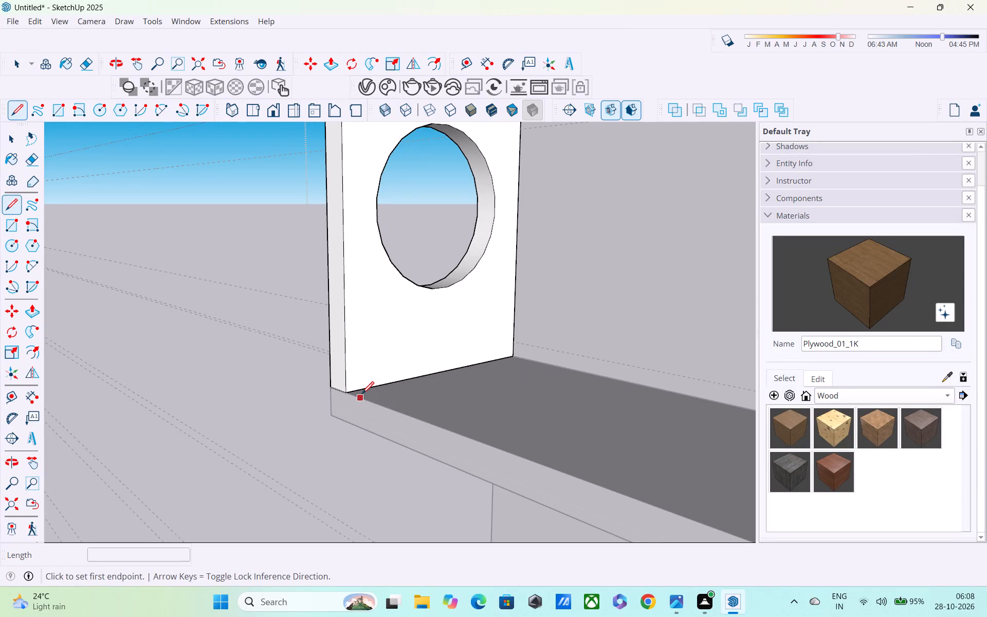
pyautogui.click(362, 393)
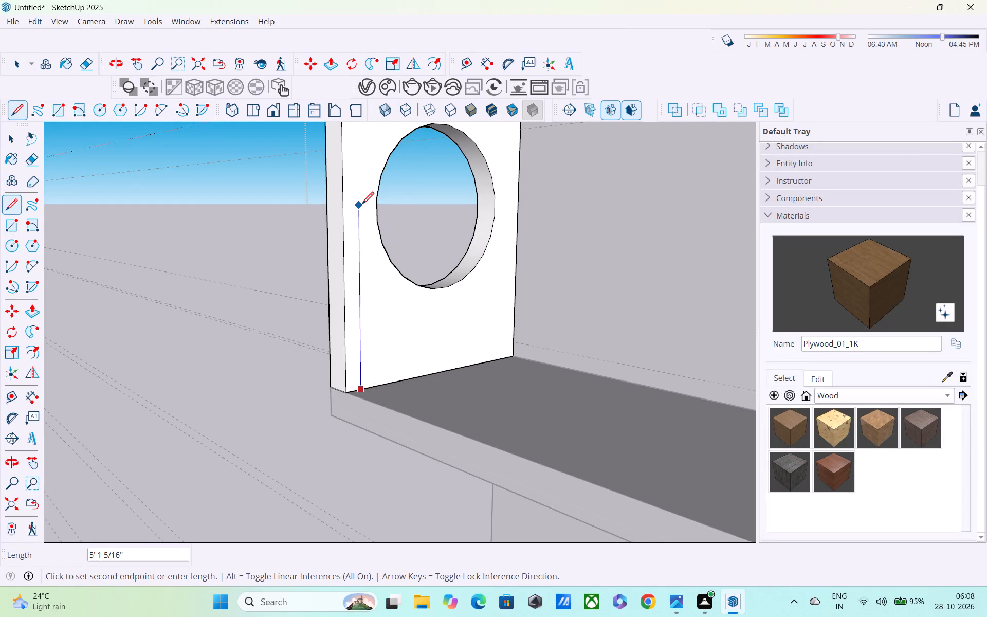
pyautogui.write("3'")
pyautogui.press('Return')
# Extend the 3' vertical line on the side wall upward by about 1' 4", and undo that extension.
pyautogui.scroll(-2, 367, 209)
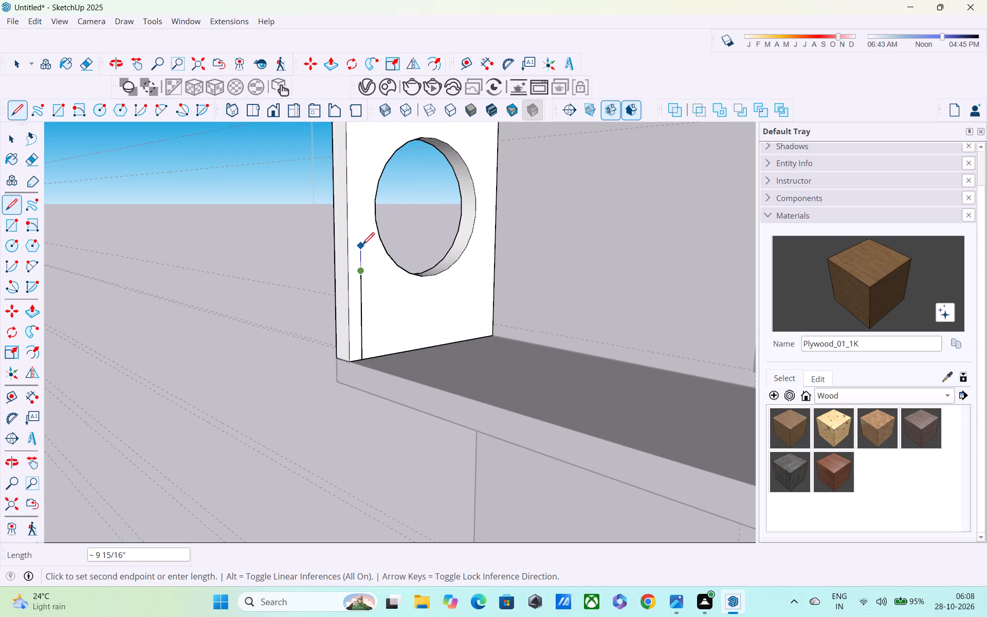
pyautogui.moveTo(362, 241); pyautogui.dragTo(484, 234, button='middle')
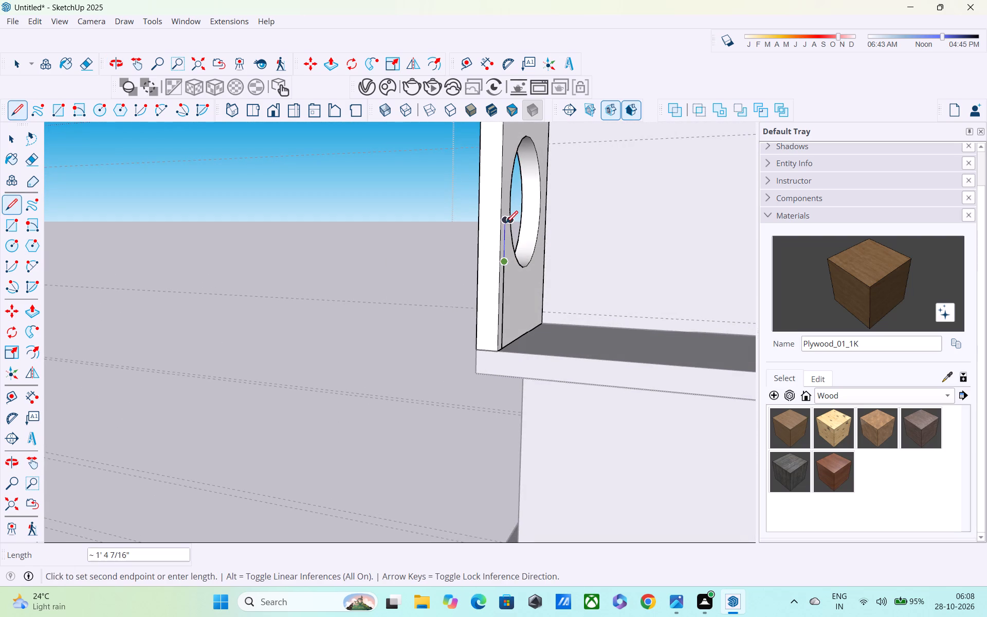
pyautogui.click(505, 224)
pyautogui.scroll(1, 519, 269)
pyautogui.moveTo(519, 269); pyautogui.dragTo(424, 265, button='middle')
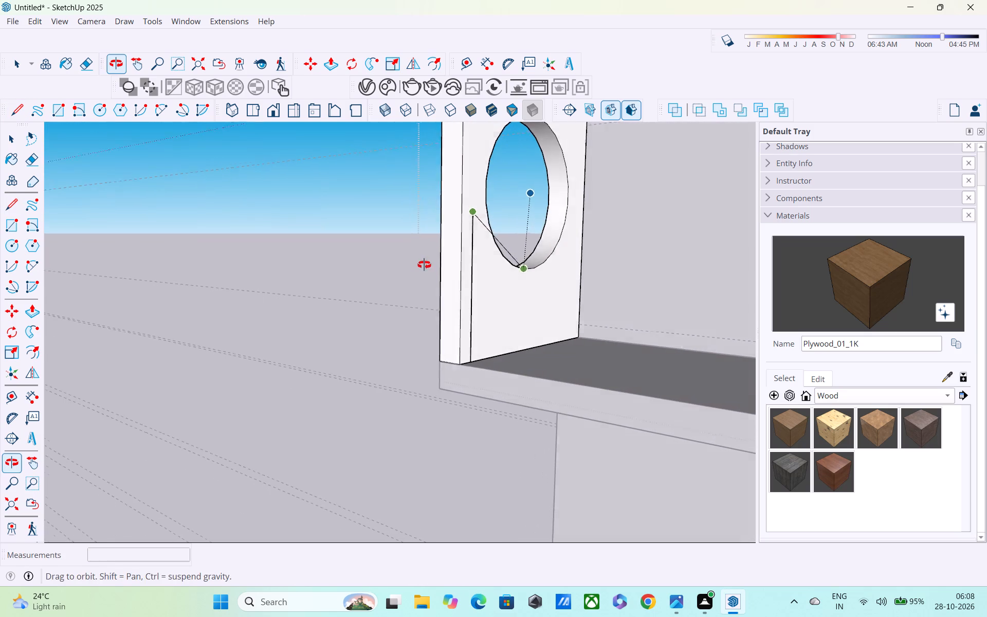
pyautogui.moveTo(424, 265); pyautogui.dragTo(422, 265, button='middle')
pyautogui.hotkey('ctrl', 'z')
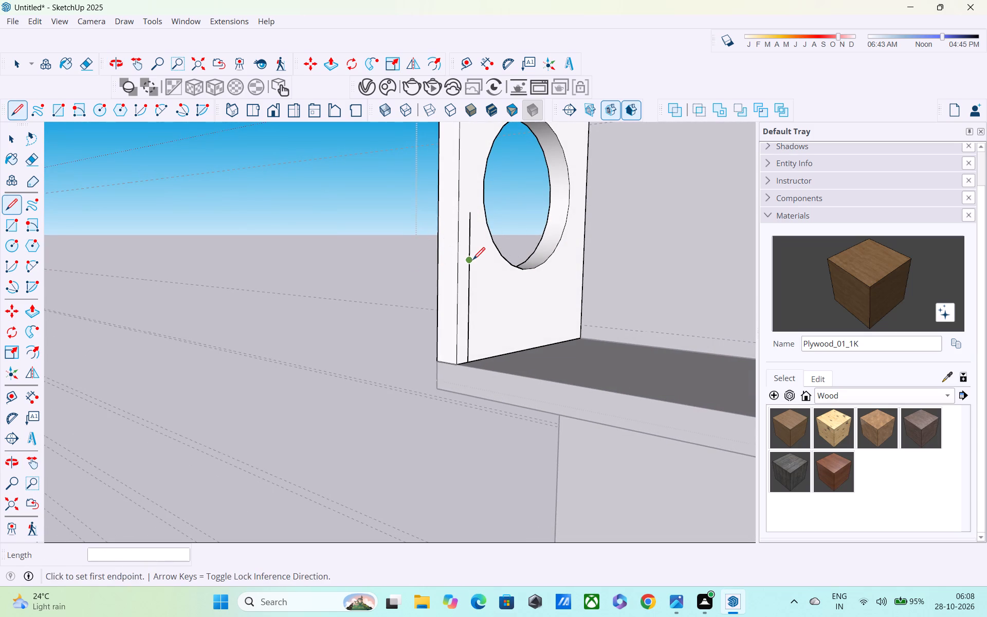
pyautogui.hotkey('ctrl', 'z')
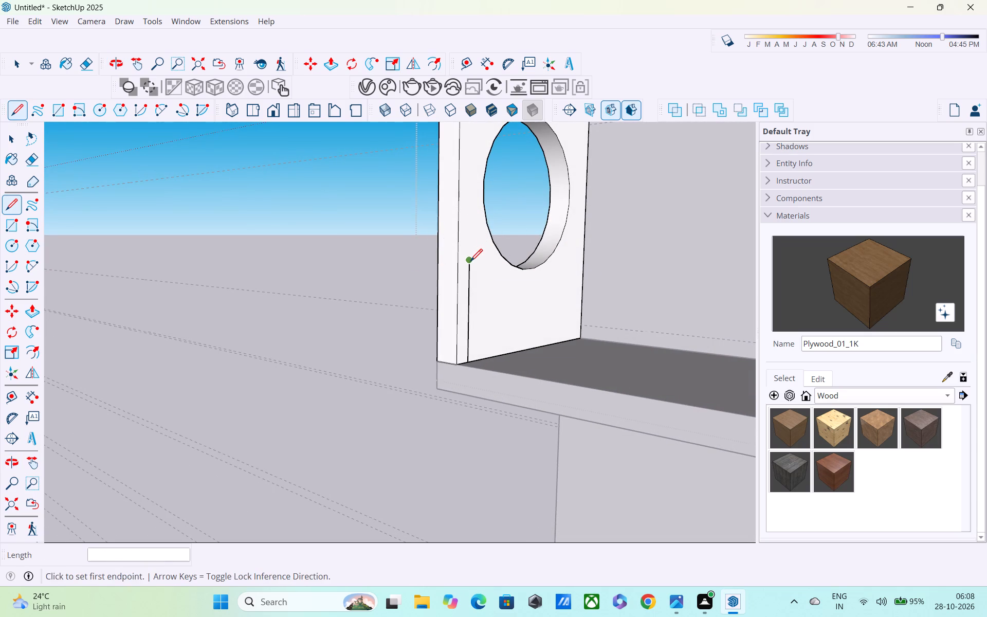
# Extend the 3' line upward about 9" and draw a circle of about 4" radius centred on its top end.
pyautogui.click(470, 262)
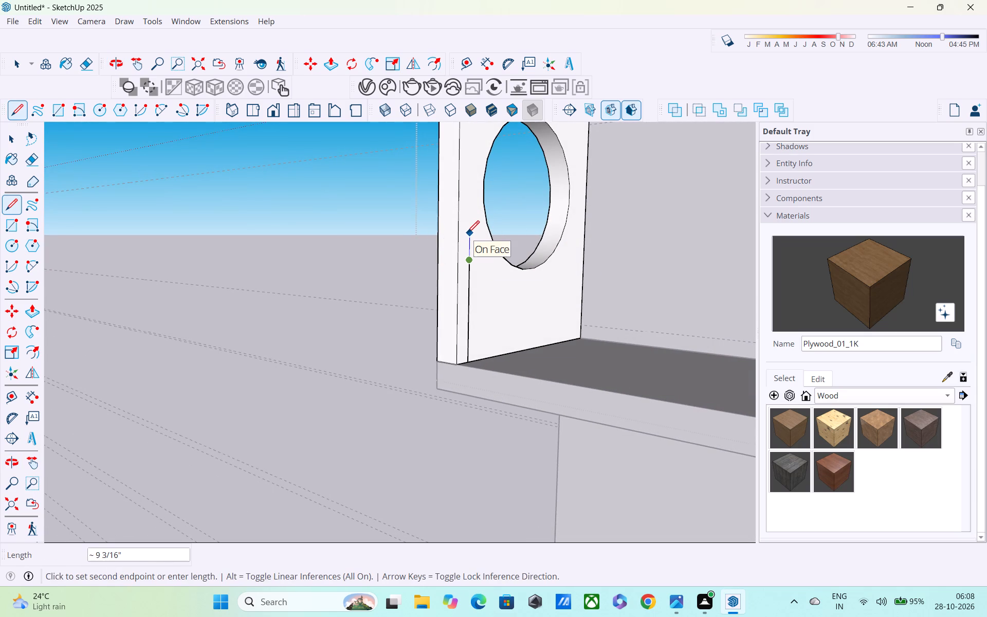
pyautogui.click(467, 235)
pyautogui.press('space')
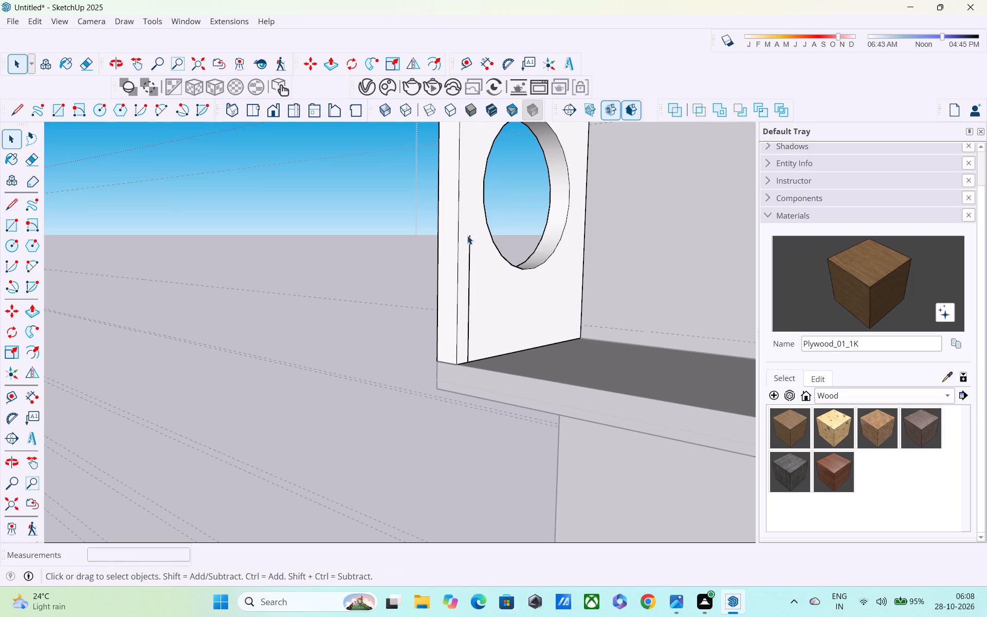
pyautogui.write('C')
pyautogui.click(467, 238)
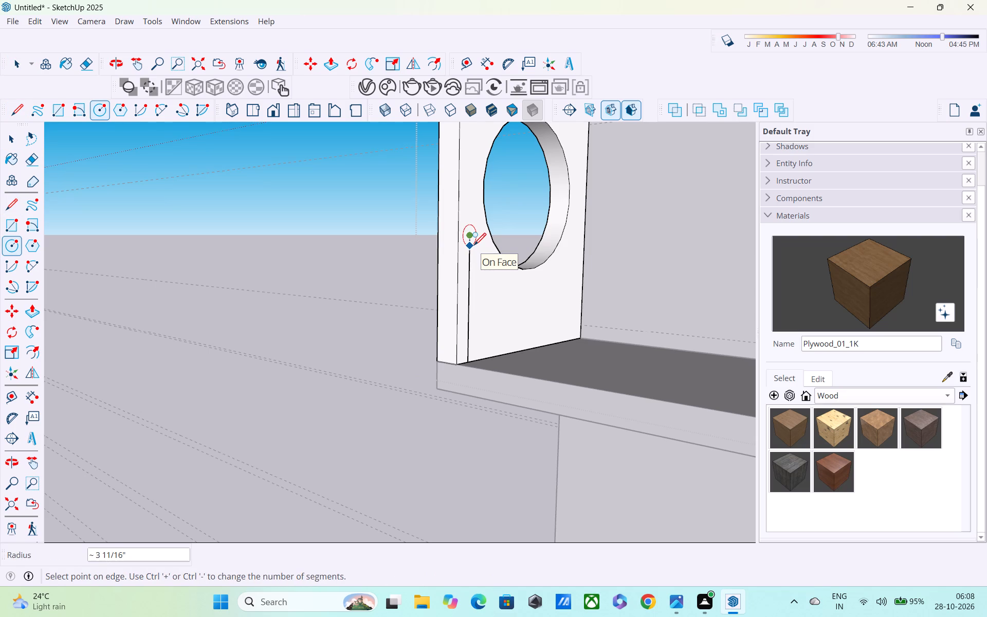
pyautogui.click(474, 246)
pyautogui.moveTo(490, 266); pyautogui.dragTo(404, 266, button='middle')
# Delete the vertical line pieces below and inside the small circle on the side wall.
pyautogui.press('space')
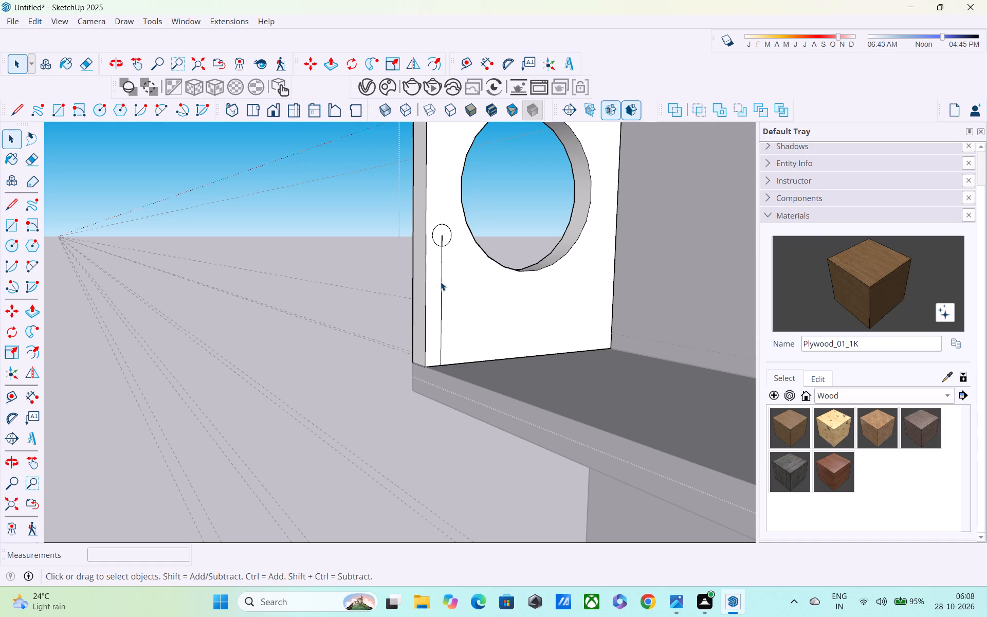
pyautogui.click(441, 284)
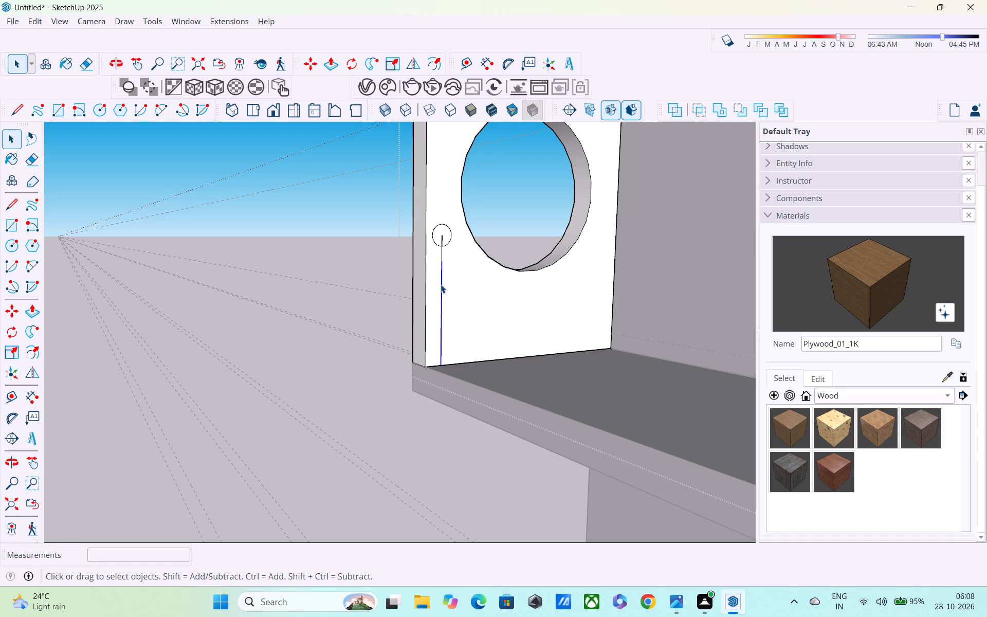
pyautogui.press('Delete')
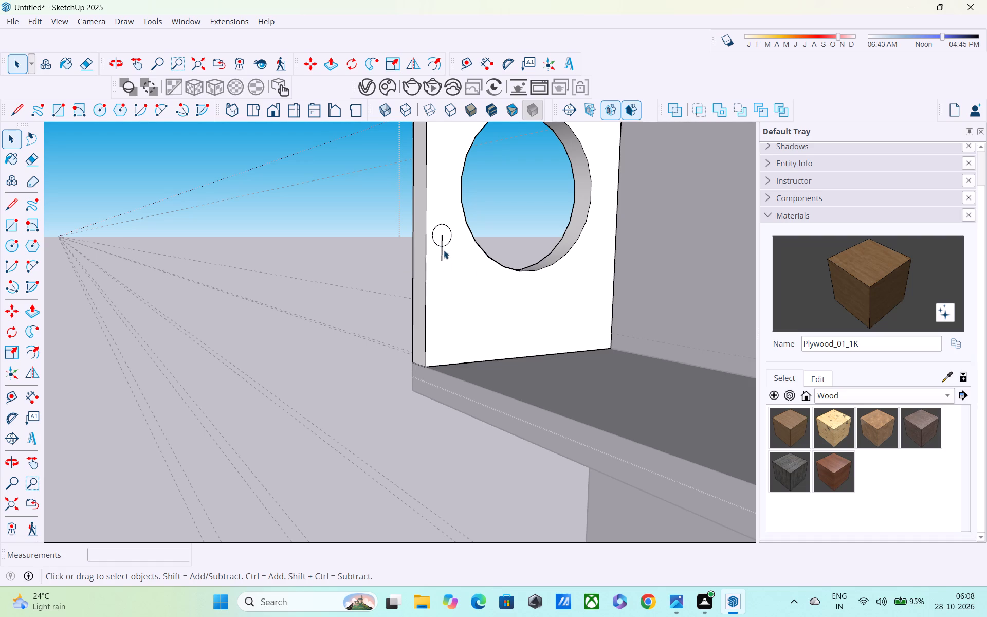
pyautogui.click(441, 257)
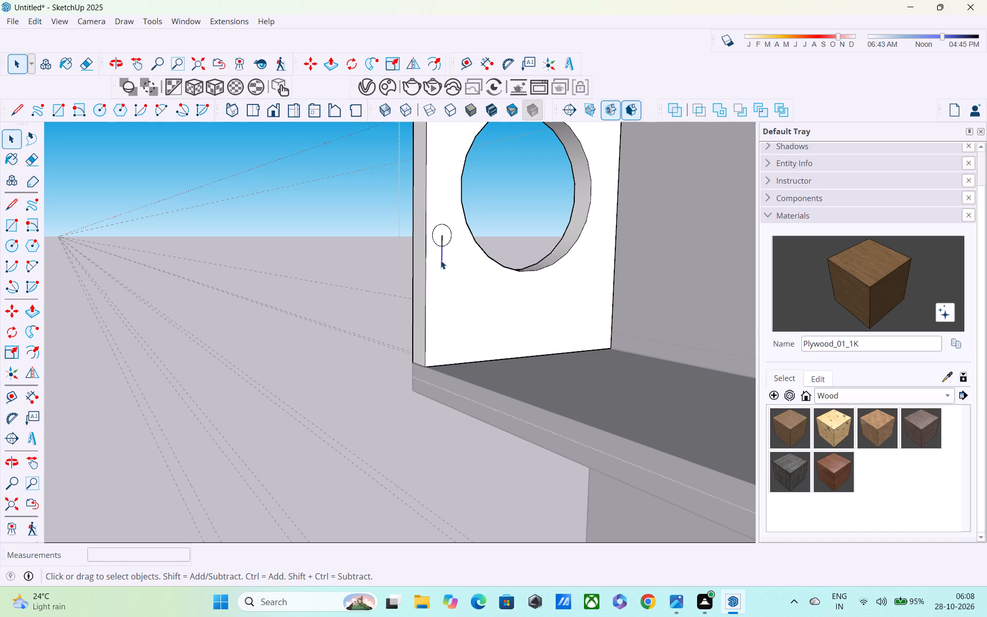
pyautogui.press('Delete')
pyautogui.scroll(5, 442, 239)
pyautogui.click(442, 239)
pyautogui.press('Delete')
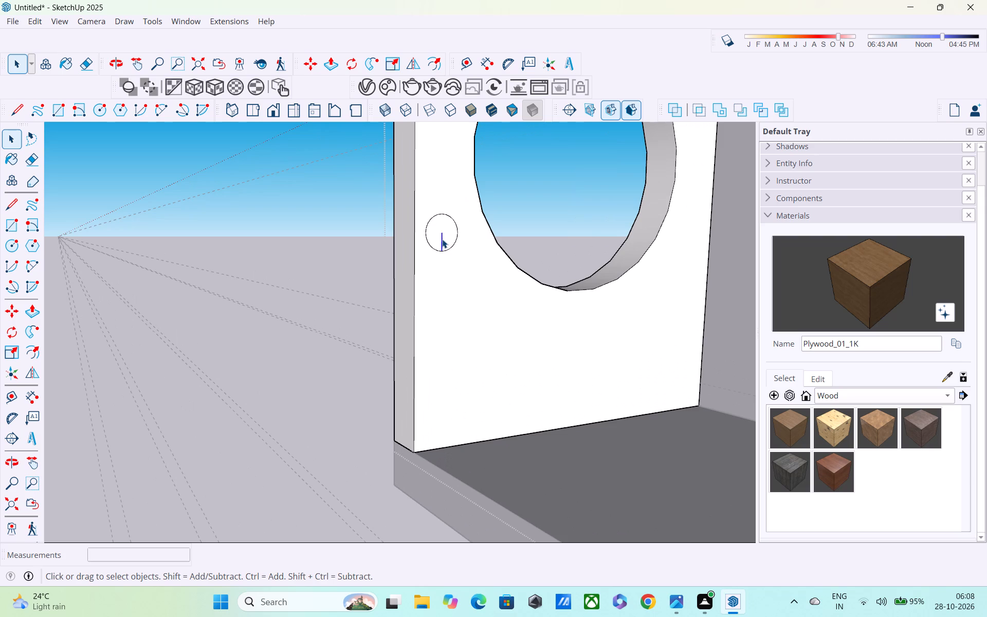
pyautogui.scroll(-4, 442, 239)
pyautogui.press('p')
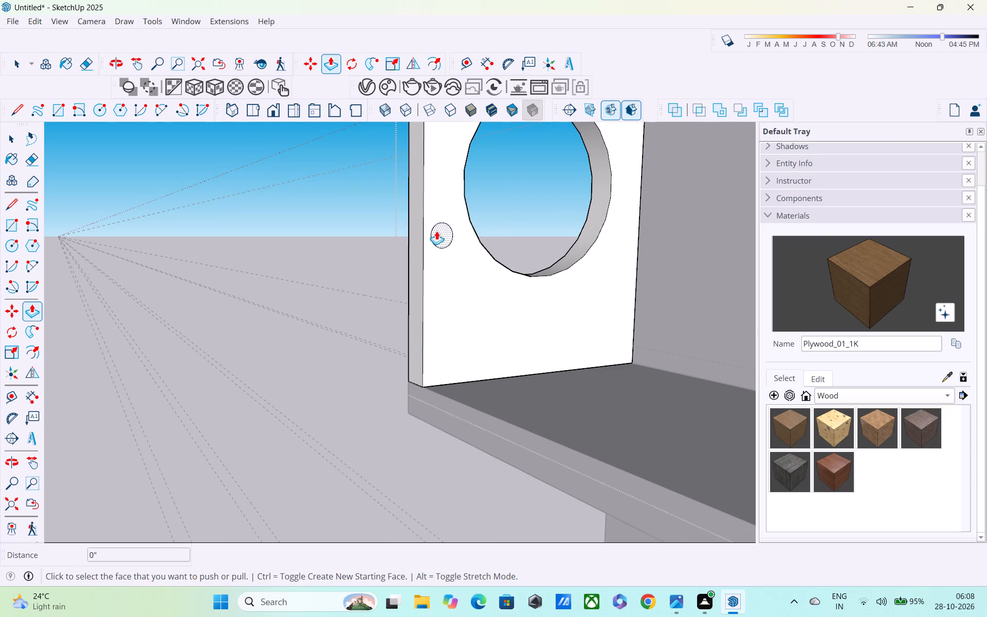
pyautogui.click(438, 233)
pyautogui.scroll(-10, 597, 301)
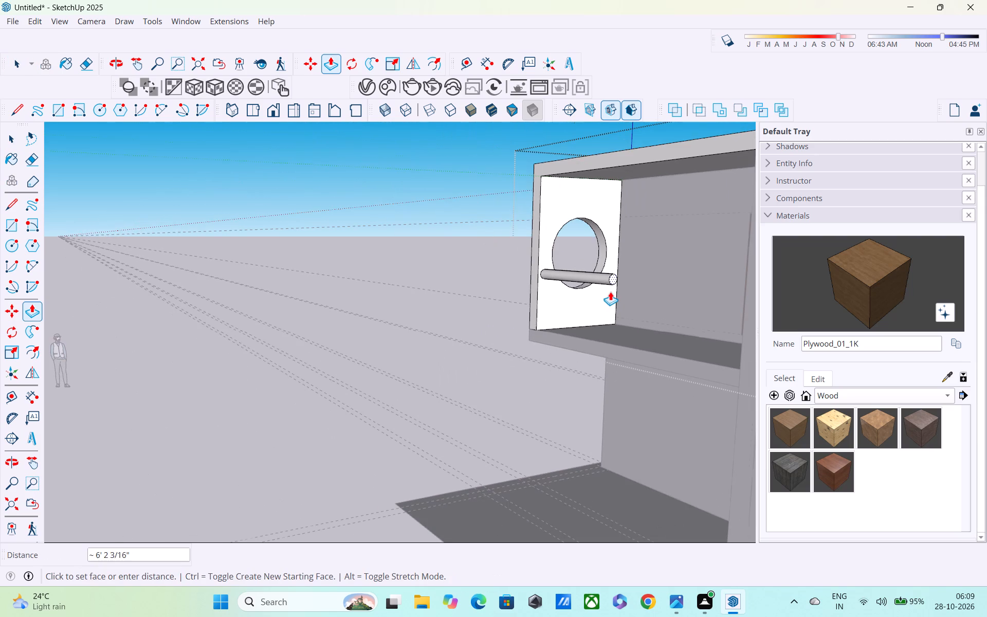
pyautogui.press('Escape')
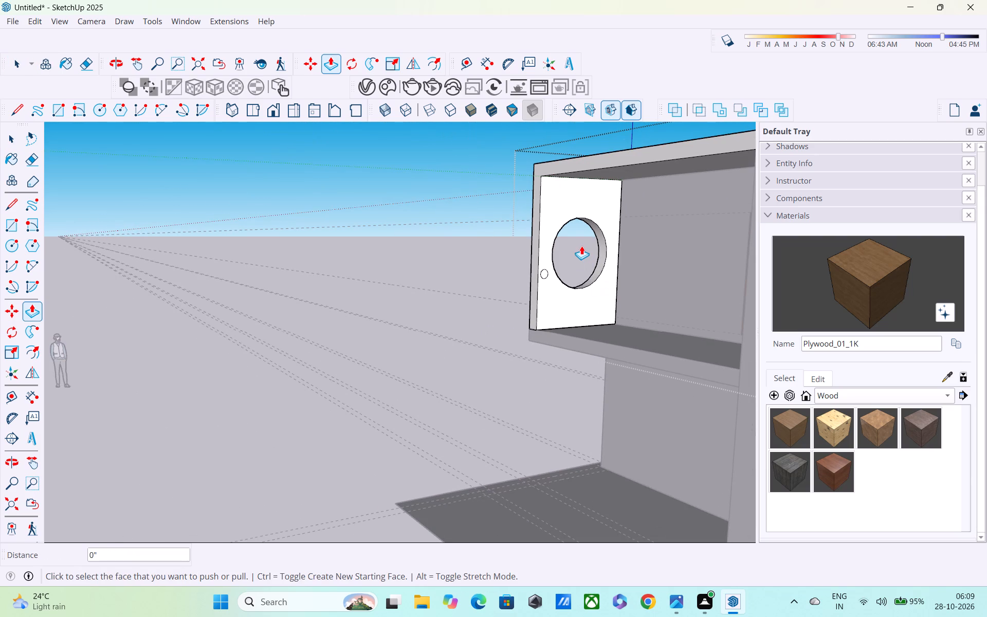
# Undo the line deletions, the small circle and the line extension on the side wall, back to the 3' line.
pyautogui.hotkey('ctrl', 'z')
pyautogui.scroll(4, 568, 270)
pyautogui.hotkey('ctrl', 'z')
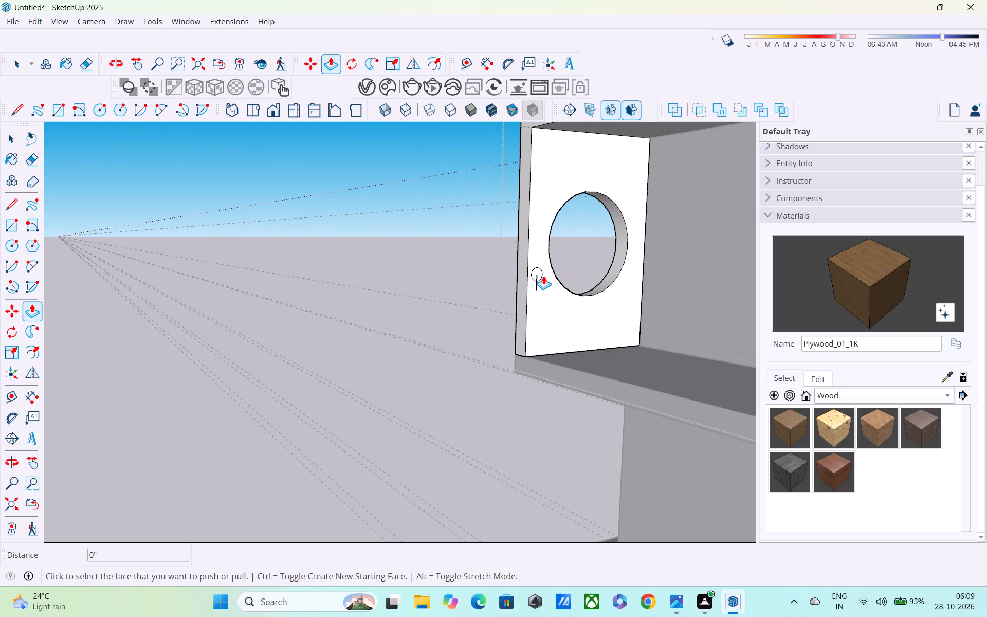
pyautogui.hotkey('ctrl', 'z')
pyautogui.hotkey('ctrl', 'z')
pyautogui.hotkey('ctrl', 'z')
# Undo the 3' vertical line on the side wall.
pyautogui.hotkey('ctrl', 'z')
pyautogui.press('space')
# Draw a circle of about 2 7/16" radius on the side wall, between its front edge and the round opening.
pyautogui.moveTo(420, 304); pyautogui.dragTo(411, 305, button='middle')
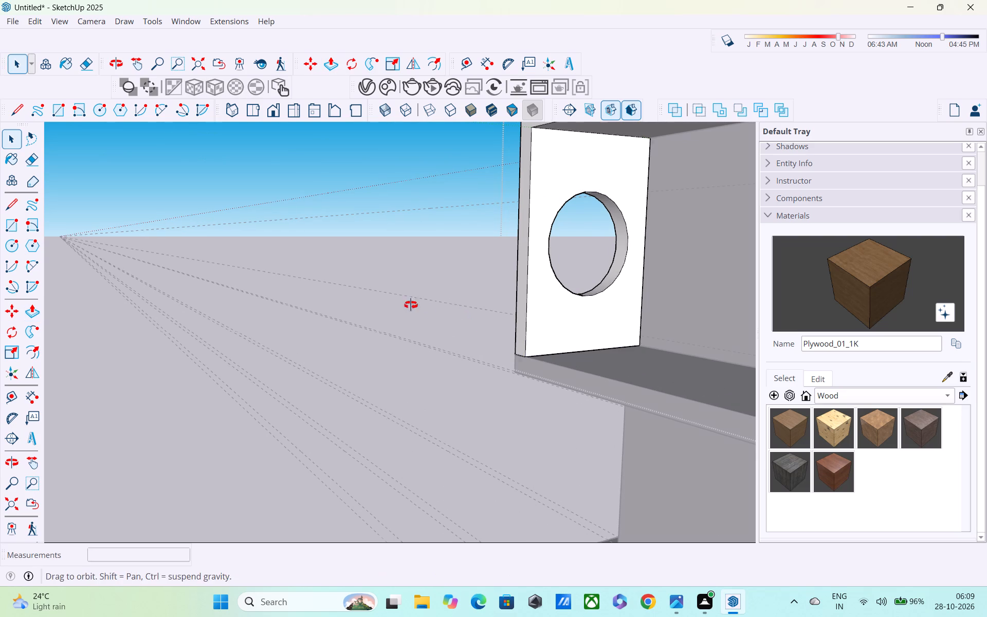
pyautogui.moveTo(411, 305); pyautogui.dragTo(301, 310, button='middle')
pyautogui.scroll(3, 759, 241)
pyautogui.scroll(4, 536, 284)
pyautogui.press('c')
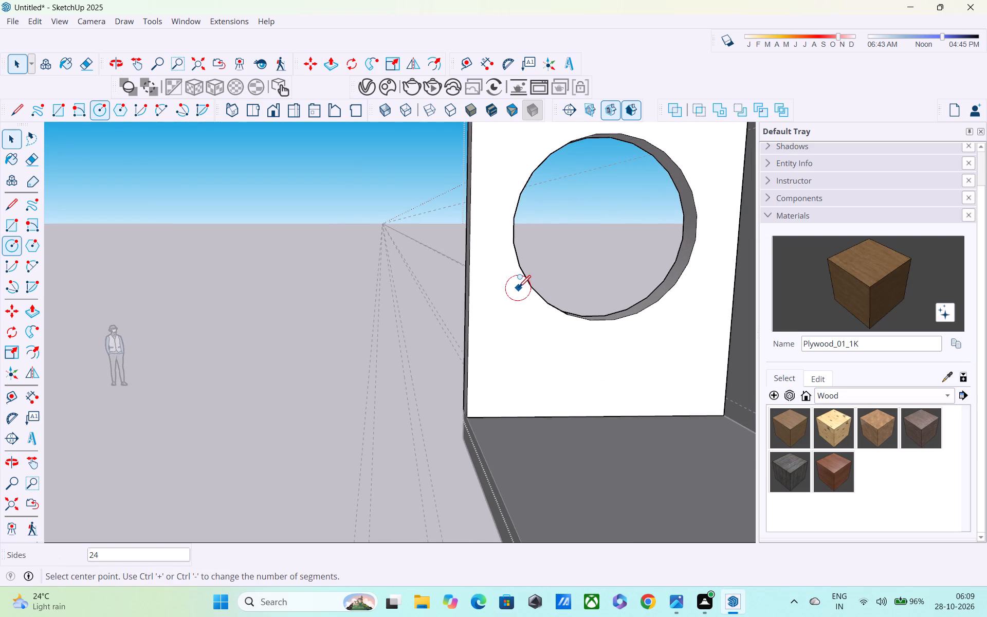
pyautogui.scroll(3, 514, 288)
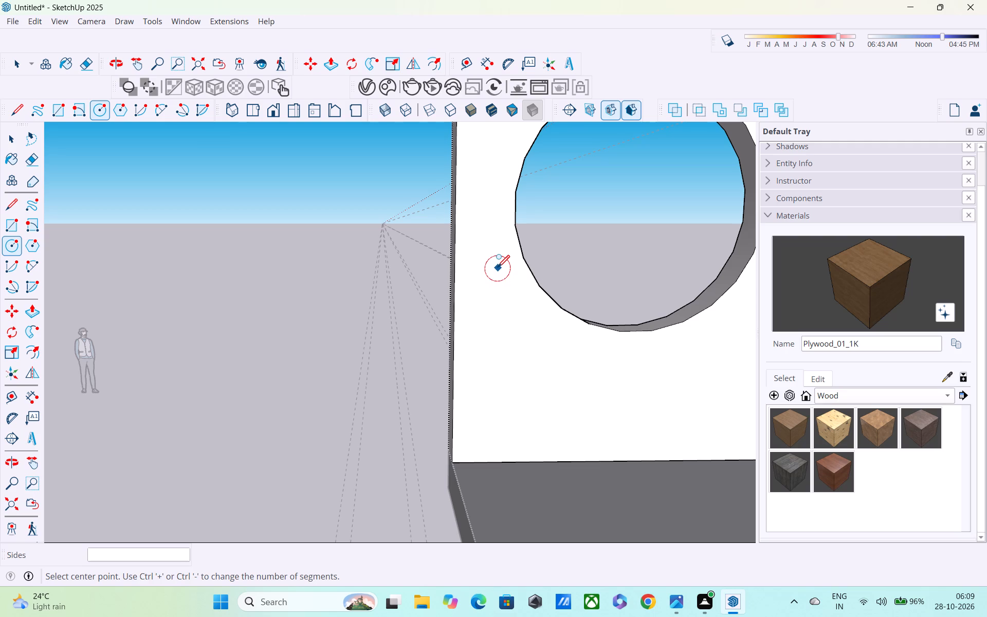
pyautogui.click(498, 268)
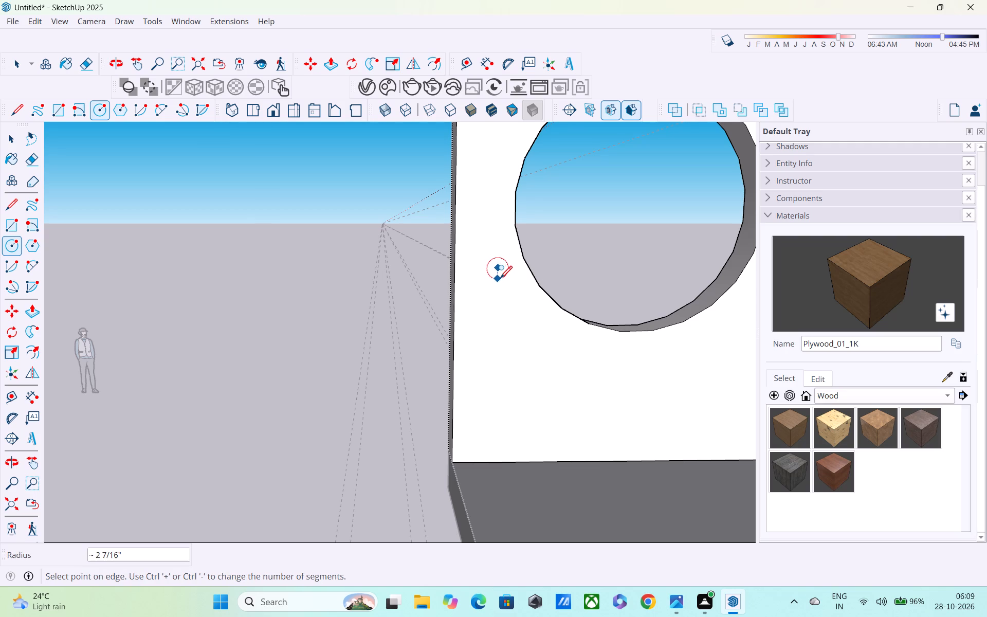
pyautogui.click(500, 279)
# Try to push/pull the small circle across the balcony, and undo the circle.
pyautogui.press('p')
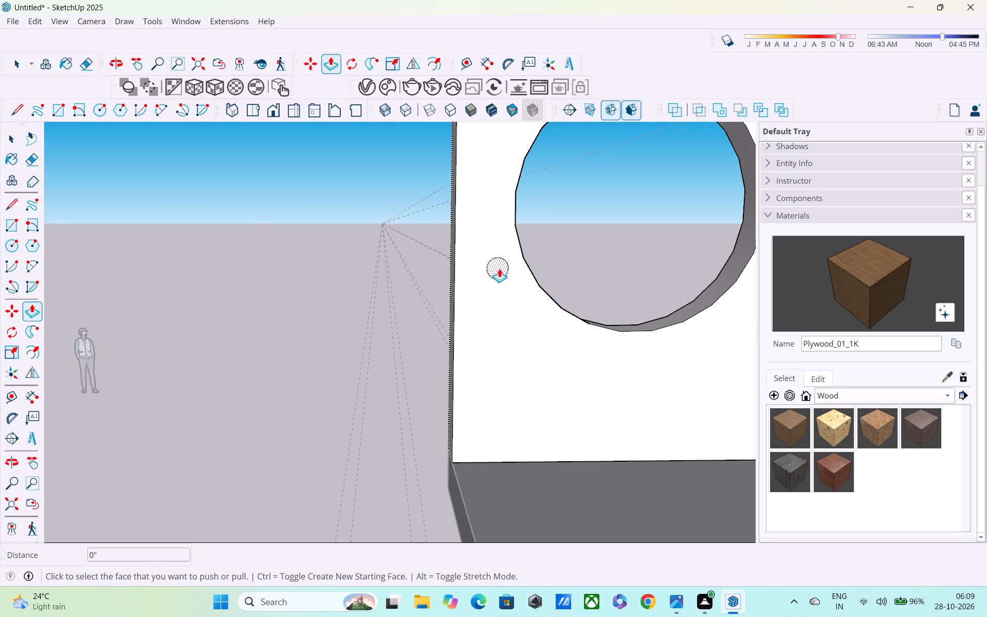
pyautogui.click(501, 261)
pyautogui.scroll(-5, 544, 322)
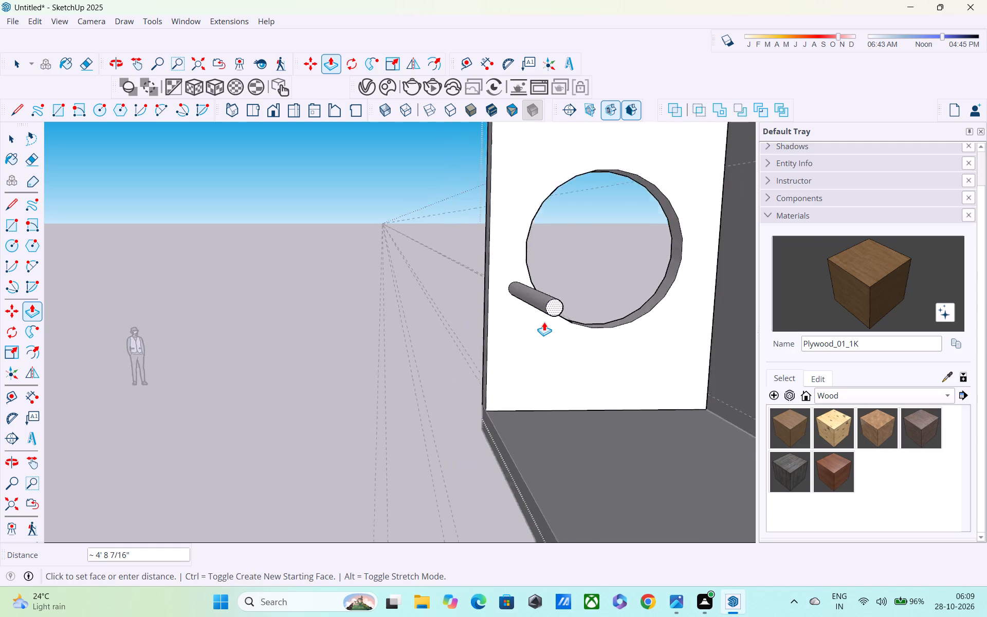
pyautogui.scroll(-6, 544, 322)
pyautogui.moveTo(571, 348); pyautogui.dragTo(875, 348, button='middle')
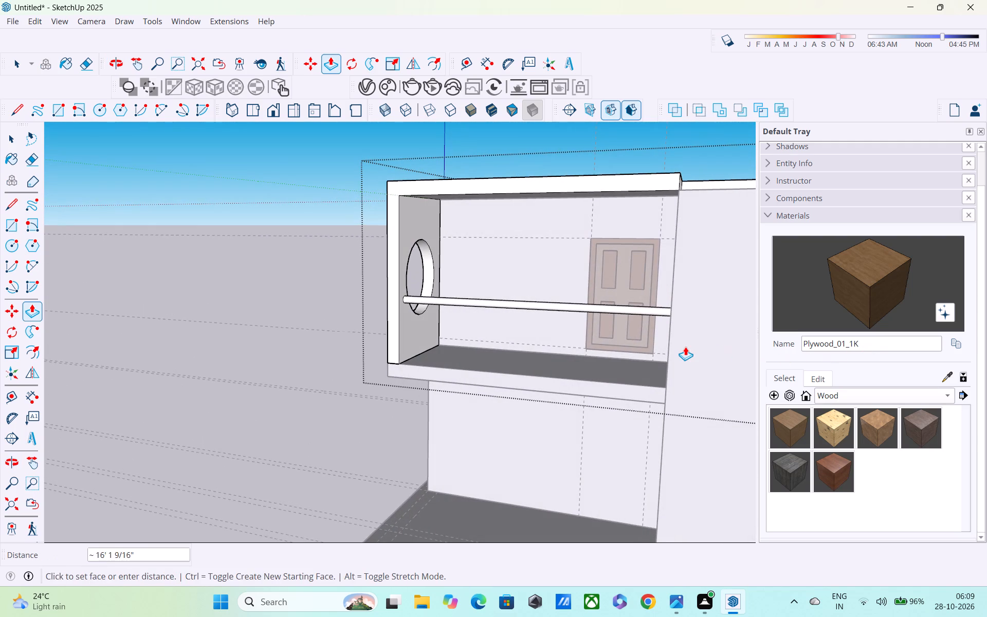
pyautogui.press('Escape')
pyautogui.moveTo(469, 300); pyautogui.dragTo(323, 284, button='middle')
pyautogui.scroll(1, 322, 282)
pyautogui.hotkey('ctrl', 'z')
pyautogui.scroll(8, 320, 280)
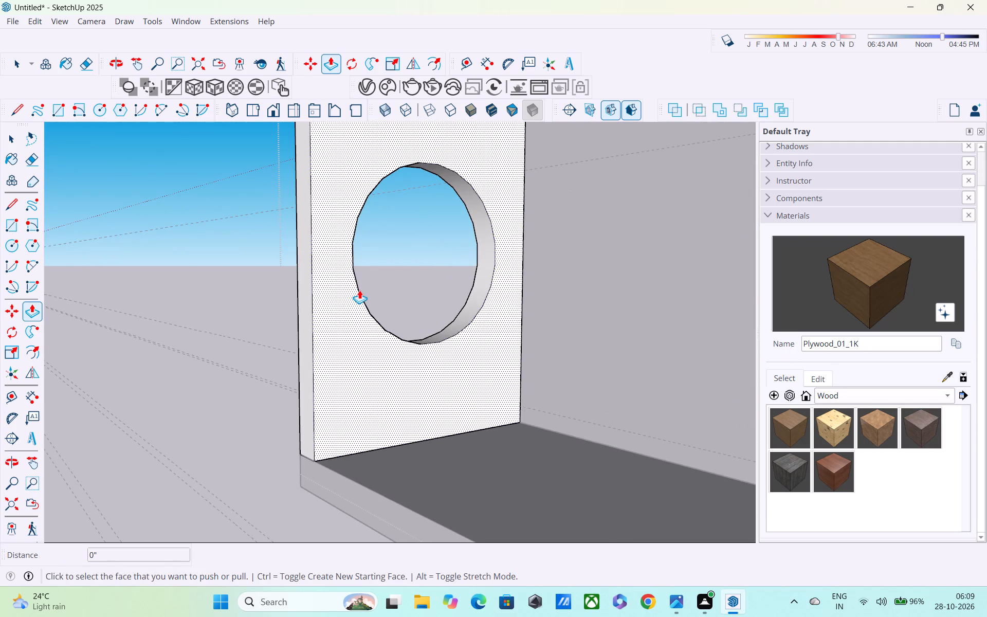
# Draw a circle of about 7/8" radius on the inner side wall, between its front edge and the round opening.
pyautogui.press('c')
pyautogui.scroll(9, 359, 289)
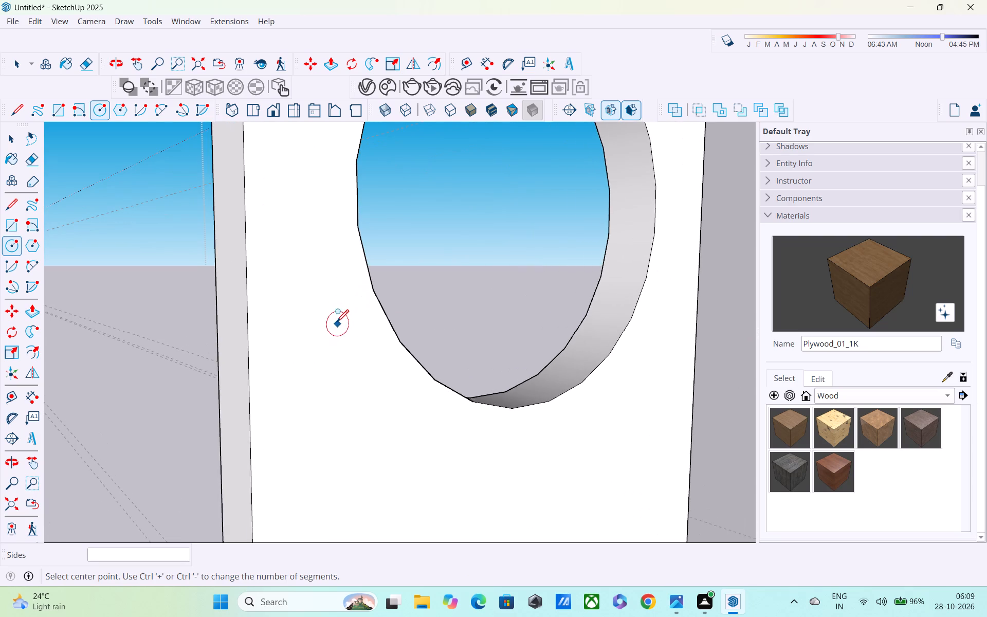
pyautogui.click(337, 322)
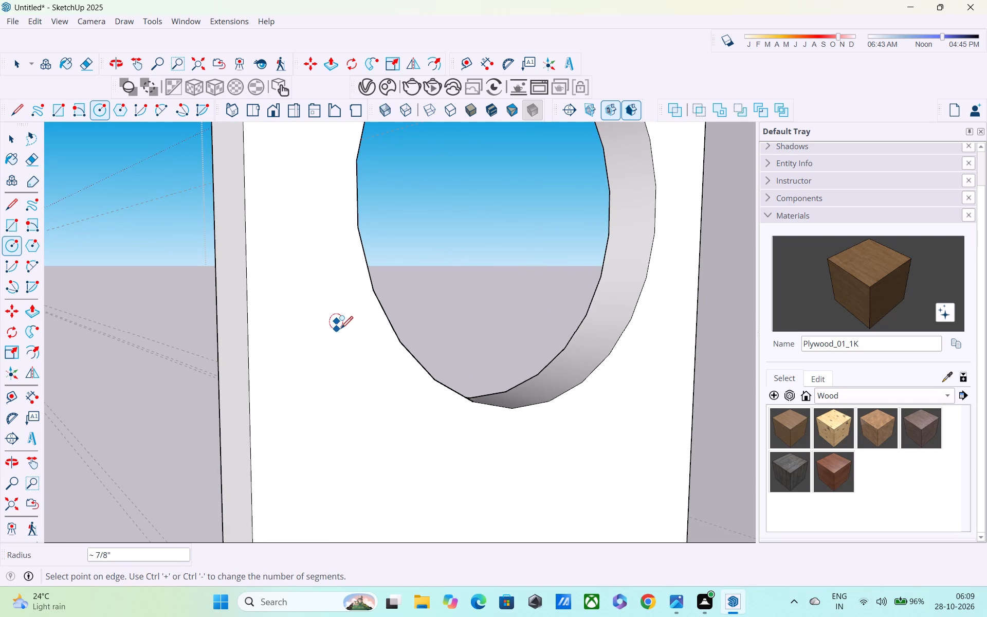
pyautogui.click(341, 330)
# Push/pull the small circle 15' across the balcony to the opposite side wall as a railing bar.
pyautogui.press('p')
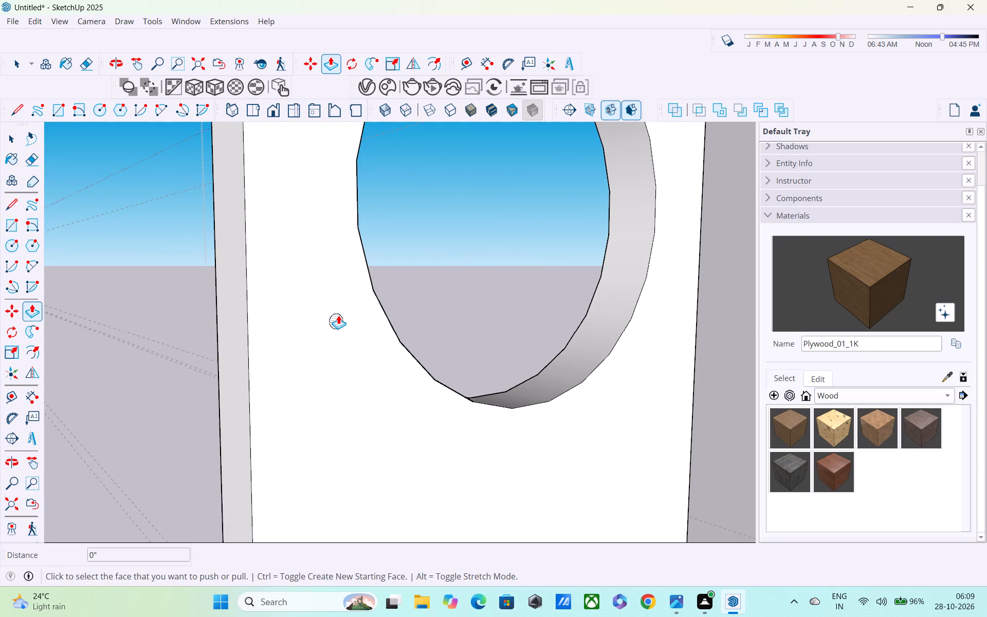
pyautogui.click(338, 316)
pyautogui.scroll(-10, 418, 375)
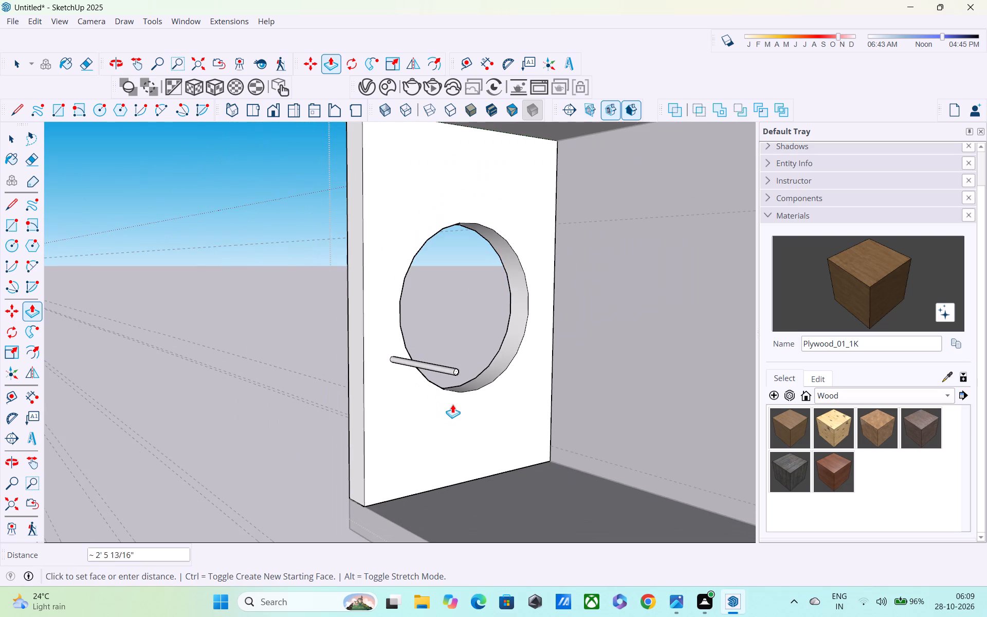
pyautogui.keyDown('shift'); pyautogui.moveTo(458, 409); pyautogui.dragTo(202, 326, button='middle'); pyautogui.keyUp('shift')
pyautogui.moveTo(235, 366); pyautogui.dragTo(335, 368, button='middle')
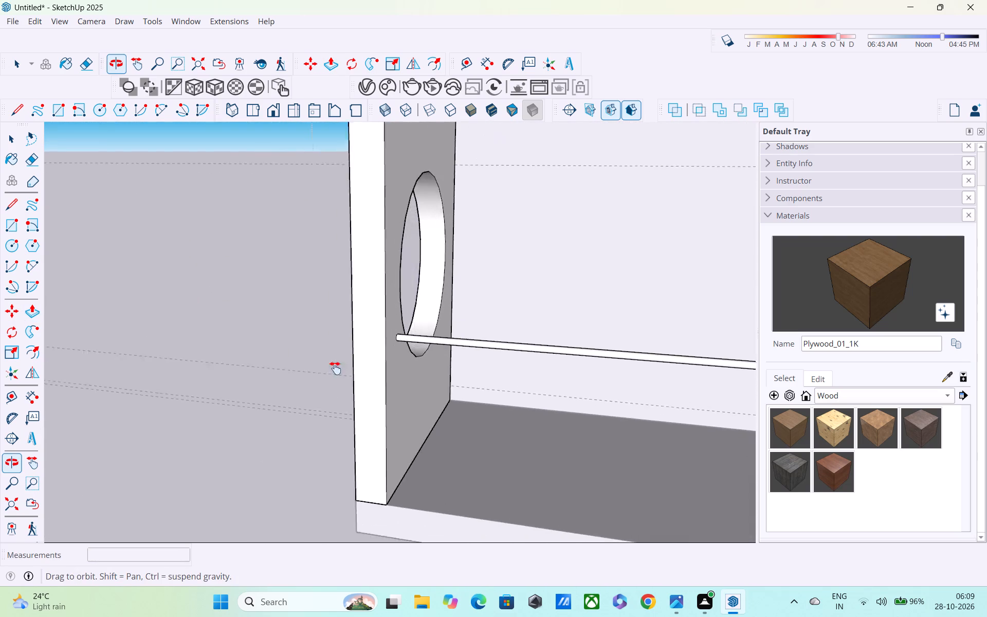
pyautogui.moveTo(335, 368); pyautogui.dragTo(97, 300, button='middle')
pyautogui.keyDown('shift'); pyautogui.moveTo(230, 352); pyautogui.dragTo(0, 283, button='middle'); pyautogui.keyUp('shift')
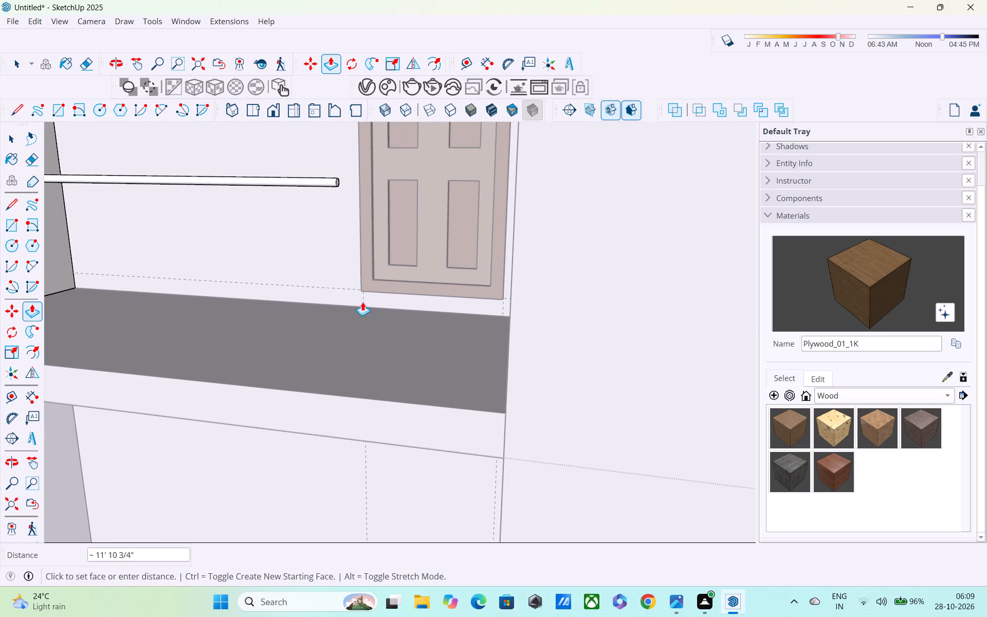
pyautogui.moveTo(532, 302); pyautogui.dragTo(723, 310, button='middle')
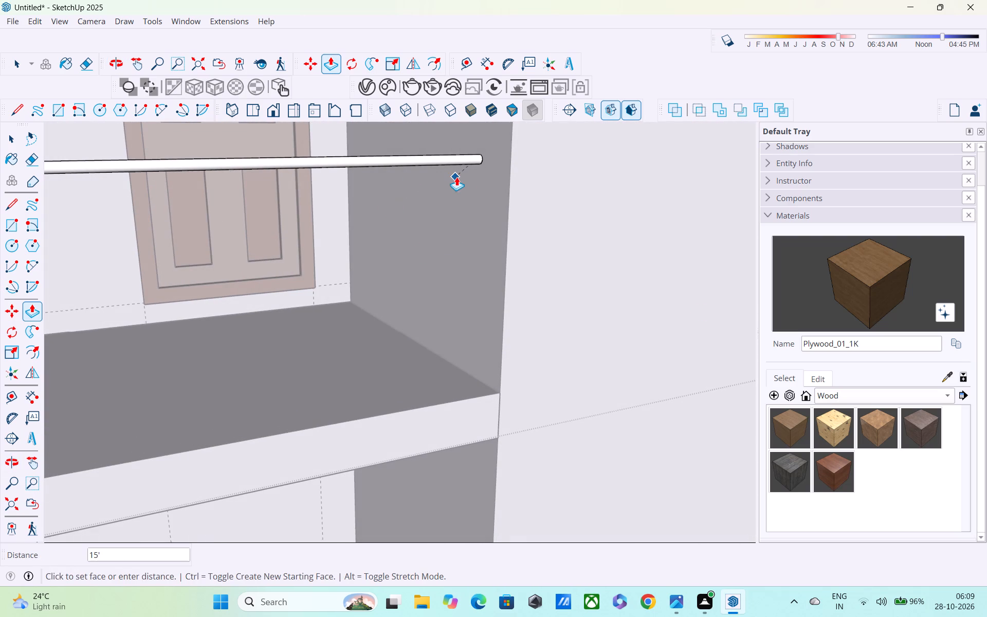
pyautogui.click(469, 178)
# Examine the railing bar along the whole balcony and where it meets both side walls.
pyautogui.scroll(-6, 490, 286)
pyautogui.scroll(1, 489, 286)
pyautogui.keyDown('shift'); pyautogui.moveTo(476, 282); pyautogui.dragTo(576, 264, button='middle'); pyautogui.keyUp('shift')
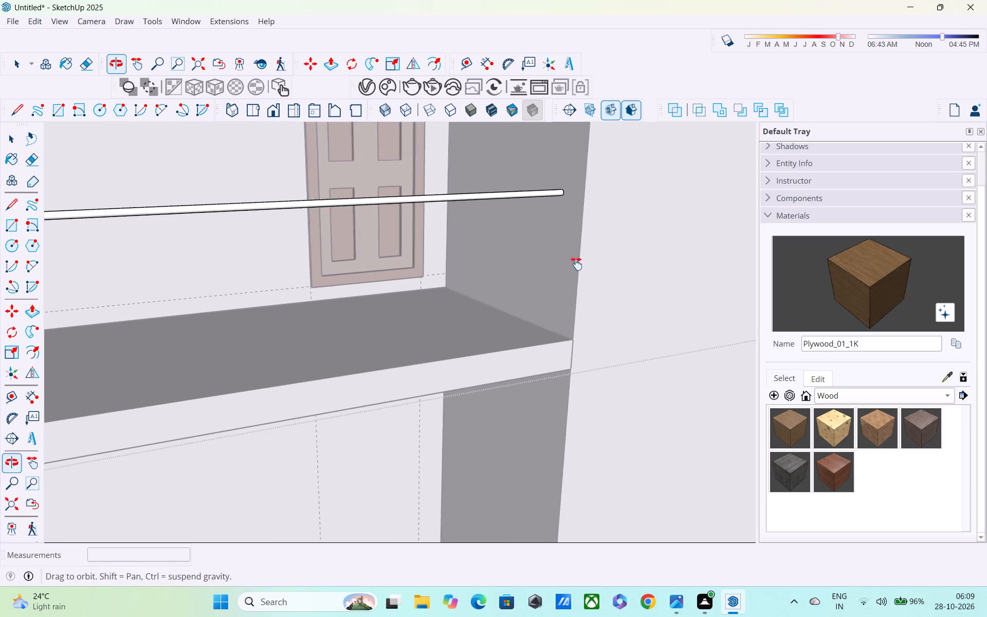
pyautogui.keyDown('shift'); pyautogui.moveTo(576, 264); pyautogui.dragTo(706, 253, button='middle'); pyautogui.keyUp('shift')
pyautogui.scroll(-4, 704, 253)
pyautogui.moveTo(703, 253); pyautogui.dragTo(524, 278, button='middle')
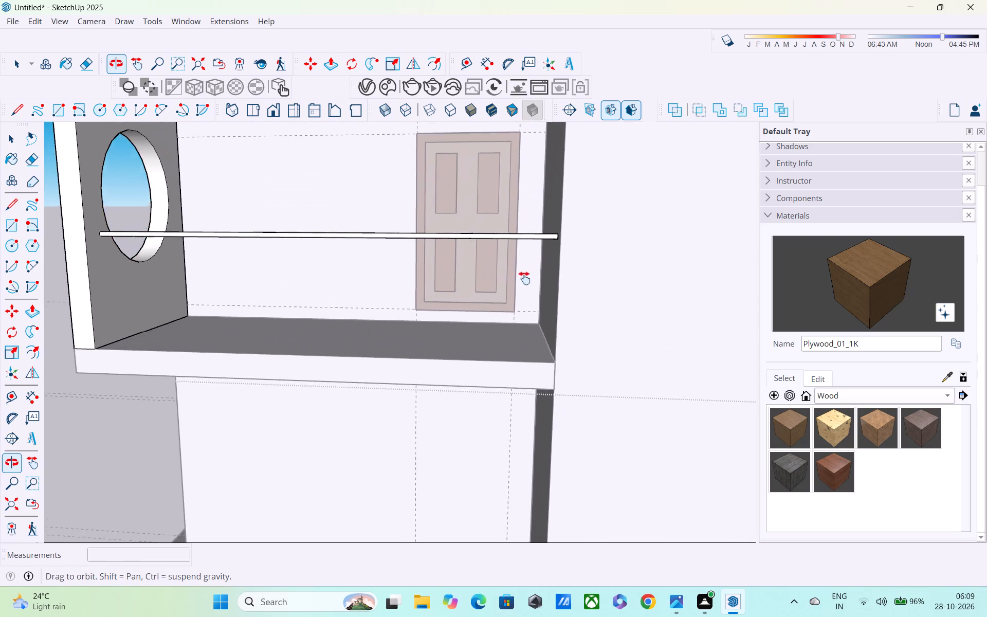
pyautogui.moveTo(524, 278); pyautogui.dragTo(523, 282, button='middle')
pyautogui.scroll(-3, 517, 280)
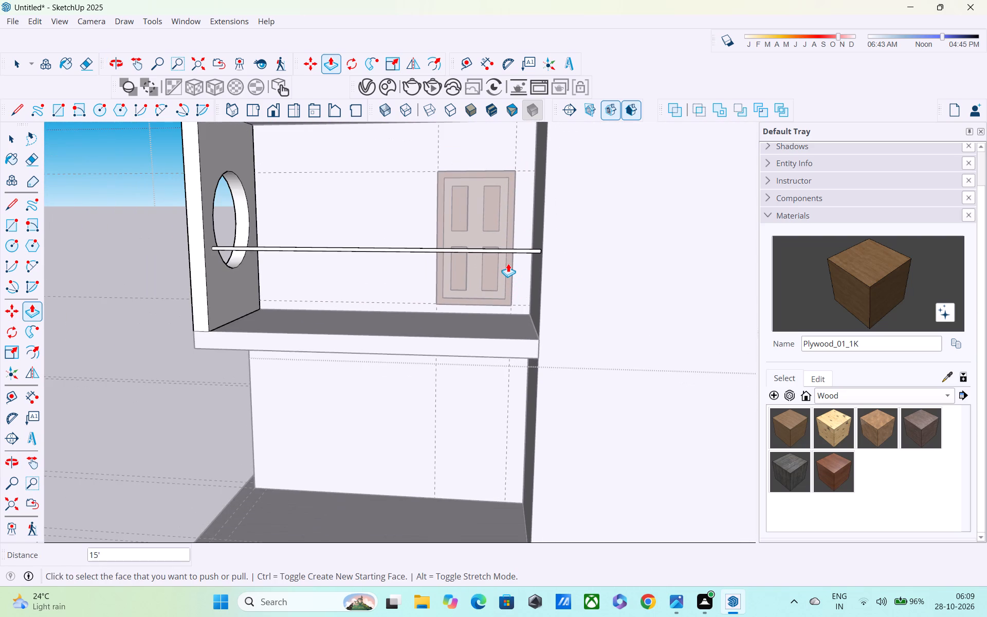
pyautogui.keyDown('shift'); pyautogui.moveTo(507, 263); pyautogui.dragTo(533, 308, button='middle'); pyautogui.keyUp('shift')
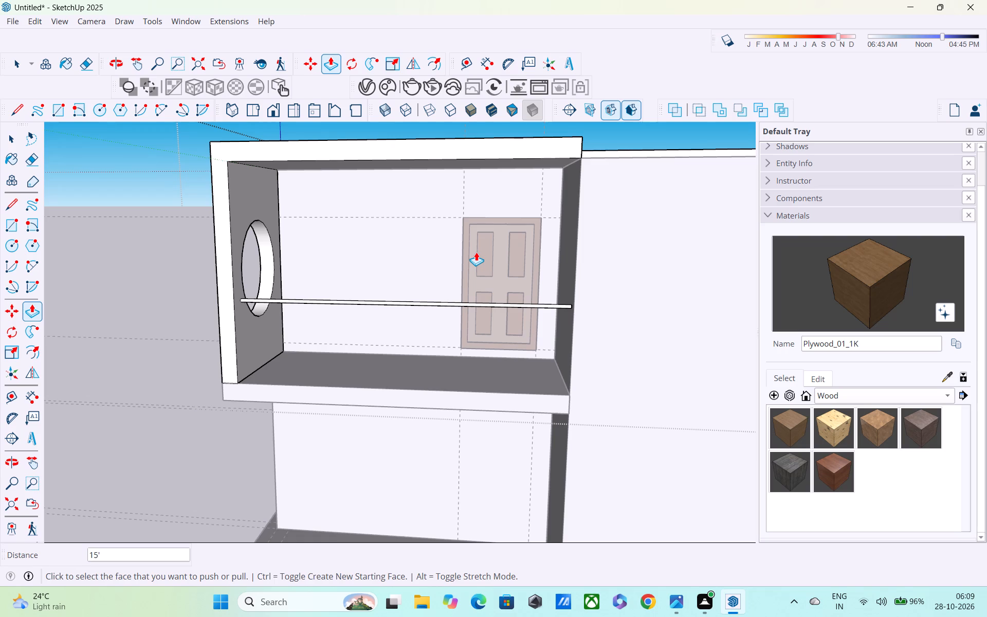
# Draw an upright rectangle about 3' 8 1/2" high from the railing bar's underside to the balcony floor, along most of the bar.
pyautogui.press('r')
pyautogui.moveTo(297, 296); pyautogui.dragTo(233, 245, button='middle')
pyautogui.scroll(6, 233, 245)
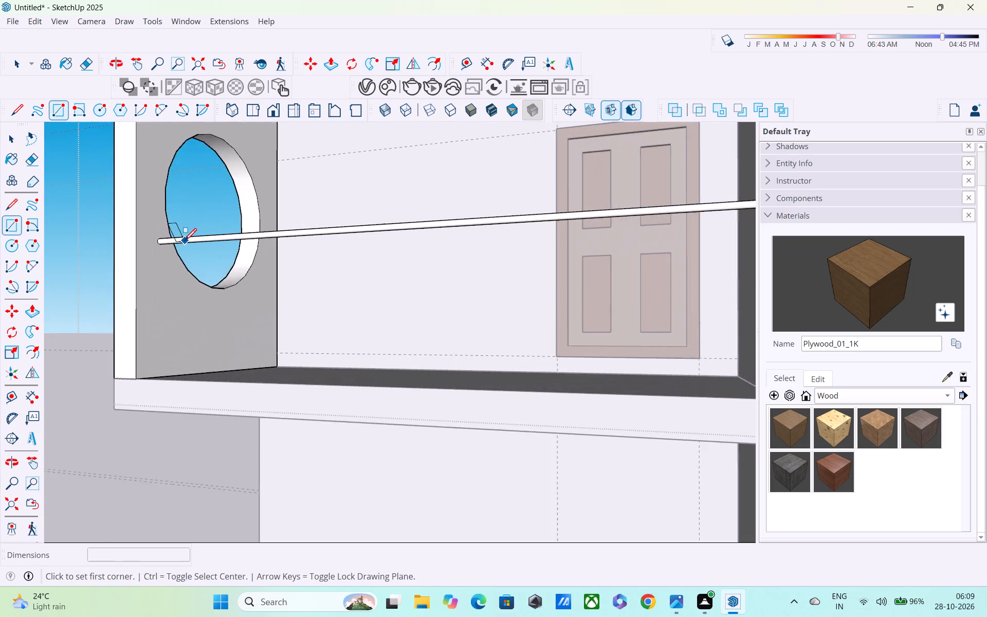
pyautogui.scroll(12, 182, 242)
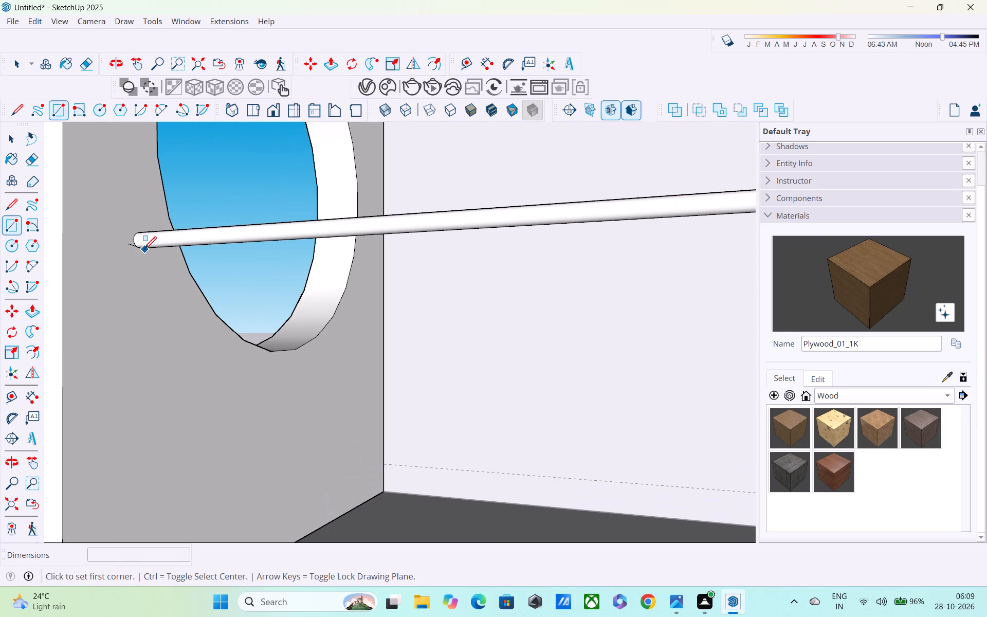
pyautogui.scroll(5, 132, 251)
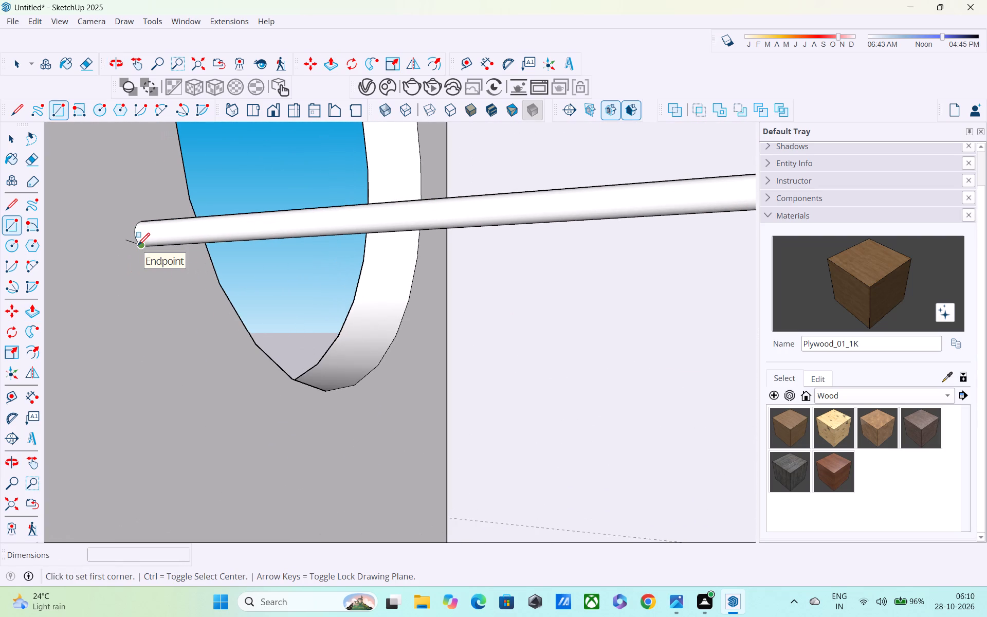
pyautogui.click(139, 247)
pyautogui.scroll(-5, 177, 370)
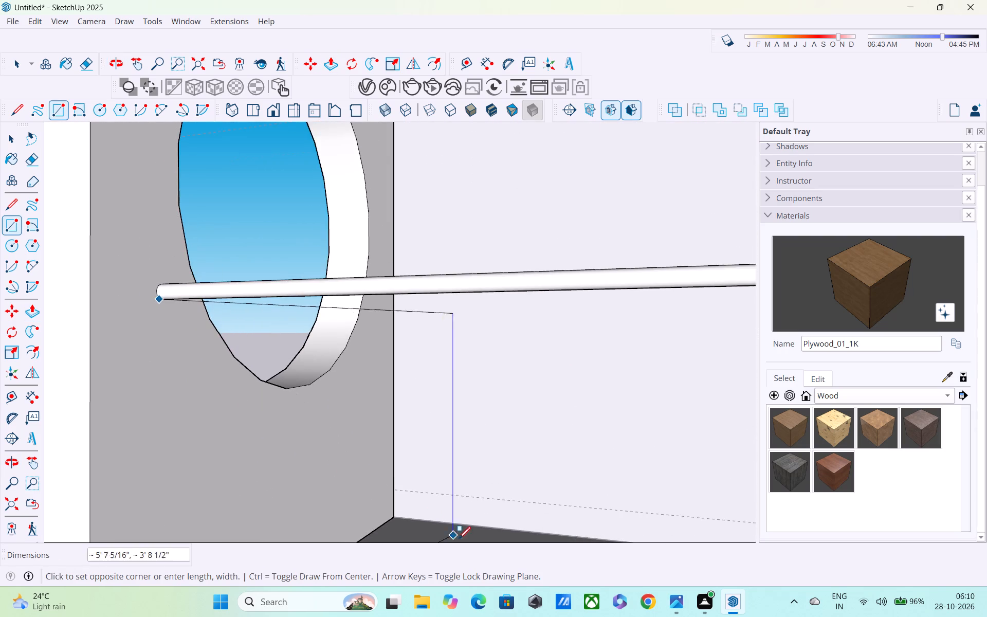
pyautogui.scroll(-4, 459, 540)
pyautogui.keyDown('shift'); pyautogui.moveTo(450, 536); pyautogui.dragTo(127, 379, button='middle'); pyautogui.keyUp('shift')
pyautogui.scroll(-4, 348, 420)
pyautogui.keyDown('shift'); pyautogui.moveTo(466, 438); pyautogui.dragTo(211, 415, button='middle'); pyautogui.keyUp('shift')
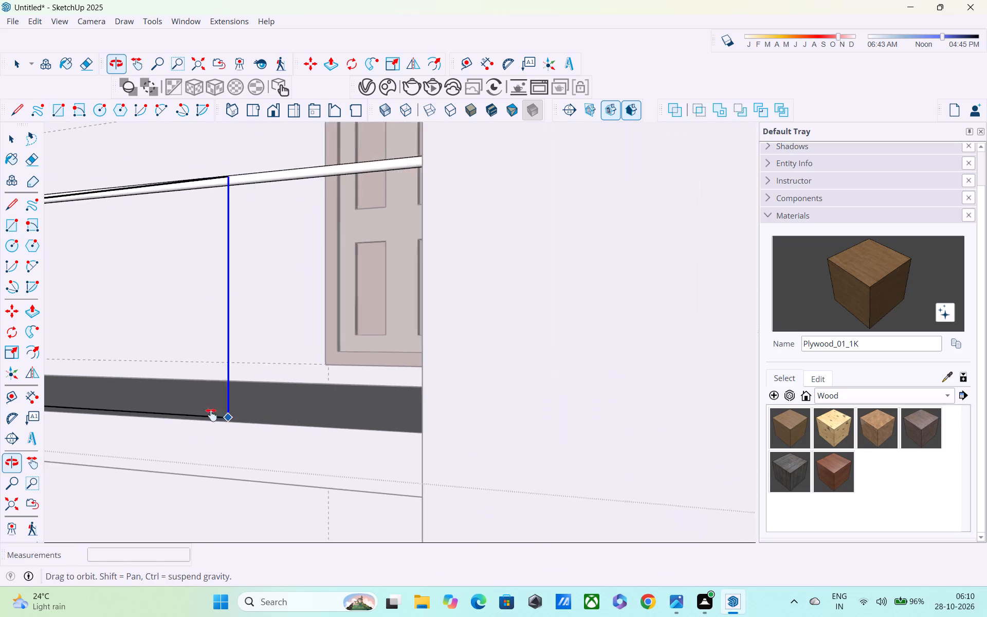
pyautogui.keyDown('shift'); pyautogui.moveTo(211, 415); pyautogui.dragTo(206, 412, button='middle'); pyautogui.keyUp('shift')
pyautogui.moveTo(309, 399); pyautogui.dragTo(561, 429, button='middle')
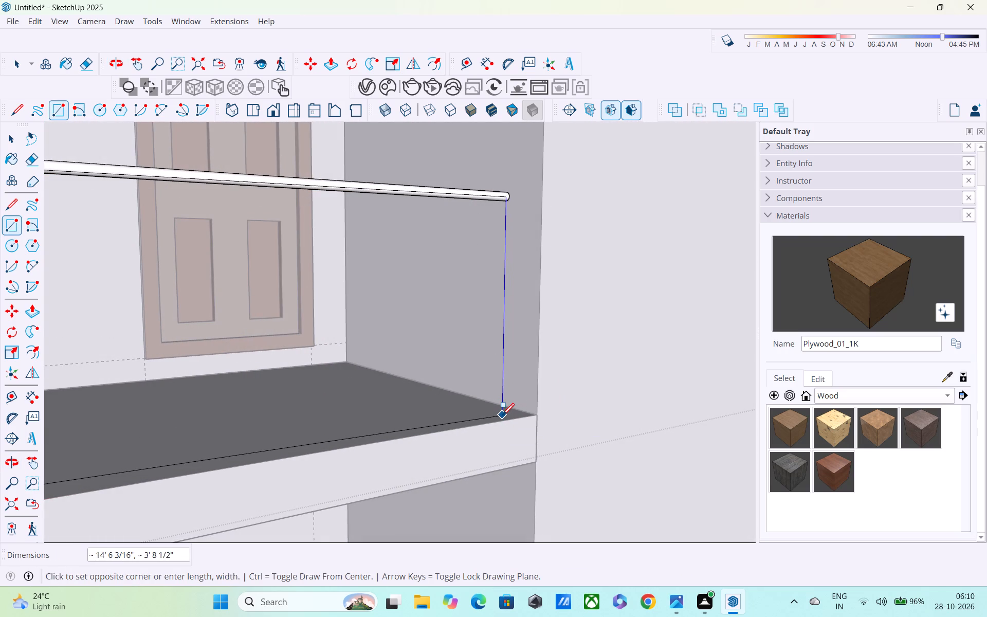
pyautogui.moveTo(502, 417); pyautogui.dragTo(650, 408, button='middle')
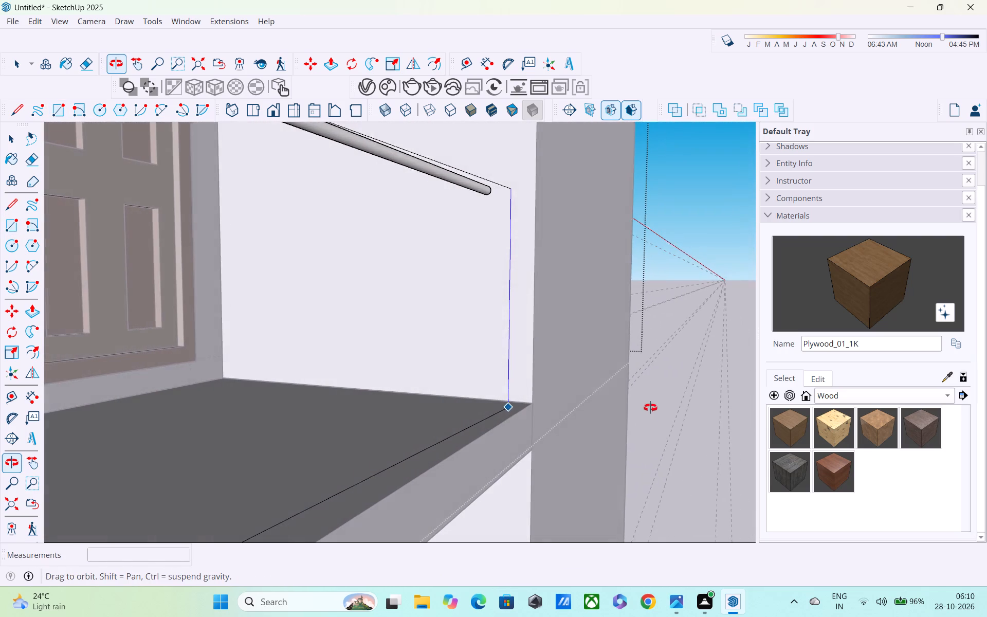
pyautogui.moveTo(650, 408); pyautogui.dragTo(651, 407, button='middle')
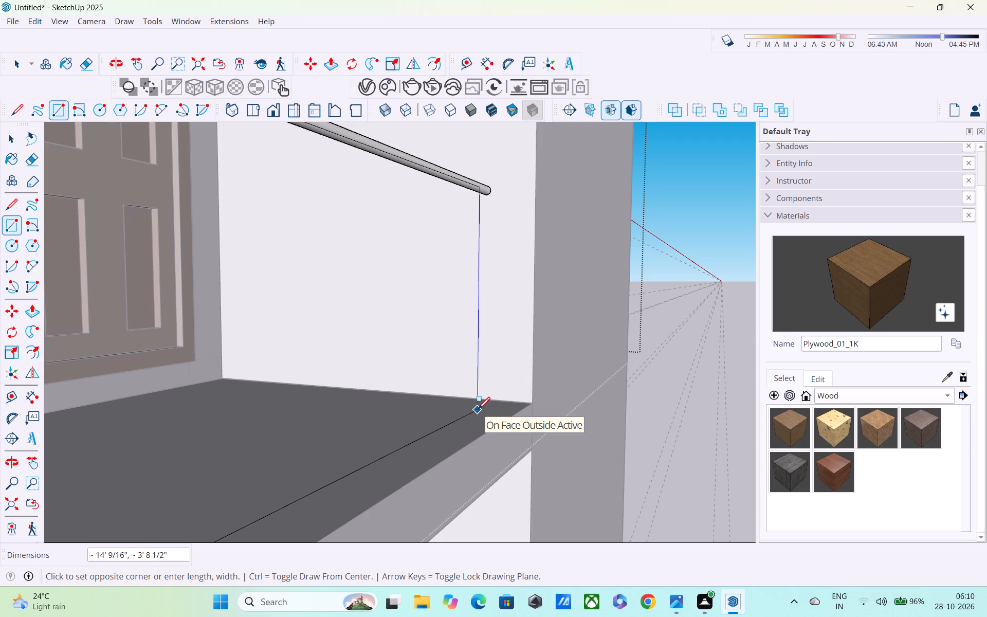
pyautogui.moveTo(465, 421); pyautogui.dragTo(412, 487, button='middle')
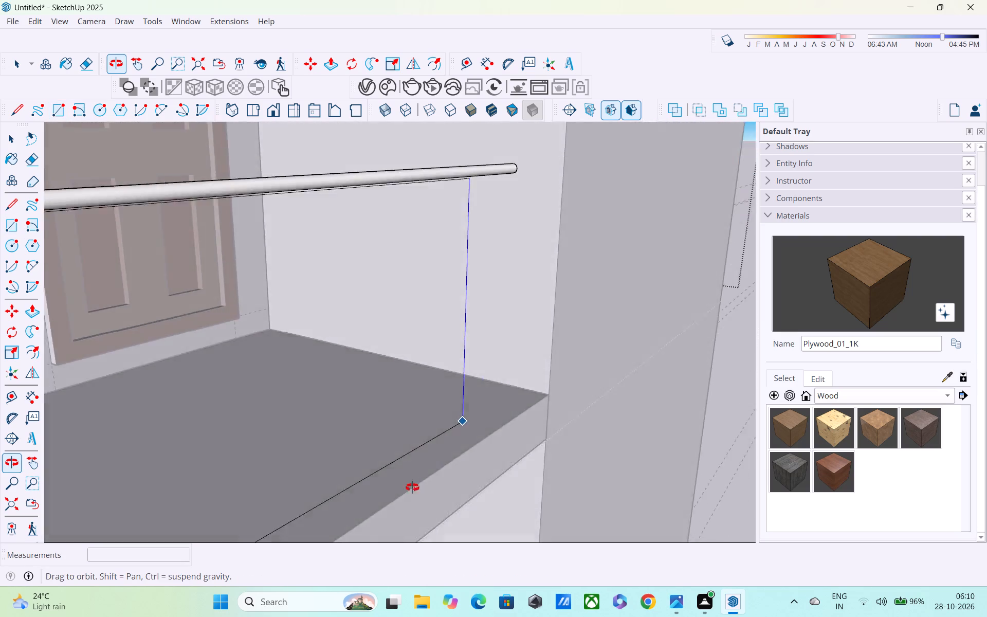
pyautogui.moveTo(412, 487); pyautogui.dragTo(499, 543, button='middle')
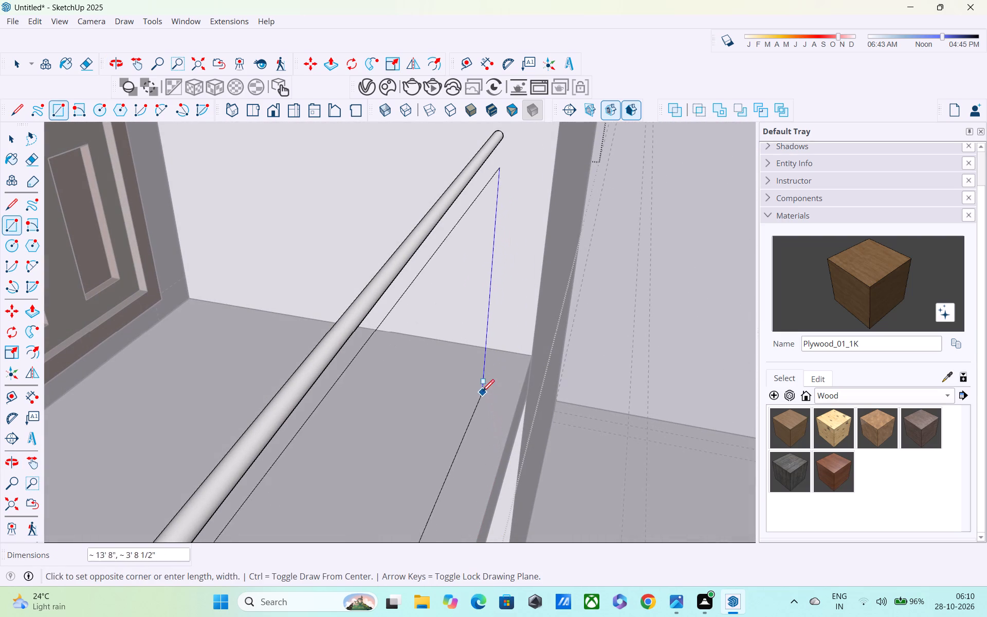
pyautogui.click(477, 364)
# Scale the rectangular railing panel lengthwise so its short end reaches the end of the railing bar.
pyautogui.moveTo(476, 383); pyautogui.dragTo(338, 294, button='middle')
pyautogui.press('s')
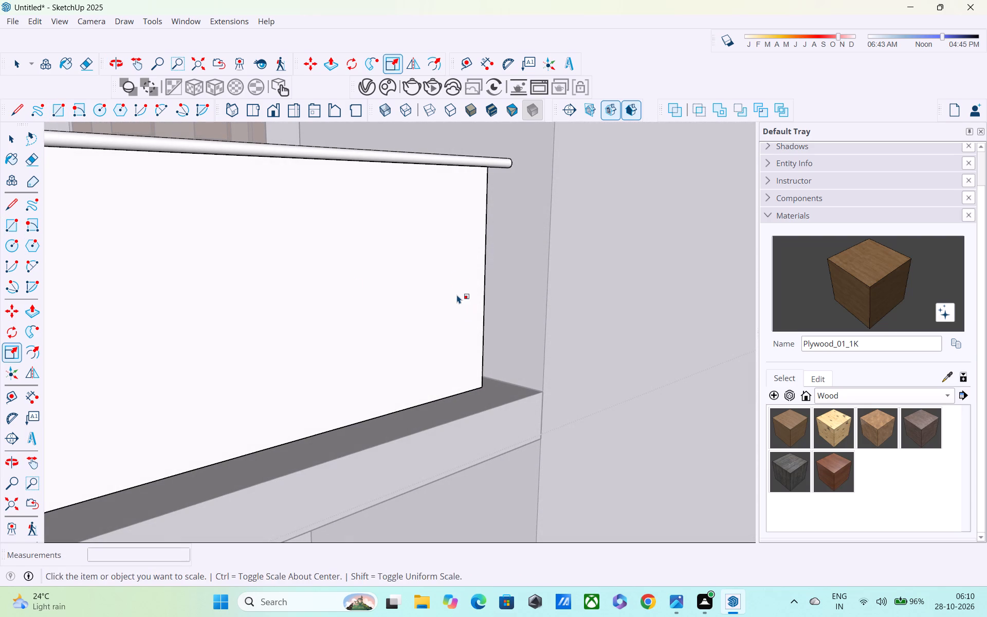
pyautogui.press('space')
pyautogui.click(458, 299)
pyautogui.click(458, 301)
pyautogui.press('s')
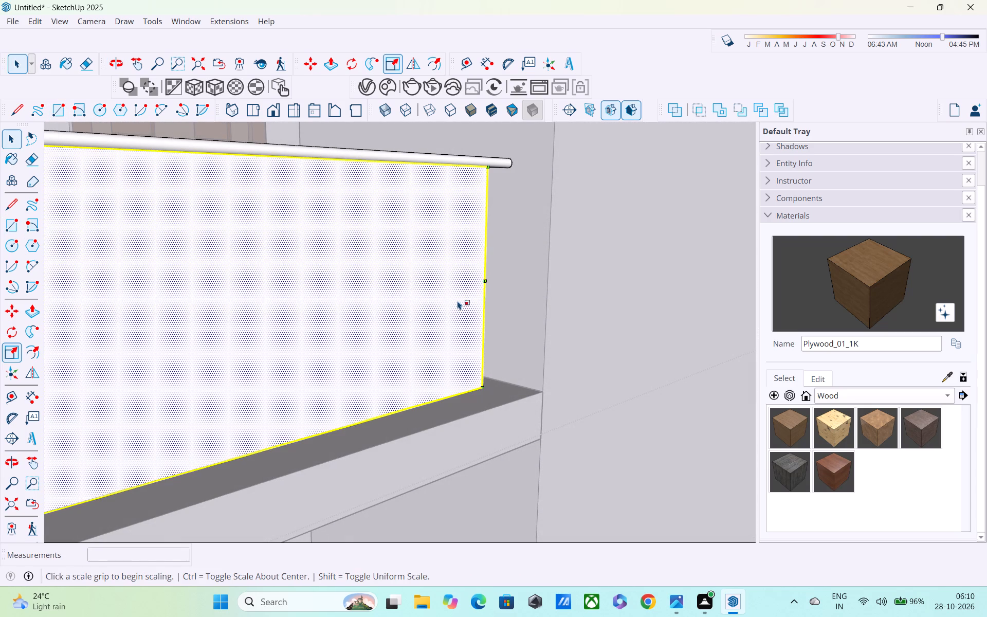
pyautogui.click(486, 281)
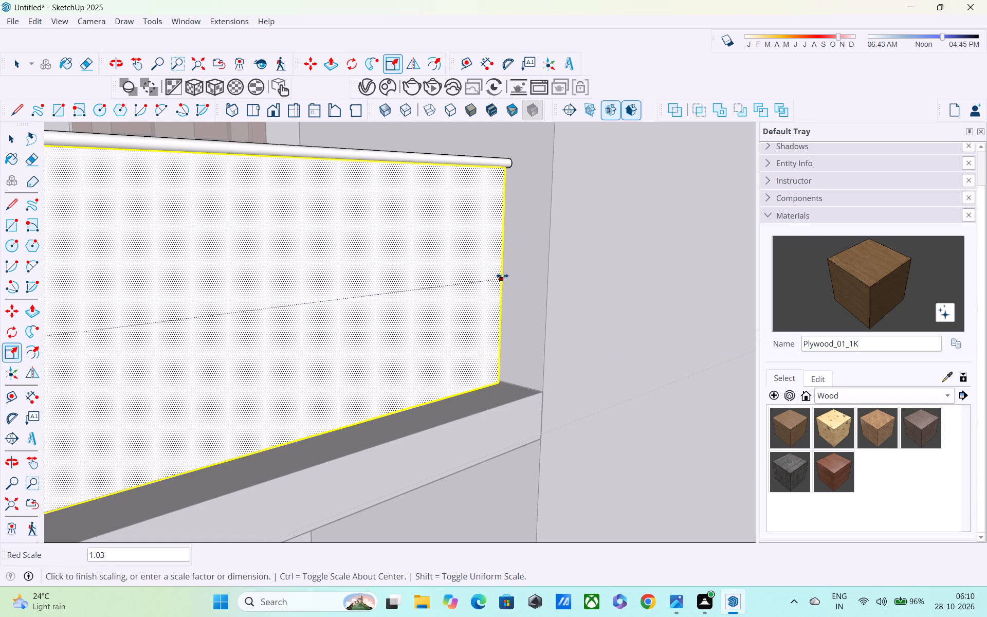
pyautogui.click(524, 267)
# Exit editing of the balcony frame group.
pyautogui.moveTo(526, 276); pyautogui.dragTo(357, 310, button='middle')
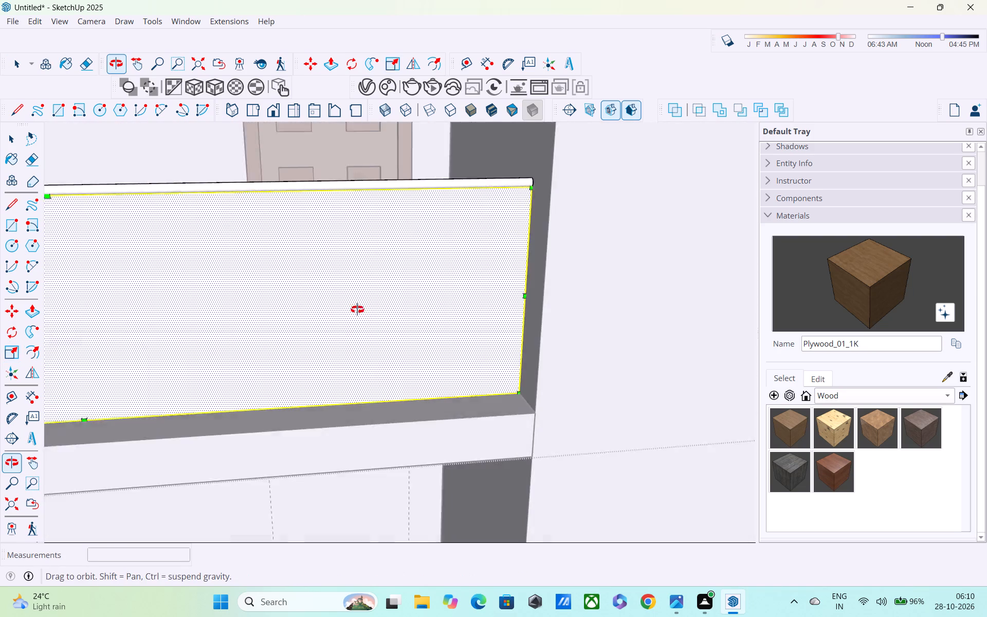
pyautogui.moveTo(357, 310); pyautogui.dragTo(348, 310, button='middle')
pyautogui.scroll(-6, 346, 307)
pyautogui.keyDown('shift'); pyautogui.moveTo(347, 306); pyautogui.dragTo(735, 294, button='middle'); pyautogui.keyUp('shift')
pyautogui.scroll(-1, 707, 298)
pyautogui.moveTo(653, 267); pyautogui.dragTo(637, 244, button='middle')
pyautogui.scroll(-5, 620, 220)
pyautogui.press('space')
pyautogui.scroll(1, 504, 278)
pyautogui.click(354, 290)
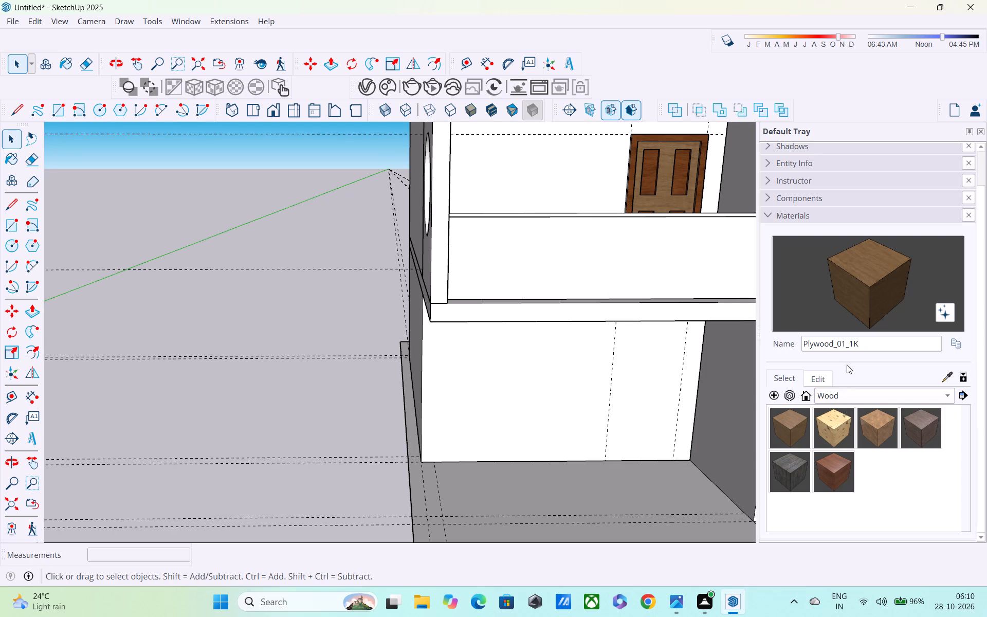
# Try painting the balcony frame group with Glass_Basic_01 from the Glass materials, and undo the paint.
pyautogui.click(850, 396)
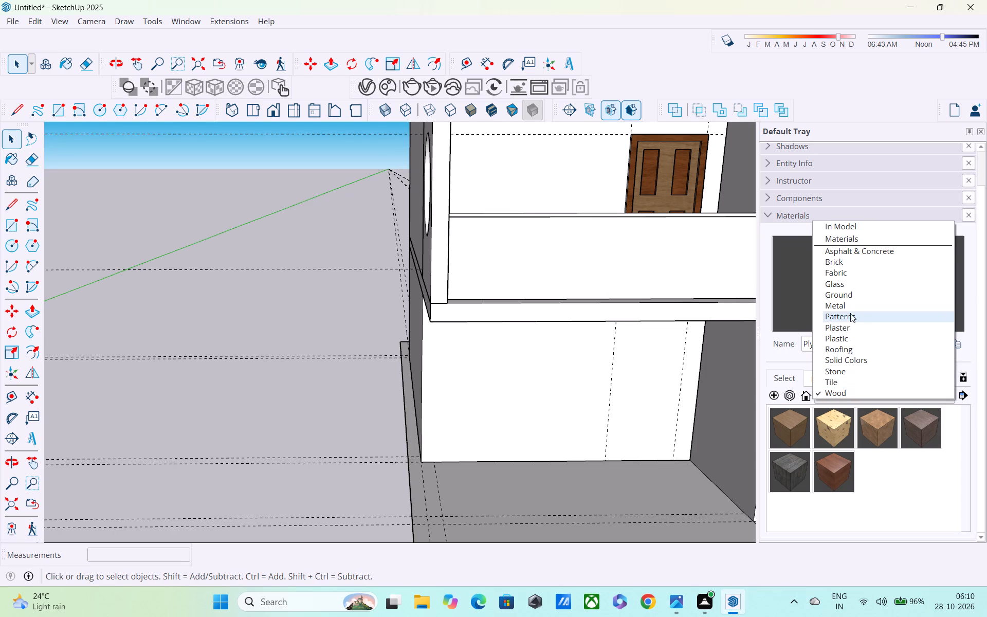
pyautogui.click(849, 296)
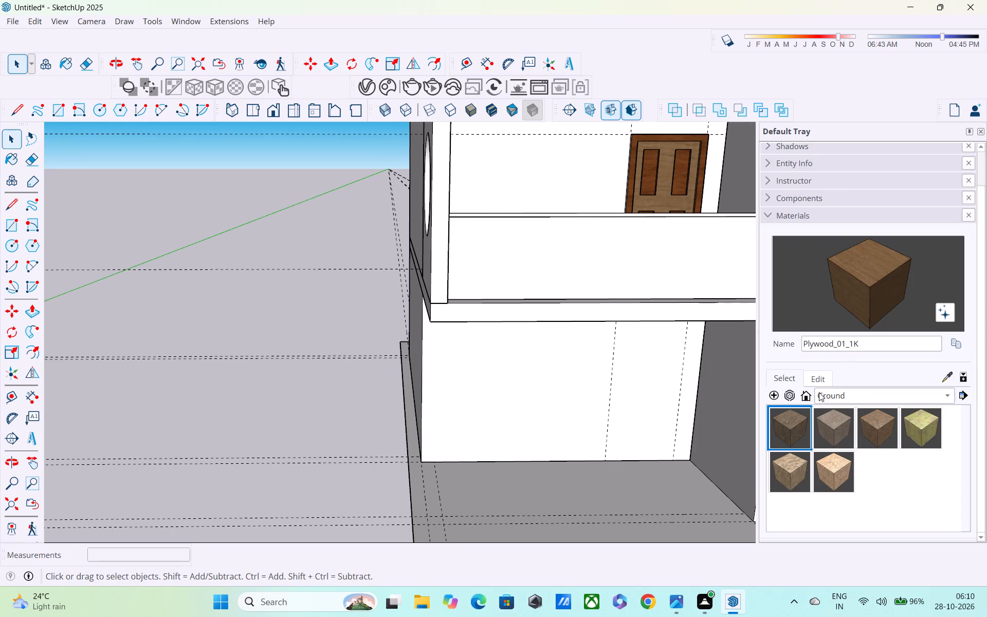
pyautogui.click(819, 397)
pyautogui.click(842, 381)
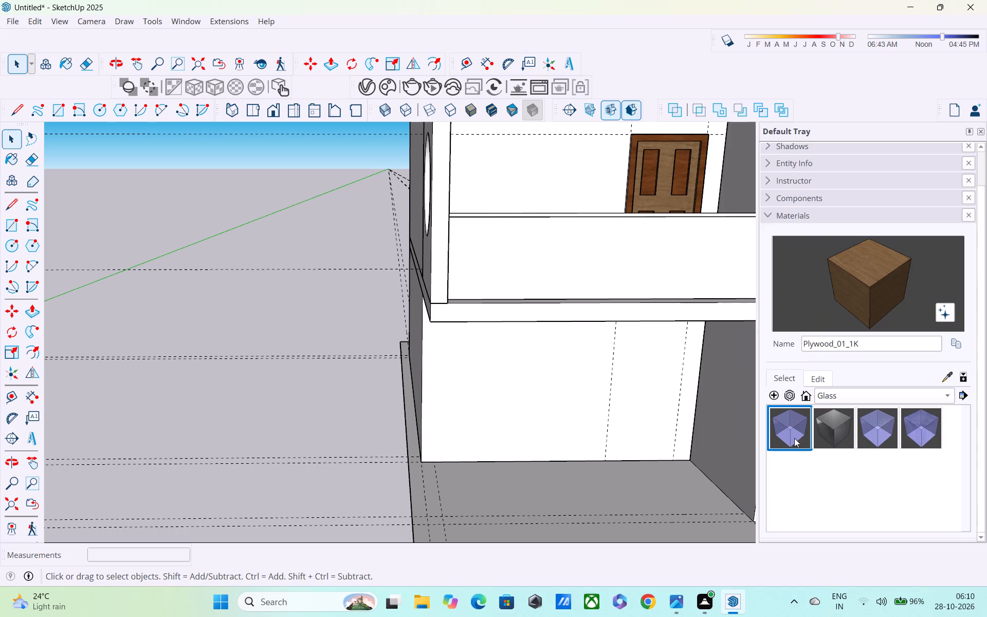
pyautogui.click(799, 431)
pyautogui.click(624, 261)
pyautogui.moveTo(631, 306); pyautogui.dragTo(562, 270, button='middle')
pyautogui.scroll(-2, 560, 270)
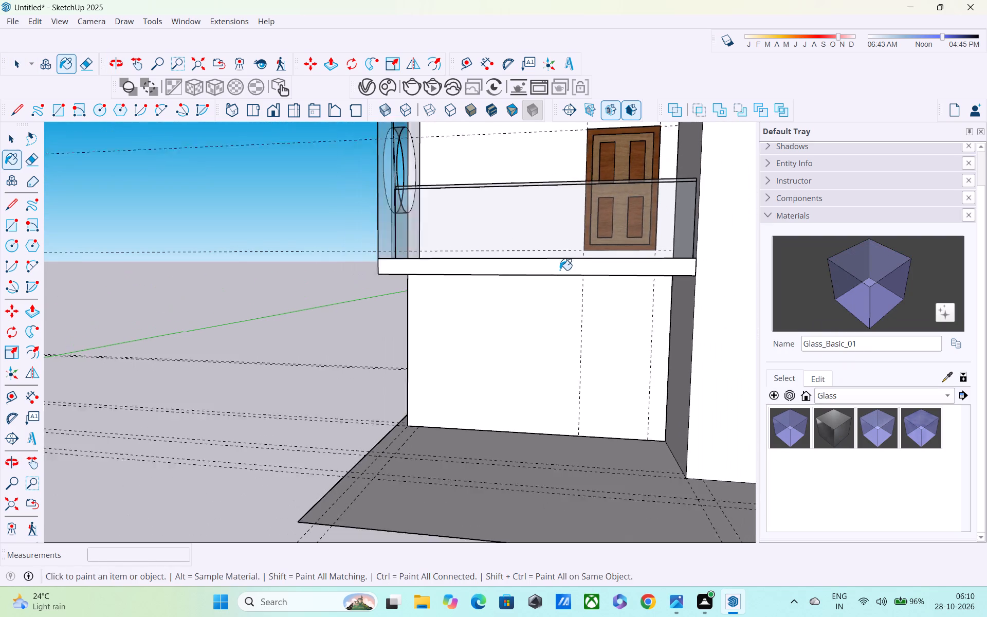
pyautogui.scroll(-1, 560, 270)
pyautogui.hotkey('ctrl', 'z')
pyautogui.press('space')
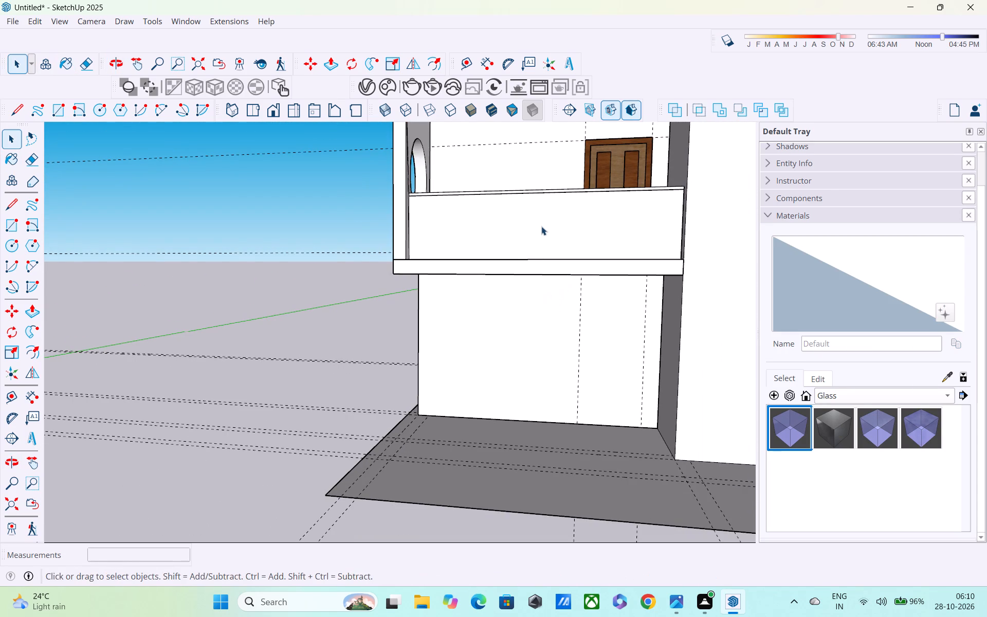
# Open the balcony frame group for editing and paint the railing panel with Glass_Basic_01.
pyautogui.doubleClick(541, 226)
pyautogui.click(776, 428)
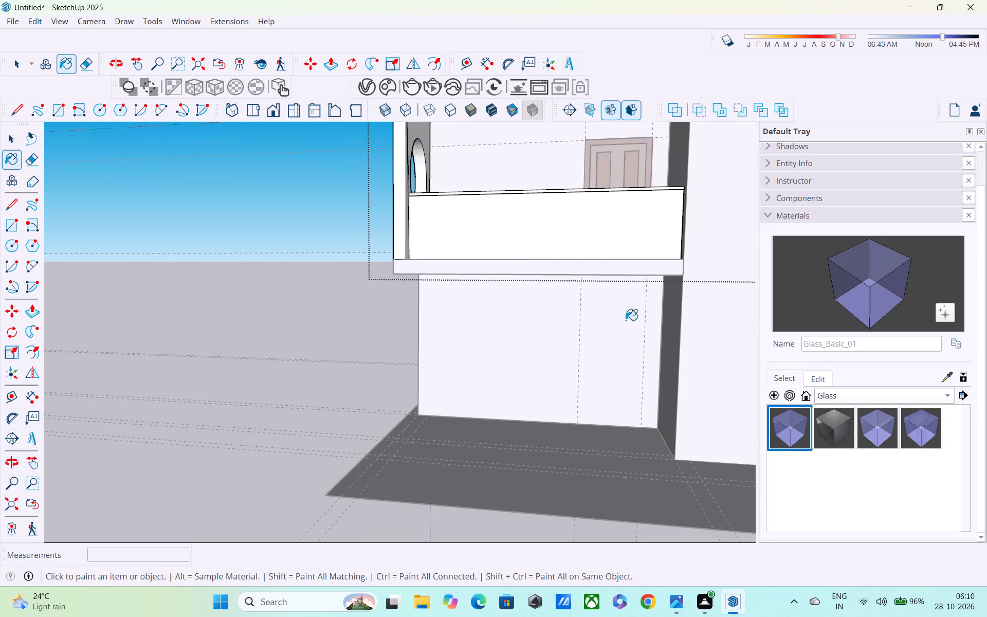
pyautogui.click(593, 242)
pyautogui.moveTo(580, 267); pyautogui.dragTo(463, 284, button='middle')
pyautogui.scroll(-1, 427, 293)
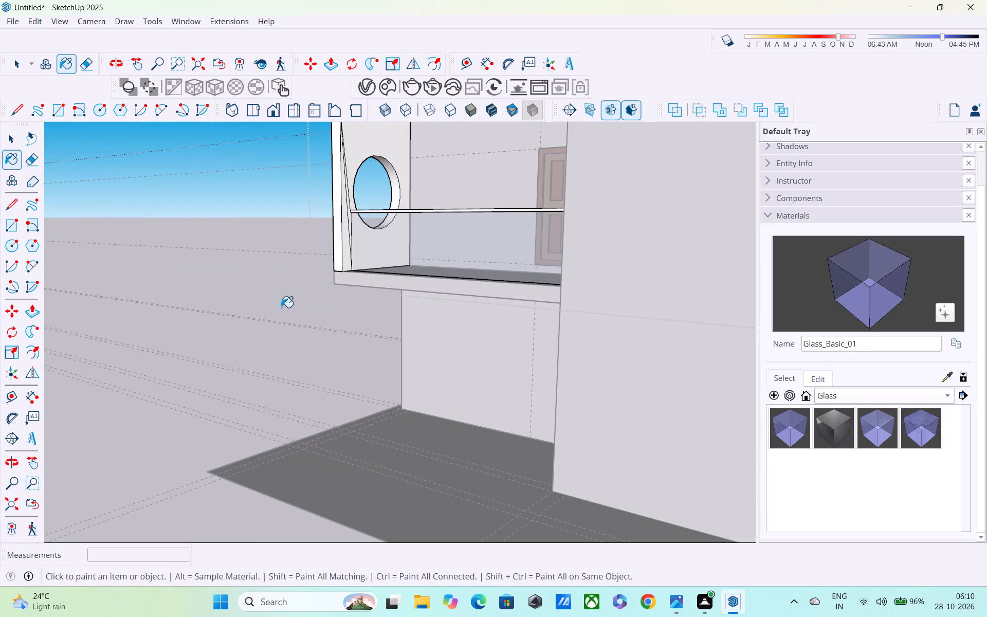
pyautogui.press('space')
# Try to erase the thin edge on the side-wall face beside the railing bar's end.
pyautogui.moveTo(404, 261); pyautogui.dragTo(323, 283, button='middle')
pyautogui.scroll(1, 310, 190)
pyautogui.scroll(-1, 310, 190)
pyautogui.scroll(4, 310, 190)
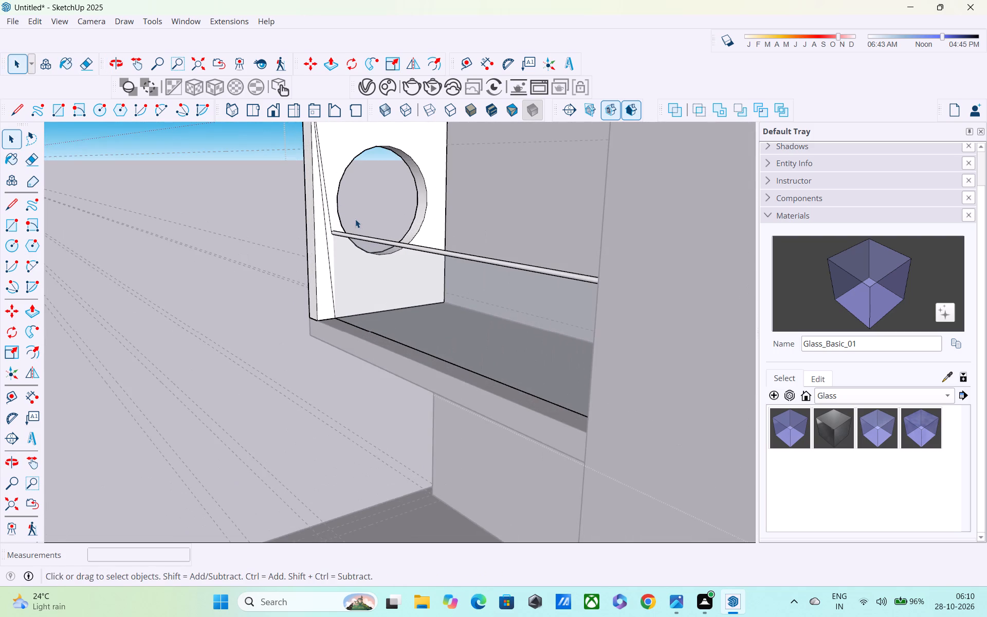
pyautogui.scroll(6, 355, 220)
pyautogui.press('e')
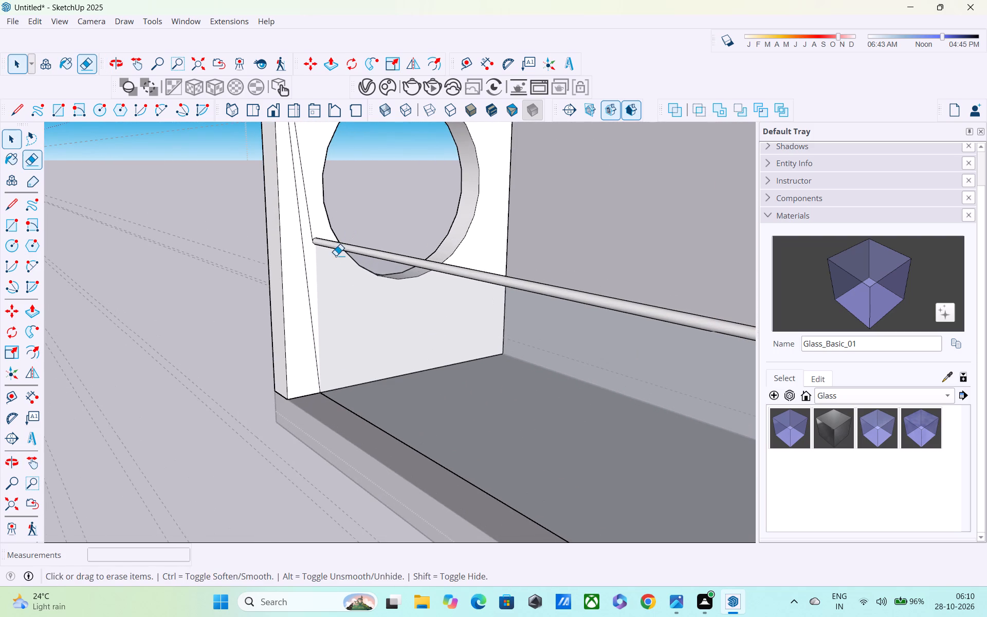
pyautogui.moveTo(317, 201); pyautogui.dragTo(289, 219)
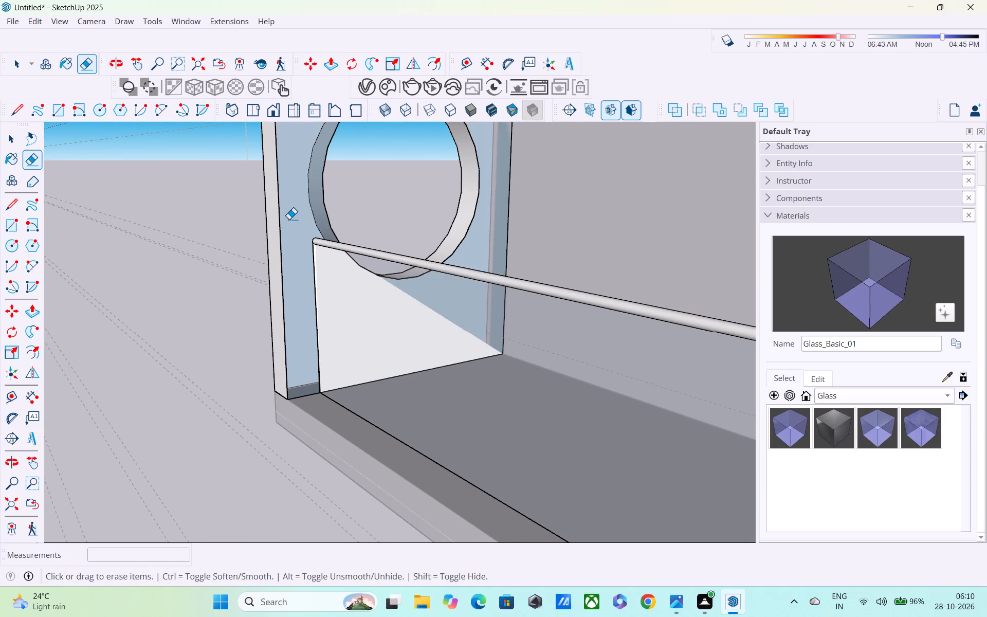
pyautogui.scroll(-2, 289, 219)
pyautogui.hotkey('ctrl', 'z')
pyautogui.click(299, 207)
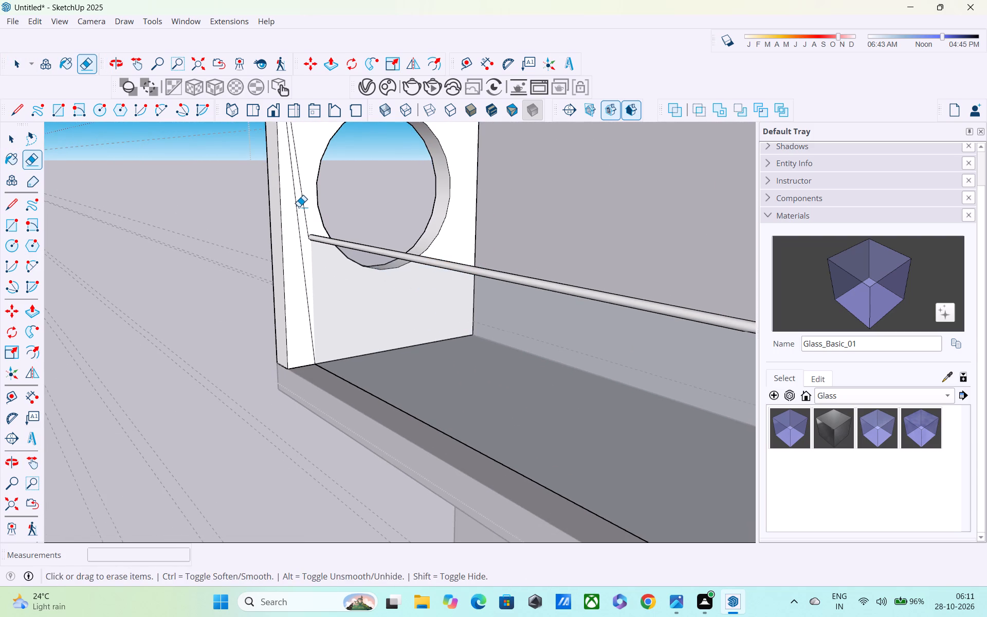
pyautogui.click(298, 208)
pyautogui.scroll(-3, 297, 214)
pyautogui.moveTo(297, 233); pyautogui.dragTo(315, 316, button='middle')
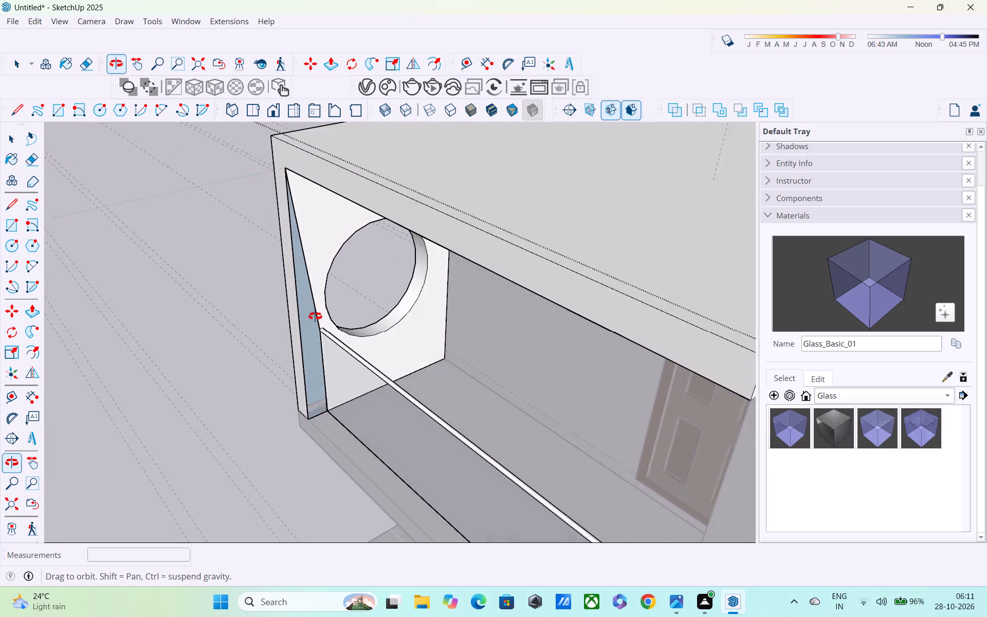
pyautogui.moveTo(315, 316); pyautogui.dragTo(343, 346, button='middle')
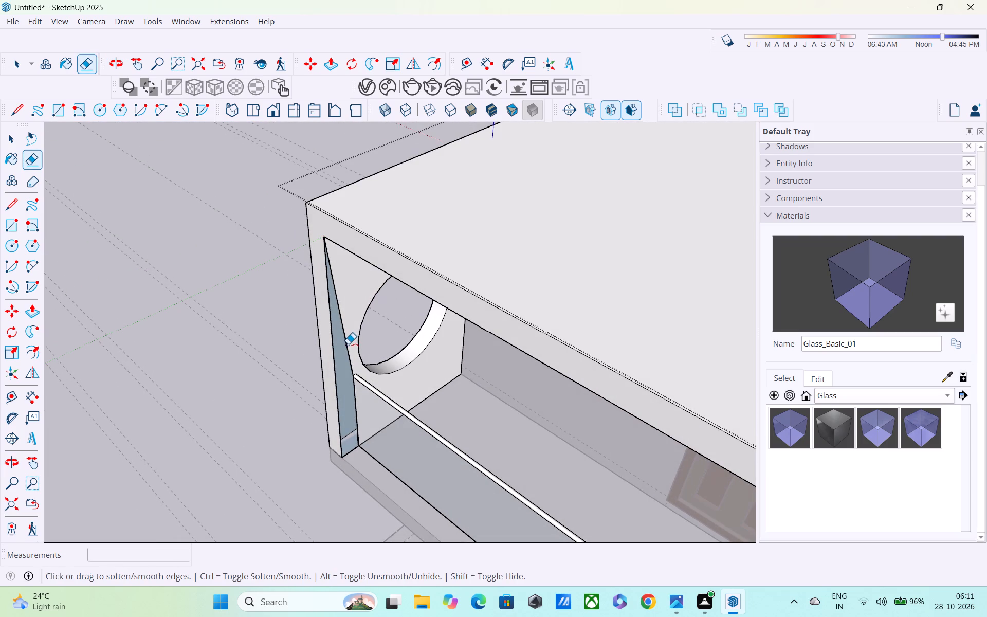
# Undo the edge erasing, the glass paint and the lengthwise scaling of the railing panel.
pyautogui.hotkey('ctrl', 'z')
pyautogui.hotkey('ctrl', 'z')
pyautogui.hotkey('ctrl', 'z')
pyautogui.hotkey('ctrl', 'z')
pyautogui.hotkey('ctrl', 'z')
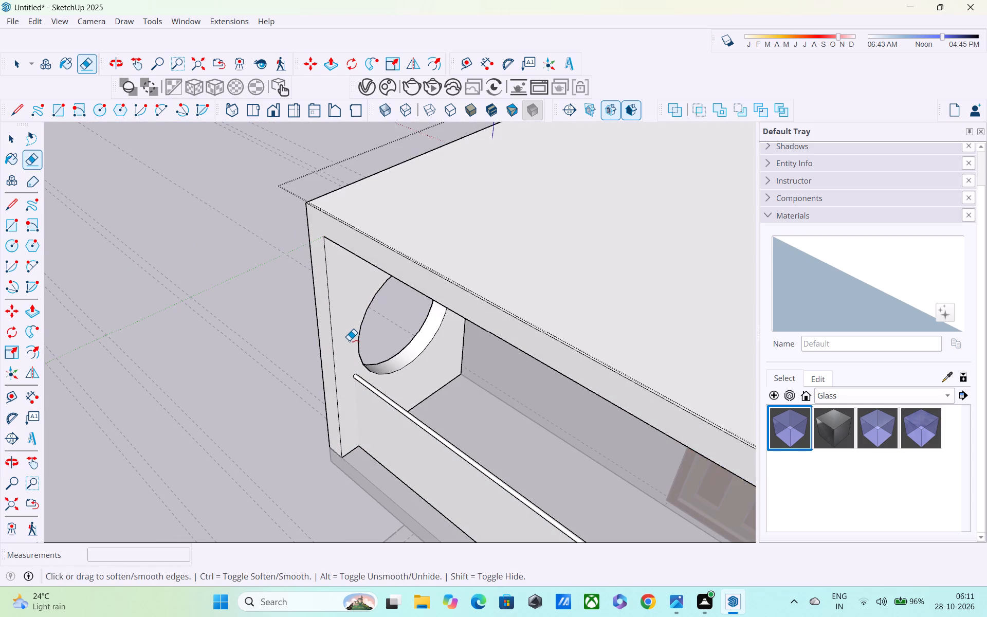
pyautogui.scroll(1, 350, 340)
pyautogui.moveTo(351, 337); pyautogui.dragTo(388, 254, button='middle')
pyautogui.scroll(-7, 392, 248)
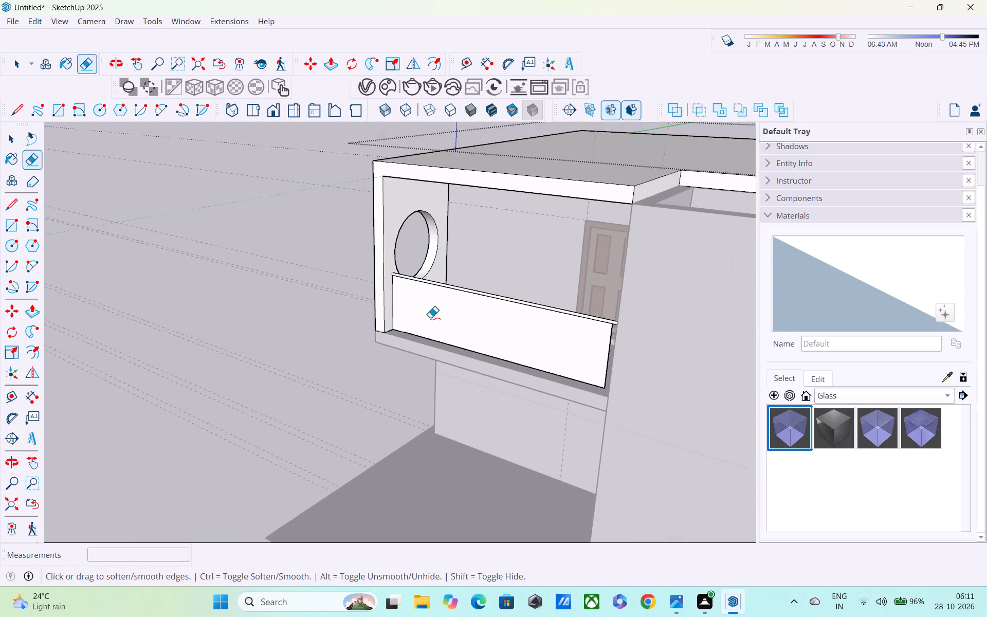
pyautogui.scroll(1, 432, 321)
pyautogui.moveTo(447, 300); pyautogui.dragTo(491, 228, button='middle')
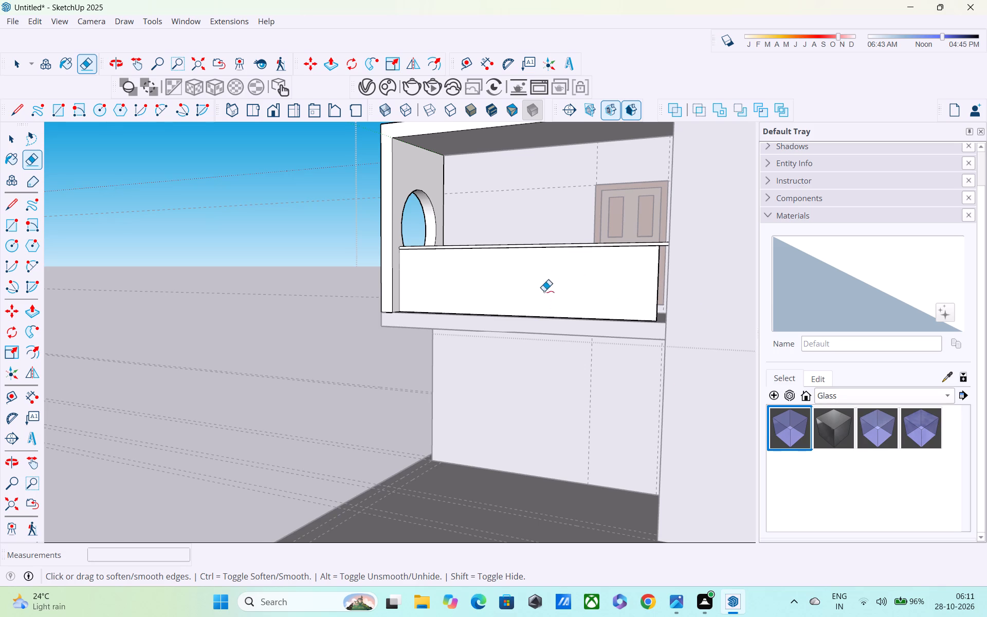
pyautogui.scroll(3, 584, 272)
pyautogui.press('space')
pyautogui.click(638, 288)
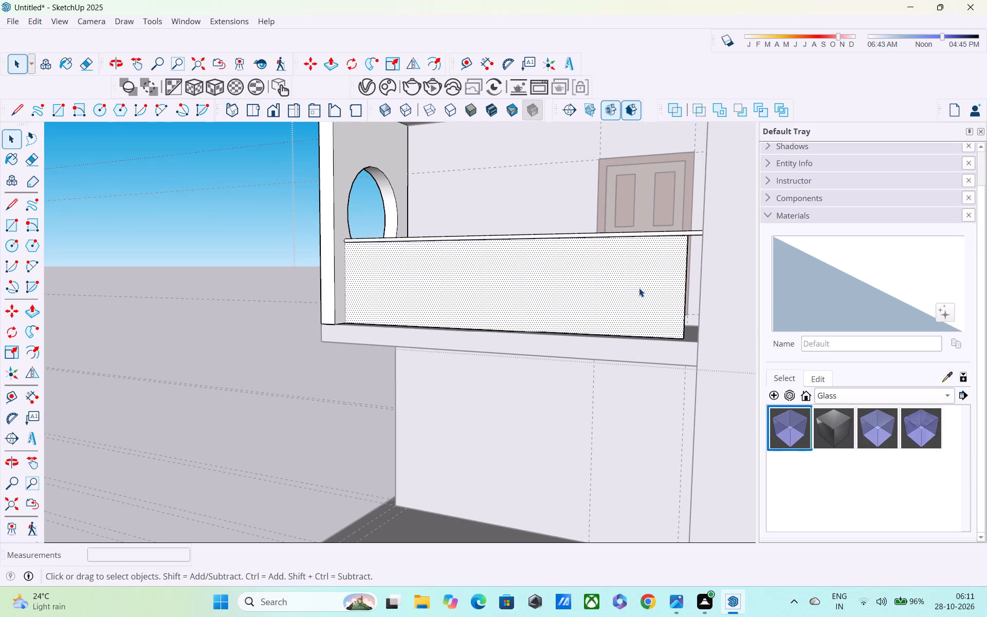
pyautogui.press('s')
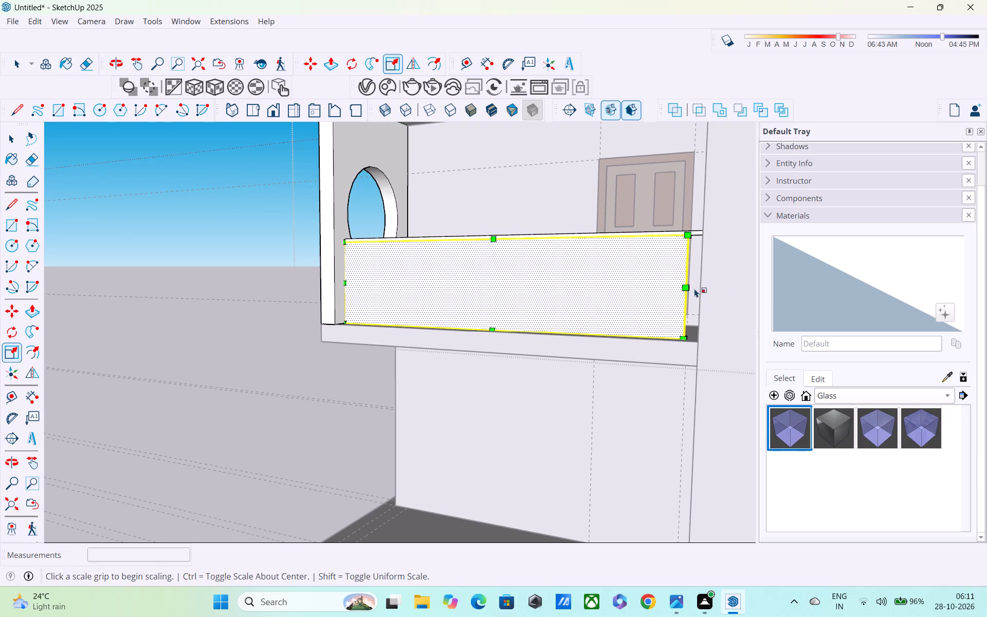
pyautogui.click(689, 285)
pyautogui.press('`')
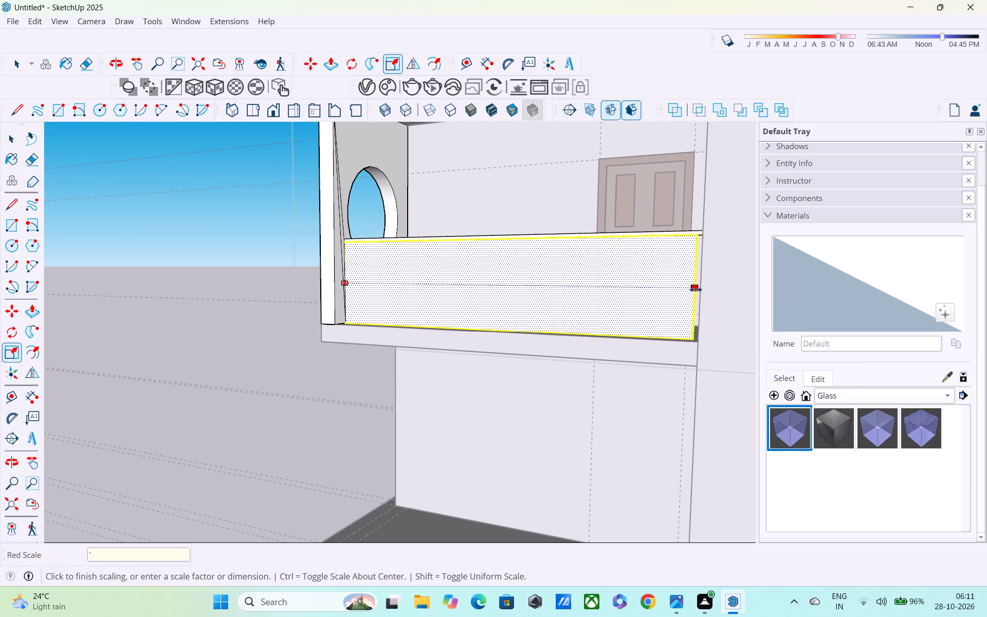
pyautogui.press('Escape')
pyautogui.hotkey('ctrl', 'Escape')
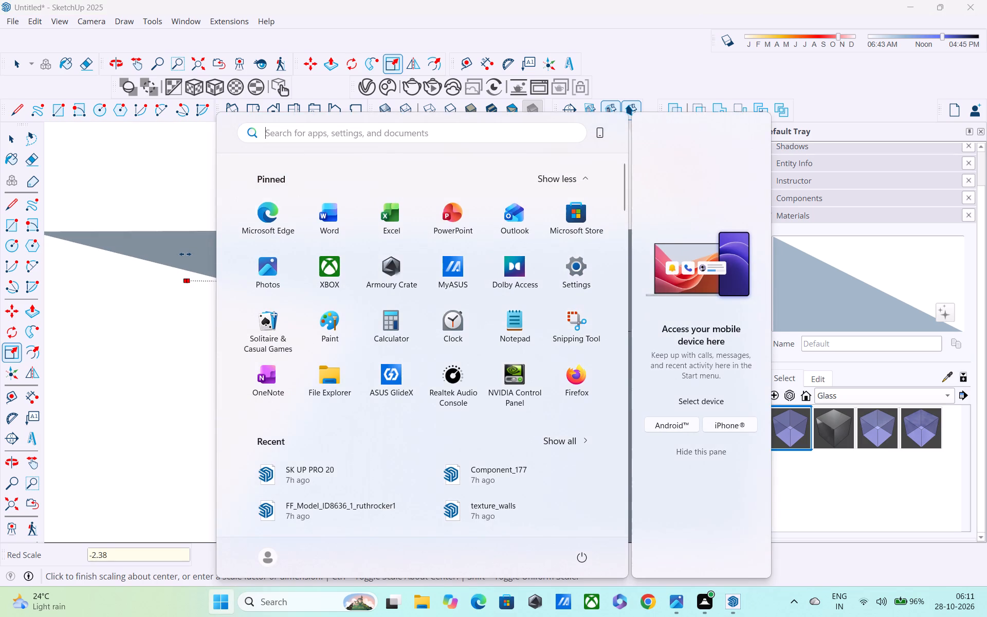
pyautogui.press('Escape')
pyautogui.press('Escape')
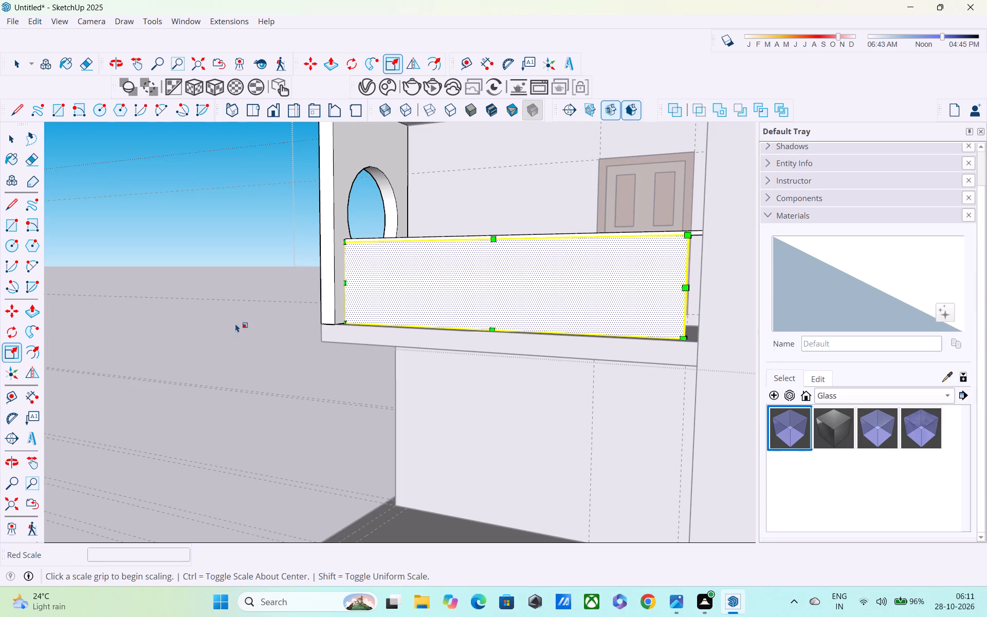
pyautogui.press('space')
# Undo the drawing of the railing panel inside the balcony frame group and exit group editing.
pyautogui.hotkey('ctrl', 'z')
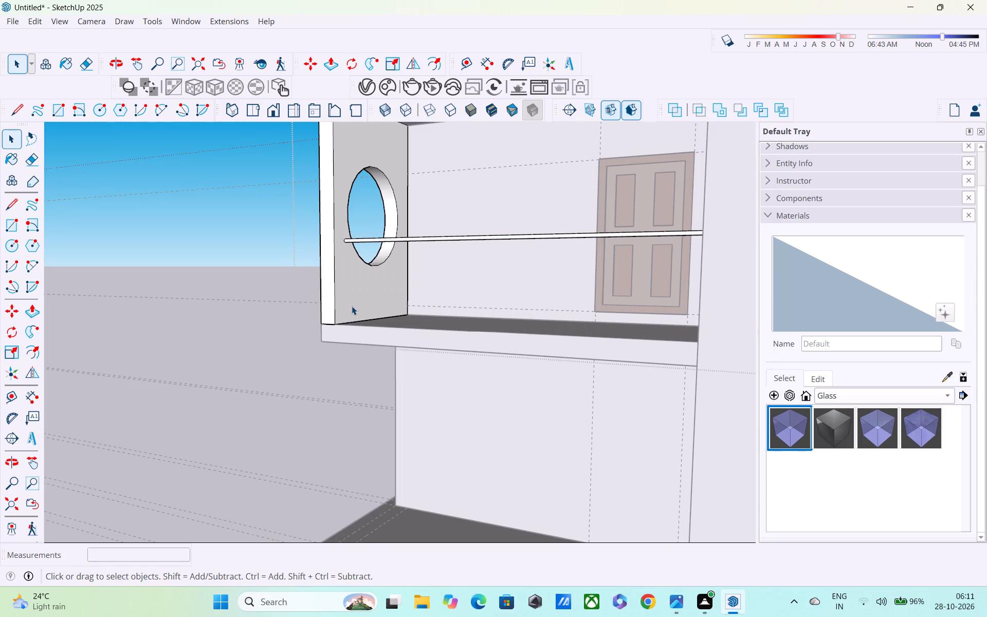
pyautogui.click(261, 276)
# Draw an upright rectangle 15' long and about 3' 1/2" high outside the group, hanging from the railing bar's underside along its full length.
pyautogui.moveTo(437, 262); pyautogui.dragTo(397, 216, button='middle')
pyautogui.scroll(3, 271, 204)
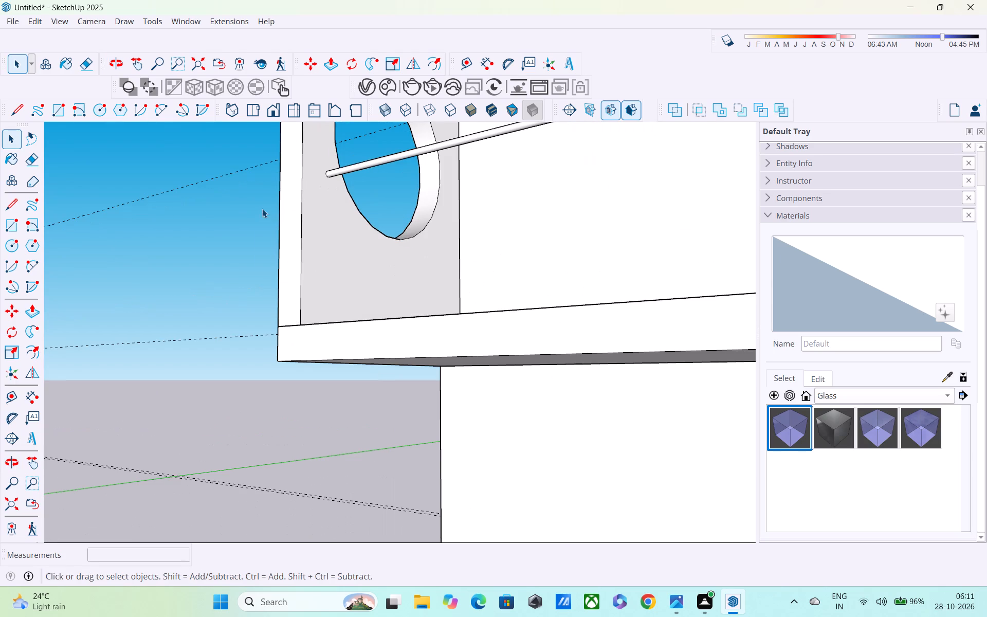
pyautogui.press('r')
pyautogui.scroll(3, 322, 221)
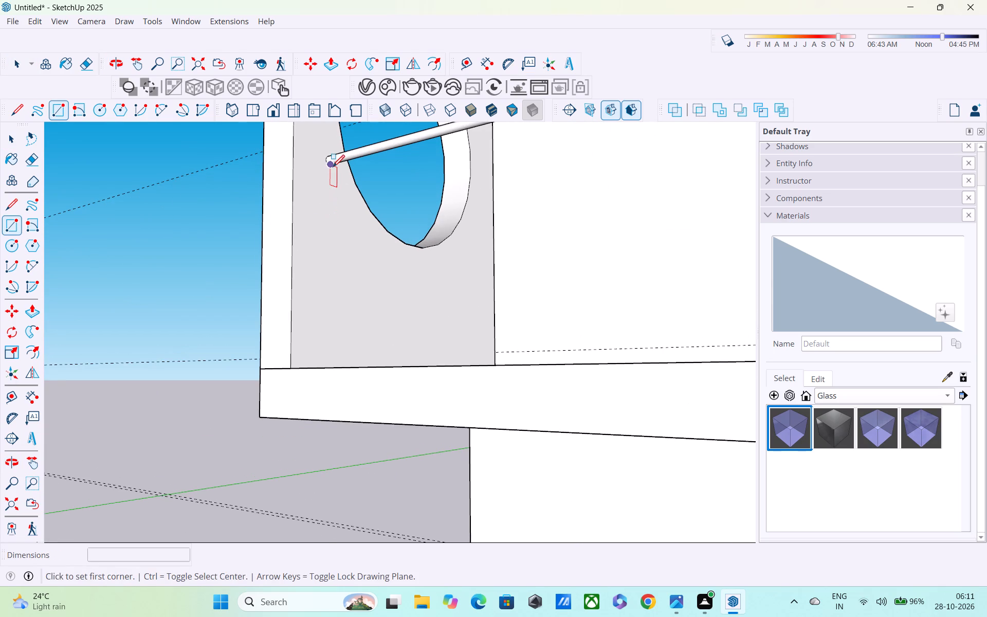
pyautogui.click(333, 168)
pyautogui.scroll(-3, 749, 416)
pyautogui.keyDown('shift'); pyautogui.moveTo(717, 408); pyautogui.dragTo(343, 434, button='middle'); pyautogui.keyUp('shift')
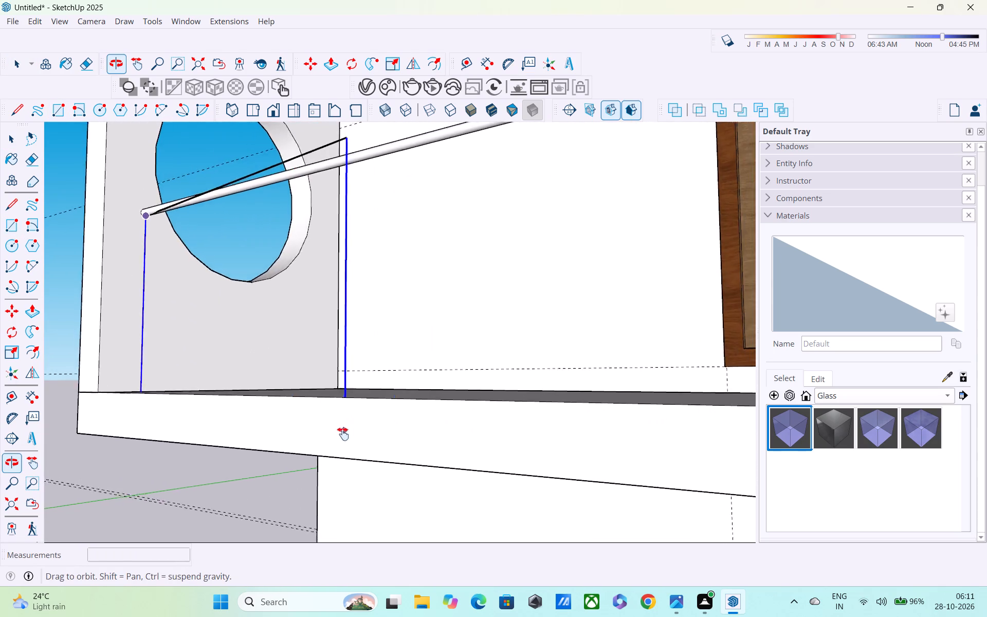
pyautogui.keyDown('shift'); pyautogui.moveTo(343, 434); pyautogui.dragTo(340, 460, button='middle'); pyautogui.keyUp('shift')
pyautogui.moveTo(727, 440); pyautogui.dragTo(499, 403, button='middle')
pyautogui.scroll(-6, 499, 403)
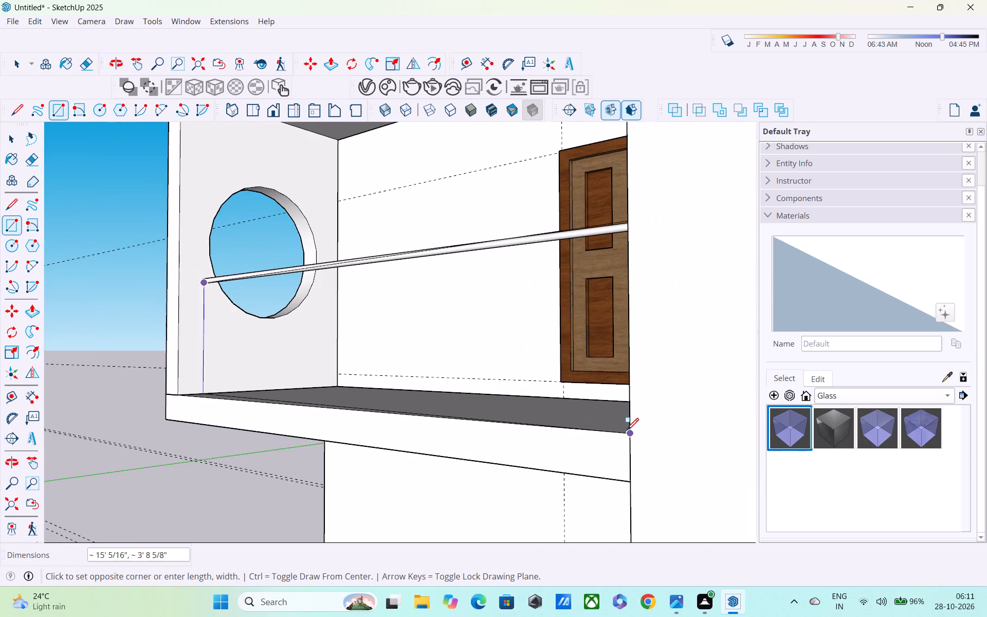
pyautogui.moveTo(628, 432); pyautogui.dragTo(912, 491, button='middle')
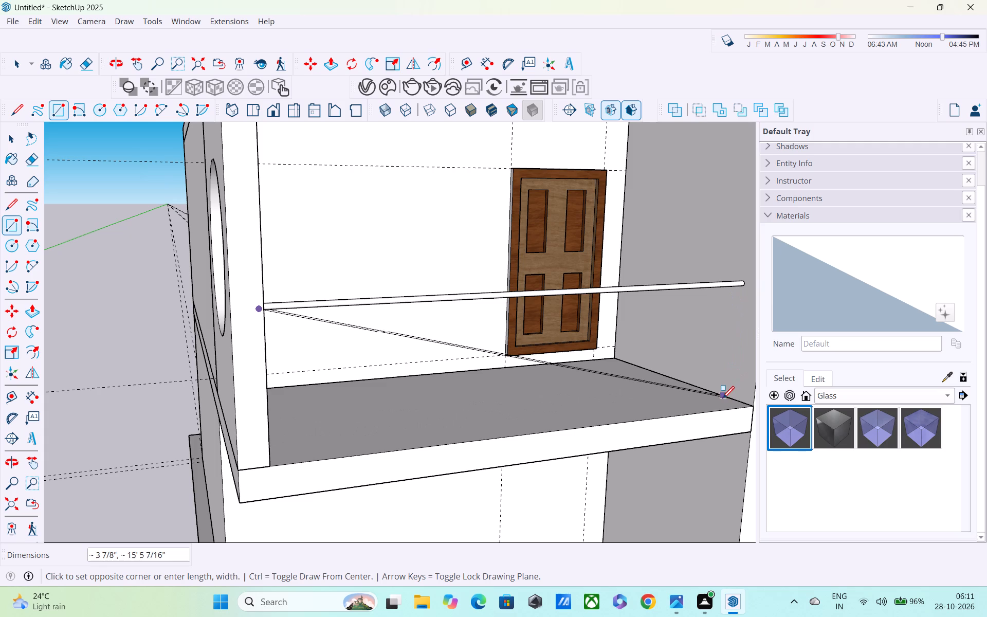
pyautogui.scroll(1, 742, 404)
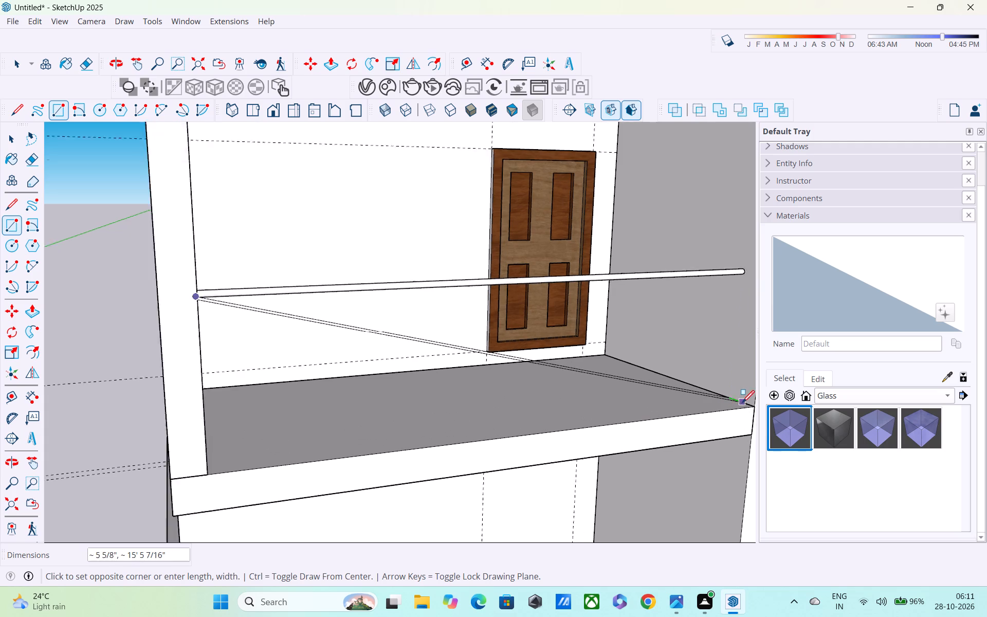
pyautogui.scroll(2, 742, 404)
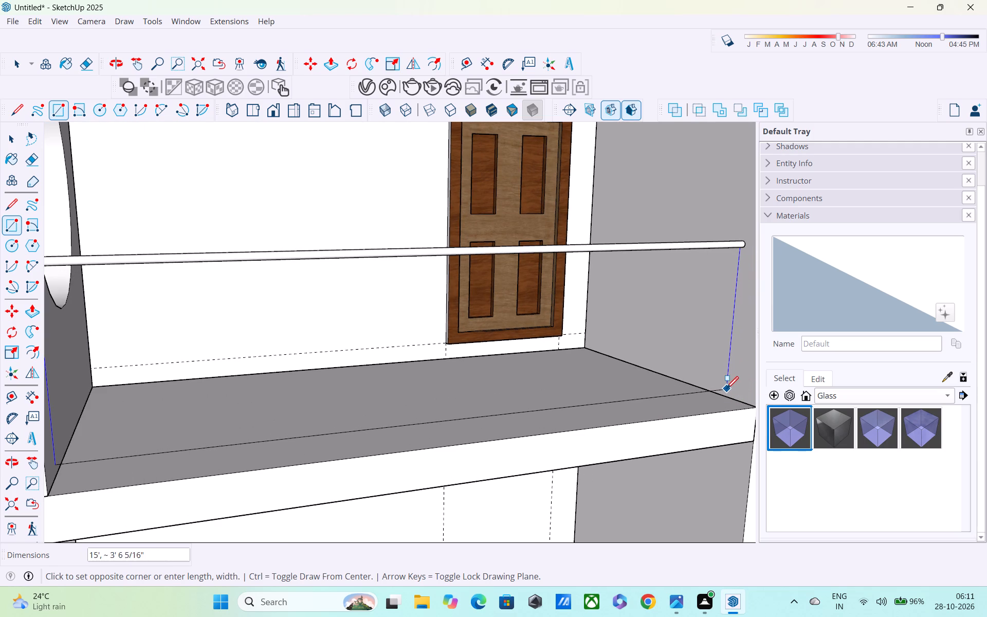
pyautogui.moveTo(726, 402); pyautogui.dragTo(746, 428, button='middle')
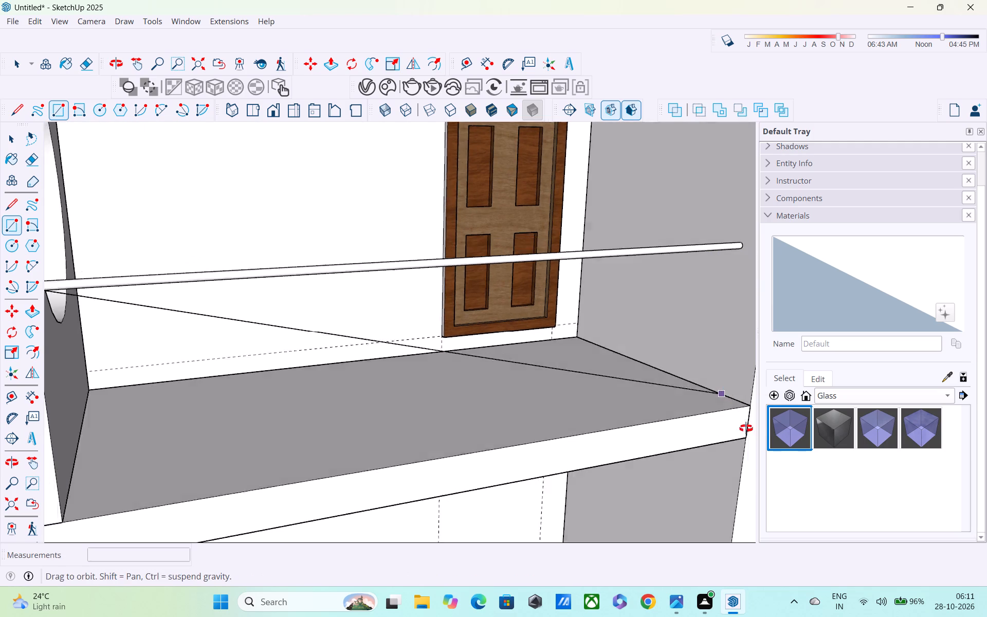
pyautogui.moveTo(746, 428); pyautogui.dragTo(627, 553, button='middle')
pyautogui.moveTo(428, 473); pyautogui.dragTo(489, 502, button='middle')
pyautogui.scroll(3, 562, 468)
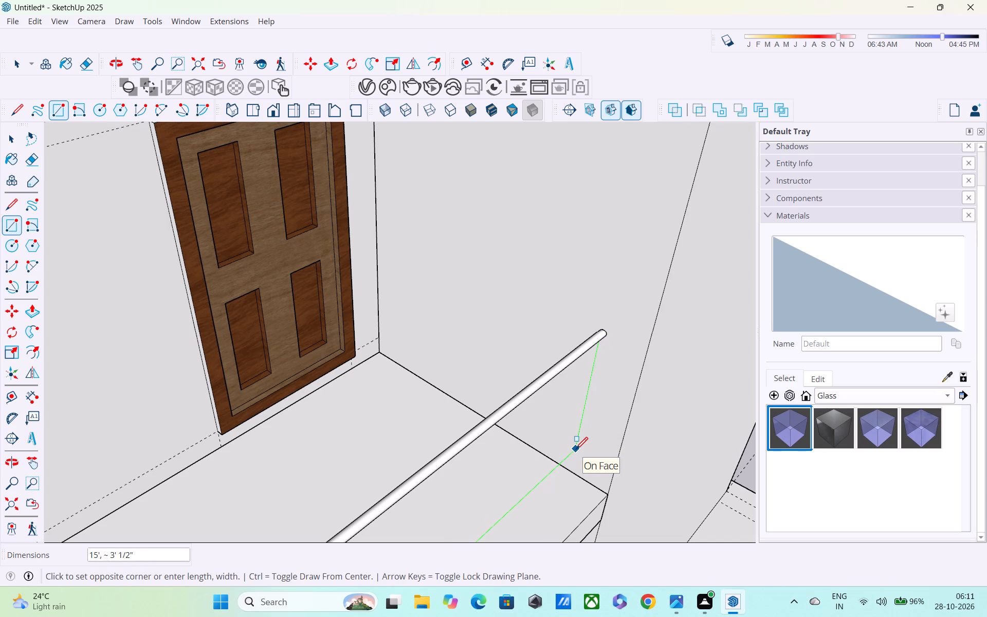
pyautogui.click(576, 450)
pyautogui.moveTo(563, 453); pyautogui.dragTo(513, 305, button='middle')
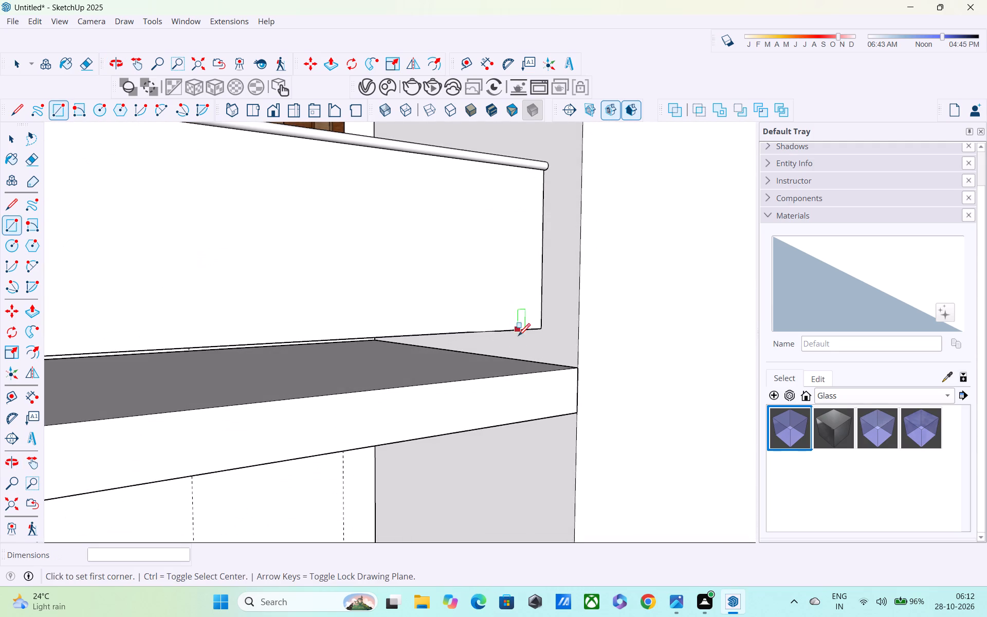
# Scale the new railing panel's height downward by about 1.22 so its lower edge meets the balcony floor.
pyautogui.press('space')
pyautogui.click(503, 301)
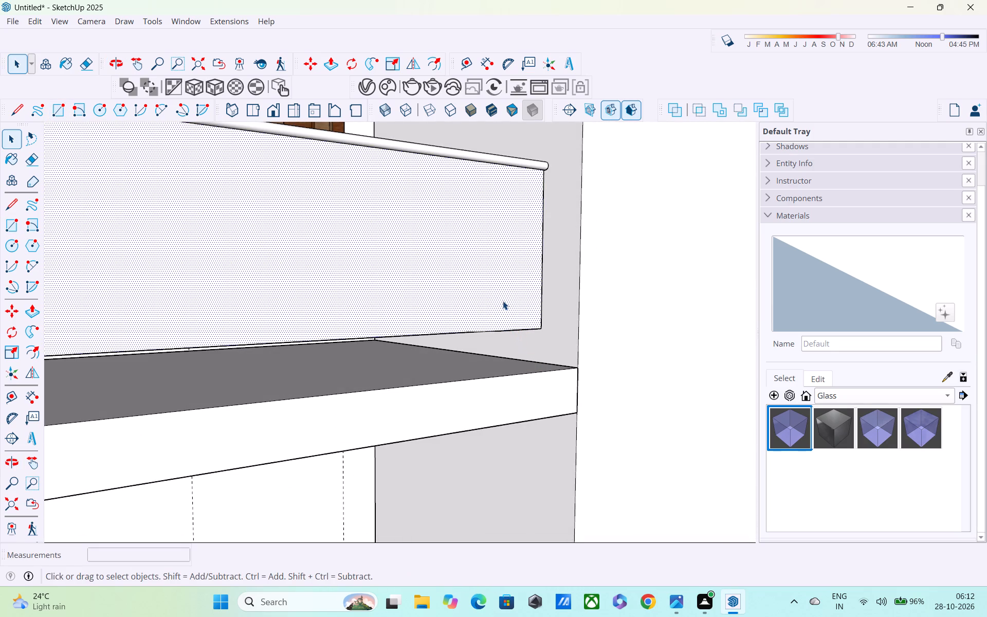
pyautogui.click(503, 301)
pyautogui.press('s')
pyautogui.keyDown('shift'); pyautogui.moveTo(356, 357); pyautogui.dragTo(560, 357, button='middle'); pyautogui.keyUp('shift')
pyautogui.click(467, 351)
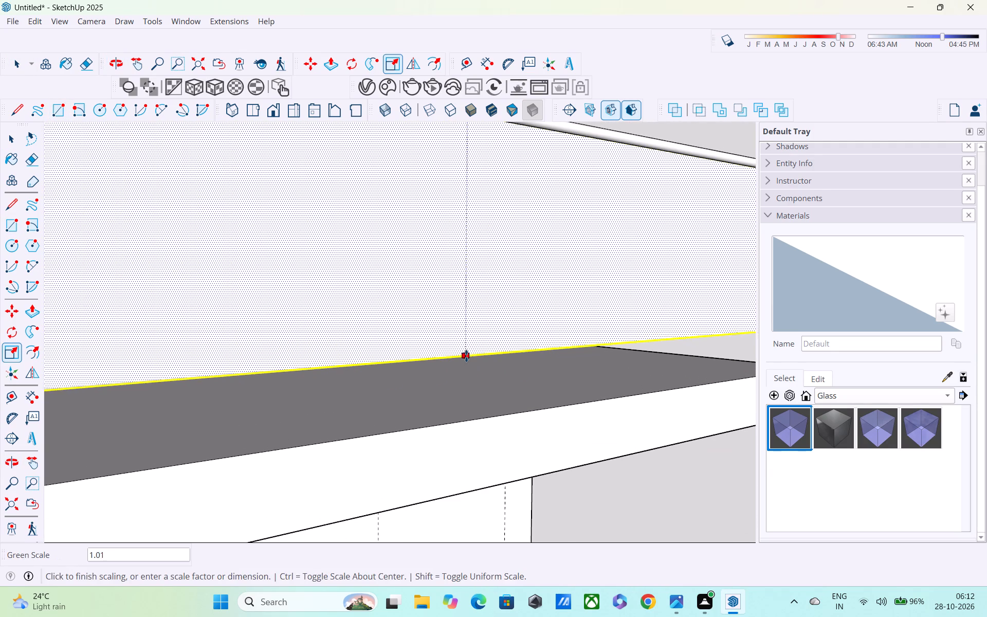
pyautogui.click(459, 409)
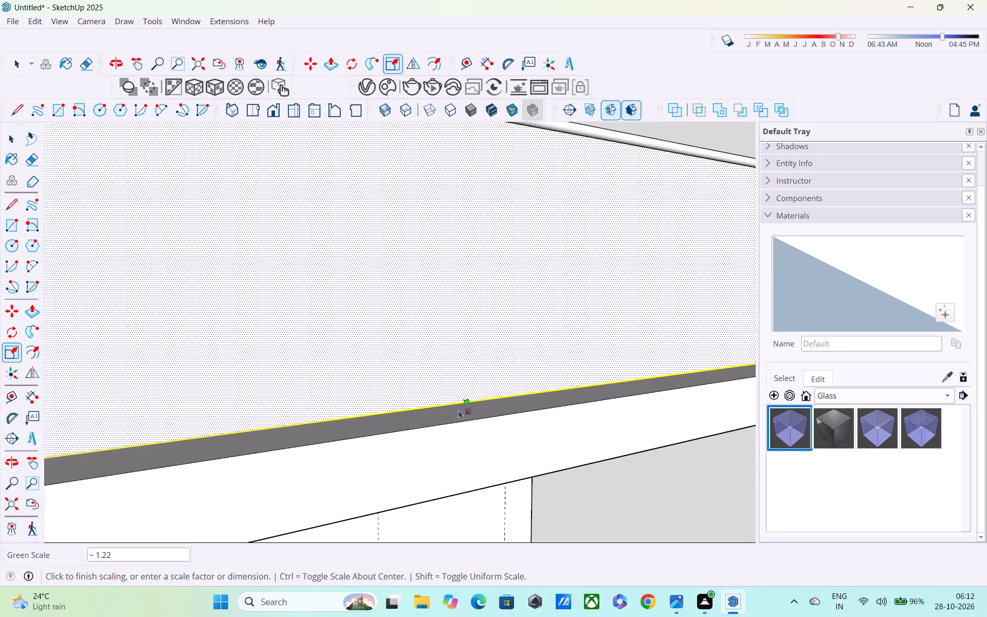
# Paint the scaled railing panel beneath the balcony bar with the Glass_Basic_01 material and deselect it.
pyautogui.scroll(-6, 459, 411)
pyautogui.moveTo(476, 406); pyautogui.dragTo(372, 422, button='middle')
pyautogui.scroll(-5, 354, 402)
pyautogui.press('space')
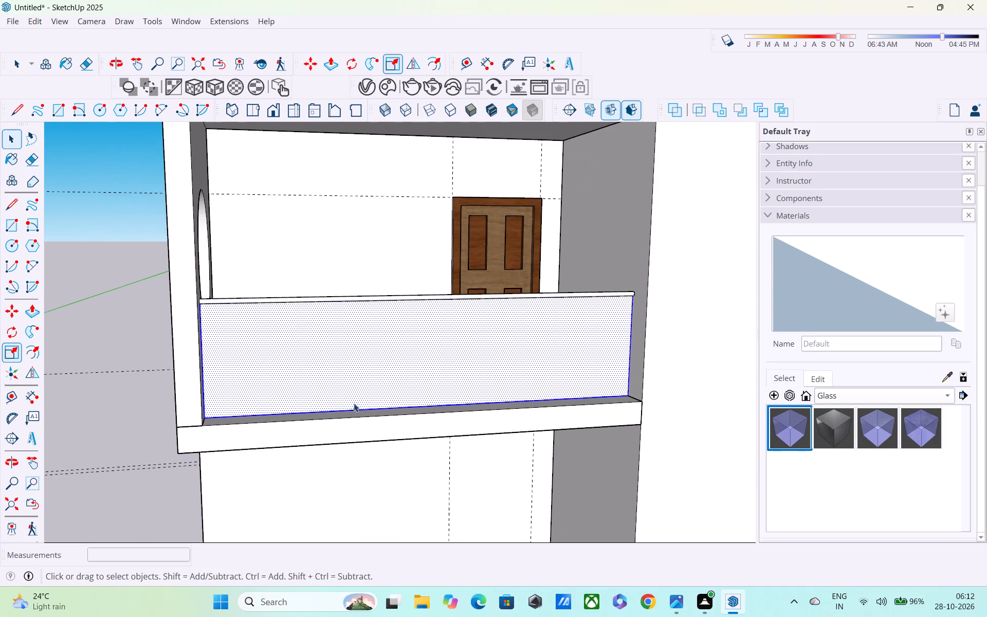
pyautogui.click(779, 423)
pyautogui.click(625, 370)
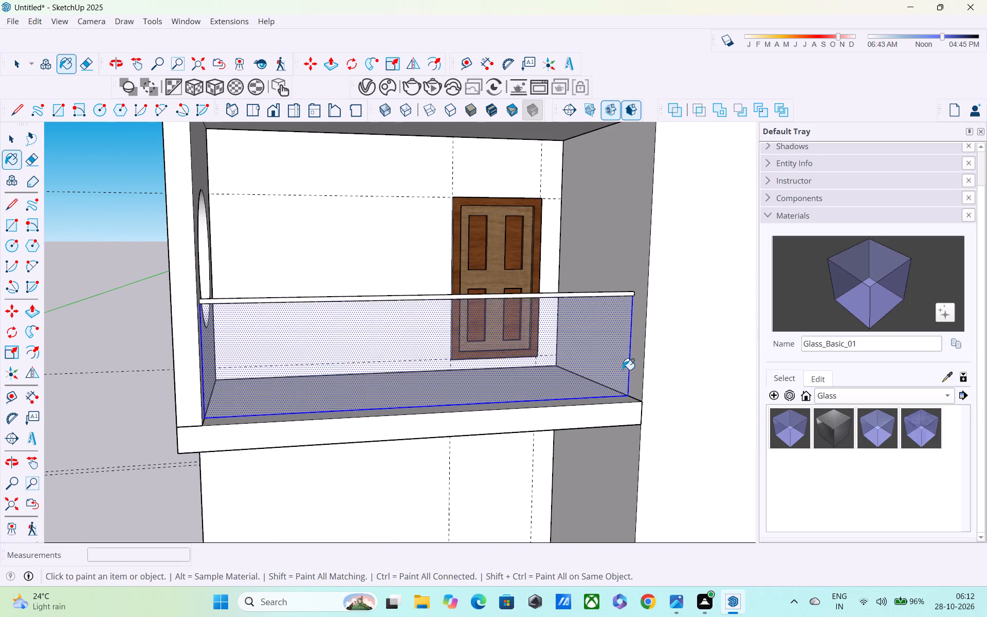
pyautogui.scroll(-6, 609, 372)
pyautogui.scroll(2, 458, 427)
pyautogui.moveTo(456, 427); pyautogui.dragTo(416, 410, button='middle')
pyautogui.press('space')
pyautogui.click(236, 405)
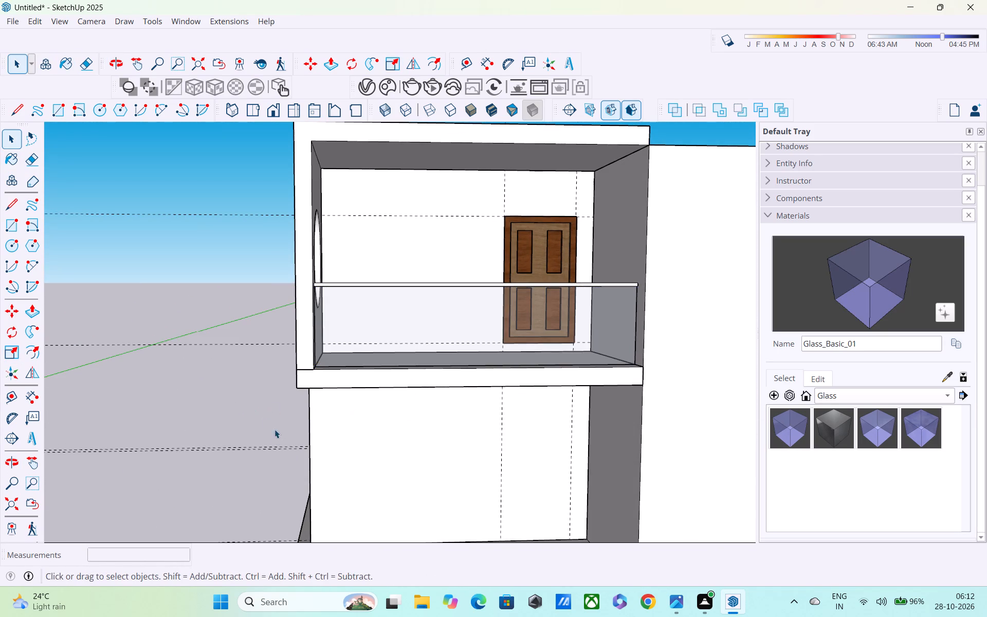
# Examine the whole building from the front and sides with the glazed balcony railing in place.
pyautogui.moveTo(275, 436); pyautogui.dragTo(249, 437, button='middle')
pyautogui.scroll(-4, 243, 421)
pyautogui.moveTo(383, 415); pyautogui.dragTo(233, 421, button='middle')
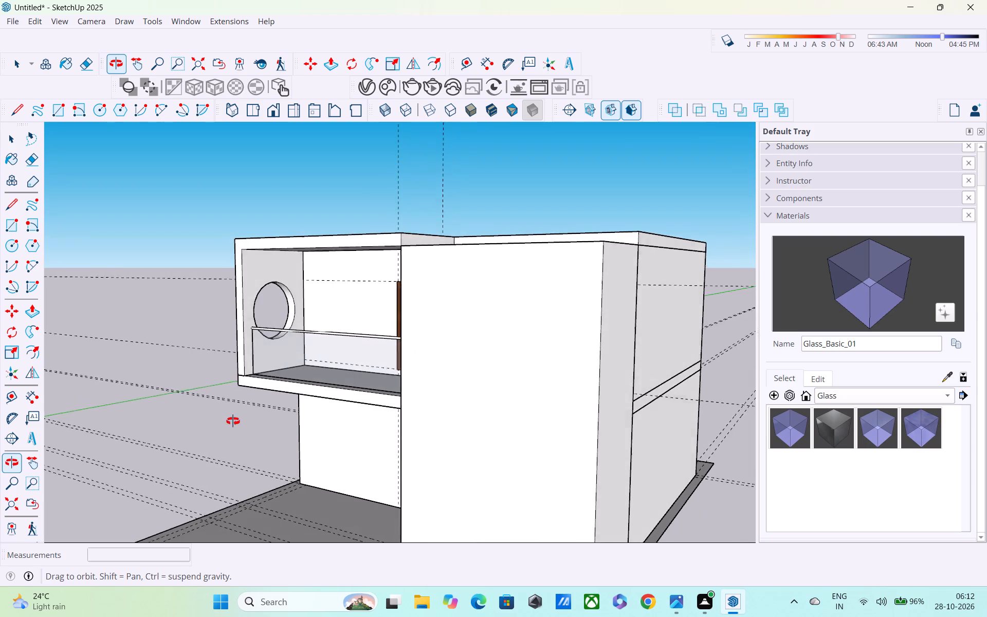
pyautogui.moveTo(233, 421); pyautogui.dragTo(275, 396, button='middle')
pyautogui.scroll(-3, 287, 413)
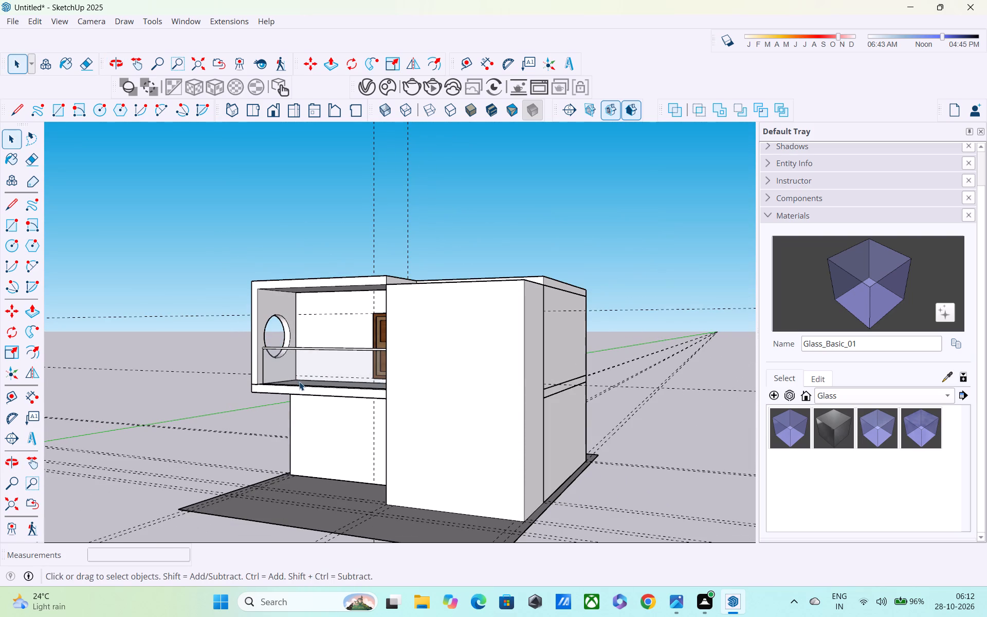
pyautogui.scroll(-3, 299, 382)
pyautogui.moveTo(299, 382); pyautogui.dragTo(337, 354, button='middle')
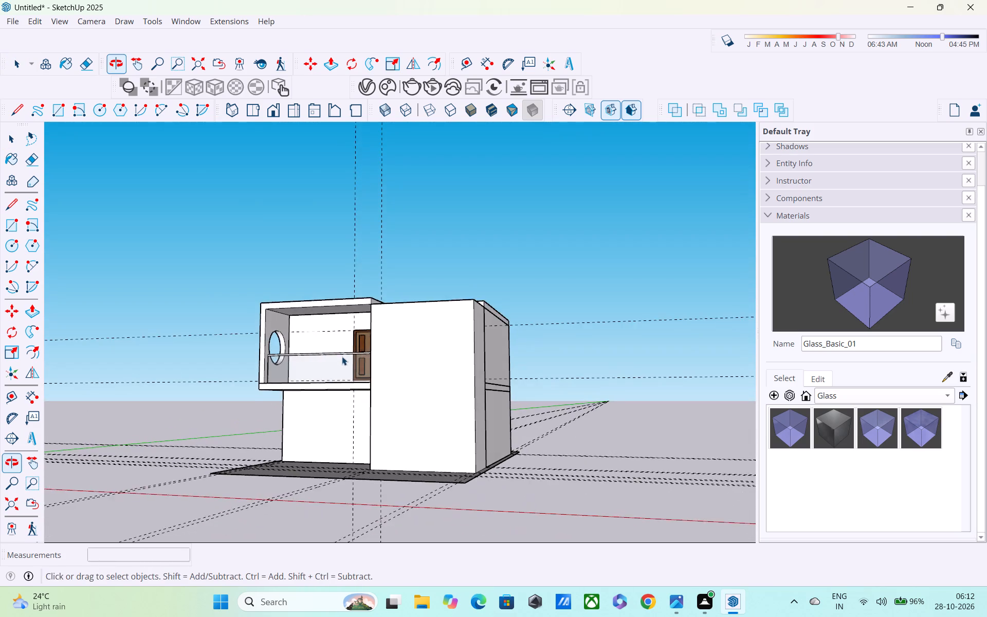
pyautogui.scroll(-4, 342, 363)
pyautogui.keyDown('shift'); pyautogui.moveTo(350, 379); pyautogui.dragTo(336, 429, button='middle'); pyautogui.keyUp('shift')
pyautogui.moveTo(347, 434); pyautogui.dragTo(390, 418, button='middle')
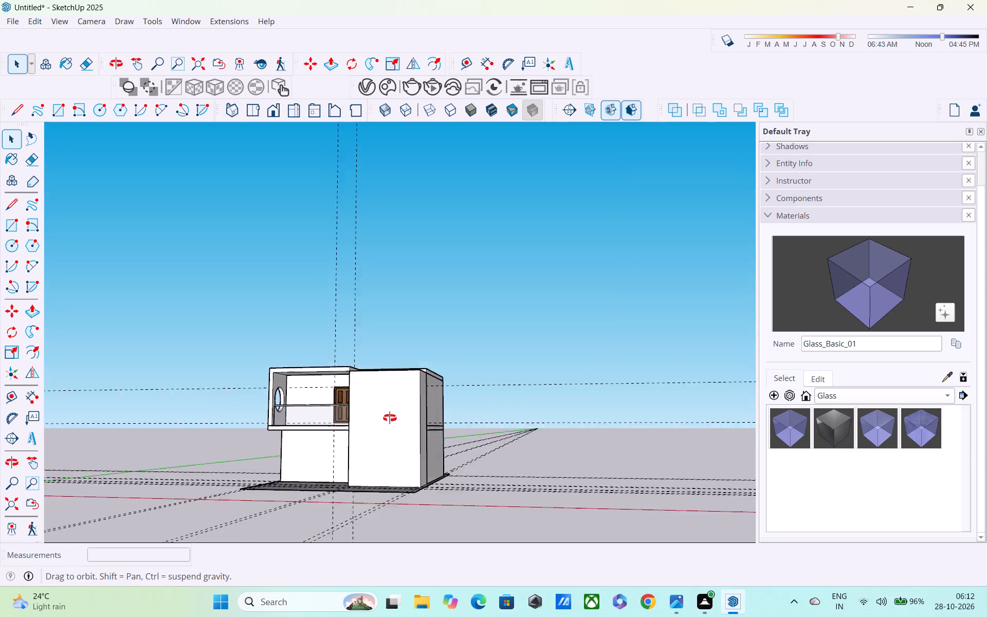
pyautogui.moveTo(390, 418); pyautogui.dragTo(434, 409, button='middle')
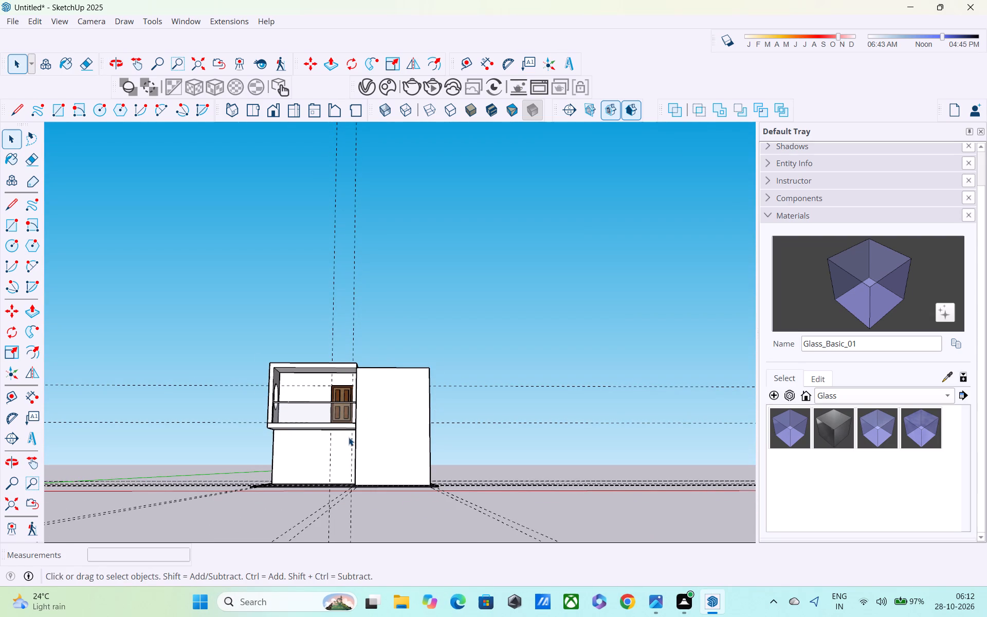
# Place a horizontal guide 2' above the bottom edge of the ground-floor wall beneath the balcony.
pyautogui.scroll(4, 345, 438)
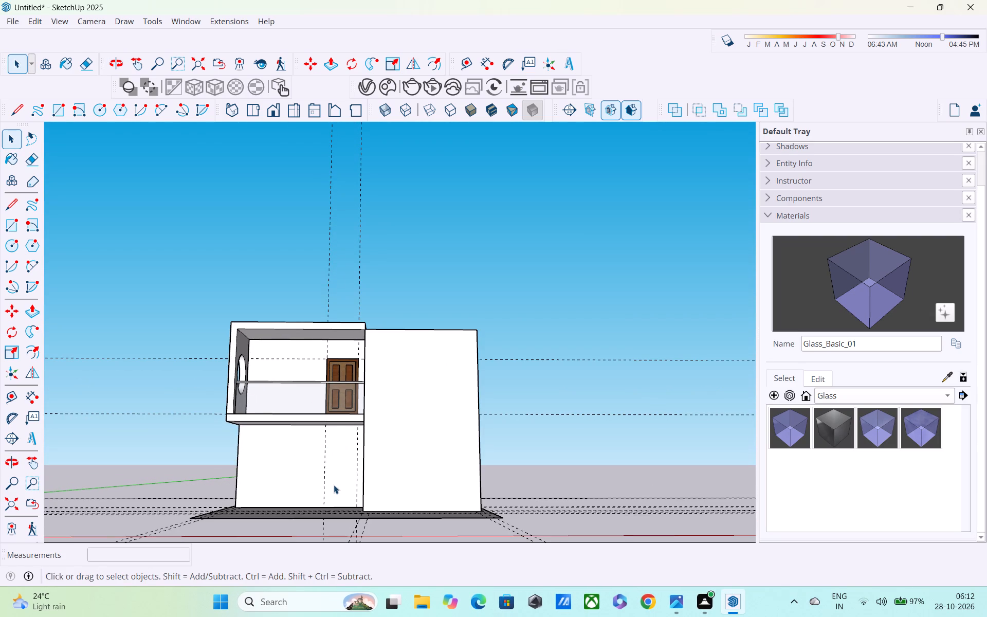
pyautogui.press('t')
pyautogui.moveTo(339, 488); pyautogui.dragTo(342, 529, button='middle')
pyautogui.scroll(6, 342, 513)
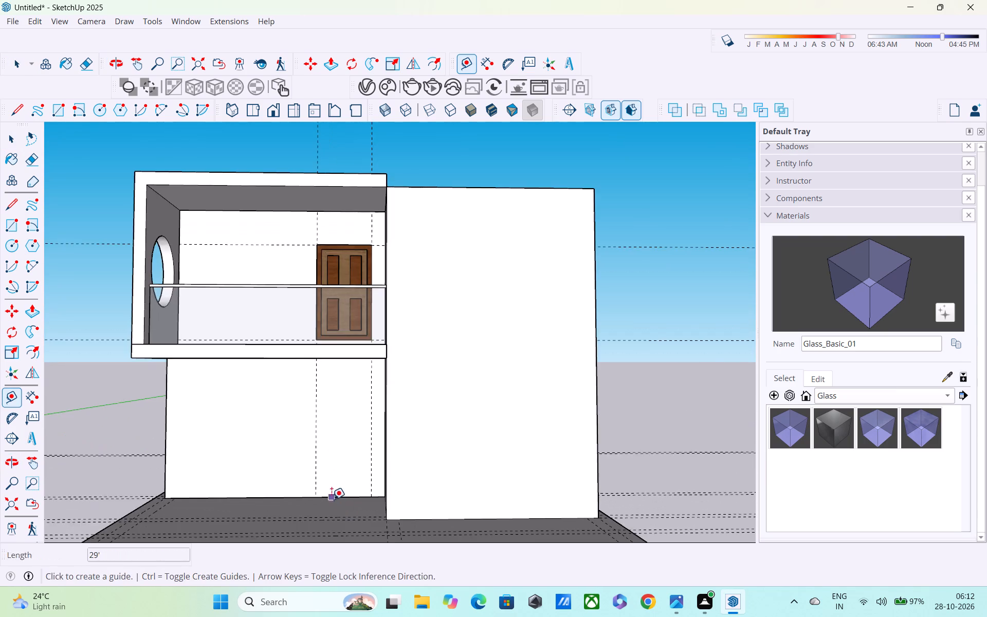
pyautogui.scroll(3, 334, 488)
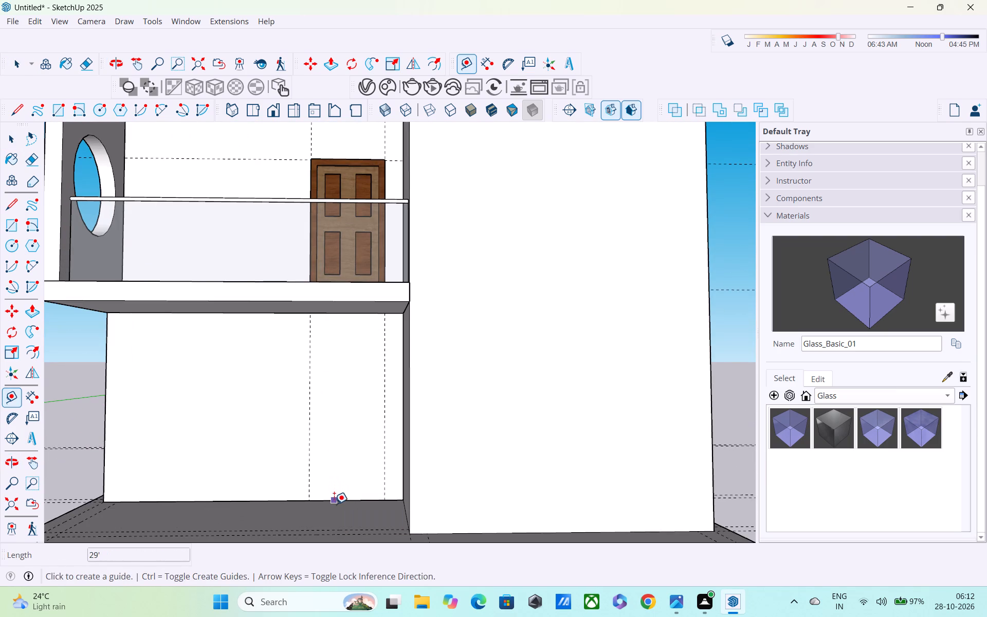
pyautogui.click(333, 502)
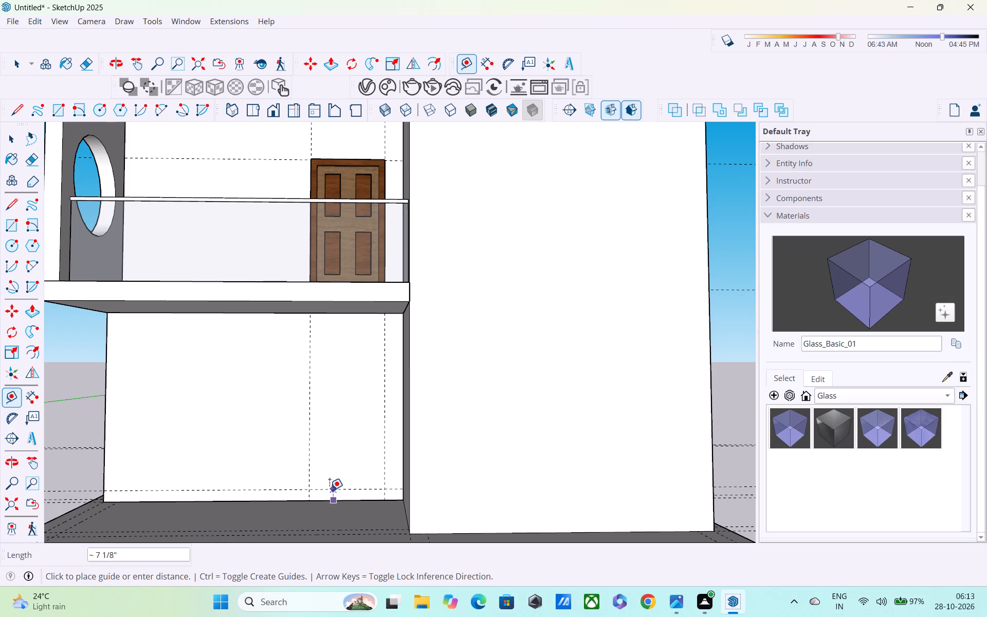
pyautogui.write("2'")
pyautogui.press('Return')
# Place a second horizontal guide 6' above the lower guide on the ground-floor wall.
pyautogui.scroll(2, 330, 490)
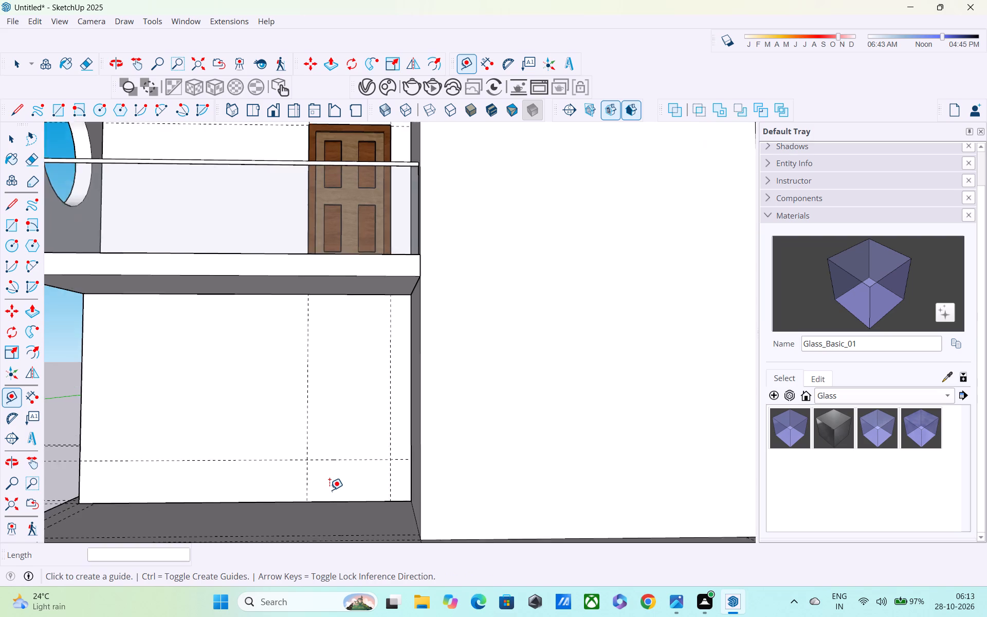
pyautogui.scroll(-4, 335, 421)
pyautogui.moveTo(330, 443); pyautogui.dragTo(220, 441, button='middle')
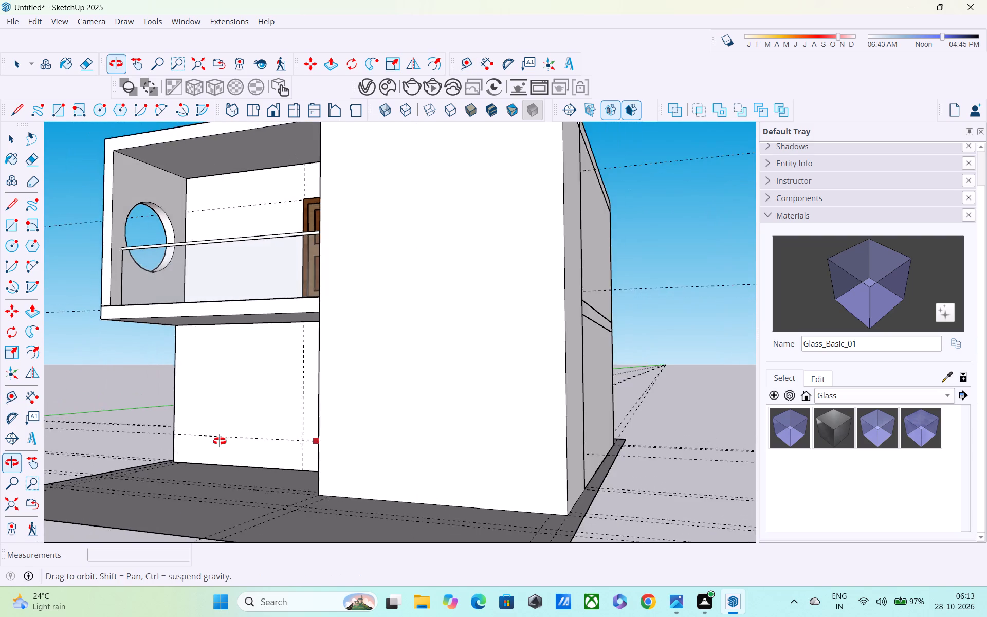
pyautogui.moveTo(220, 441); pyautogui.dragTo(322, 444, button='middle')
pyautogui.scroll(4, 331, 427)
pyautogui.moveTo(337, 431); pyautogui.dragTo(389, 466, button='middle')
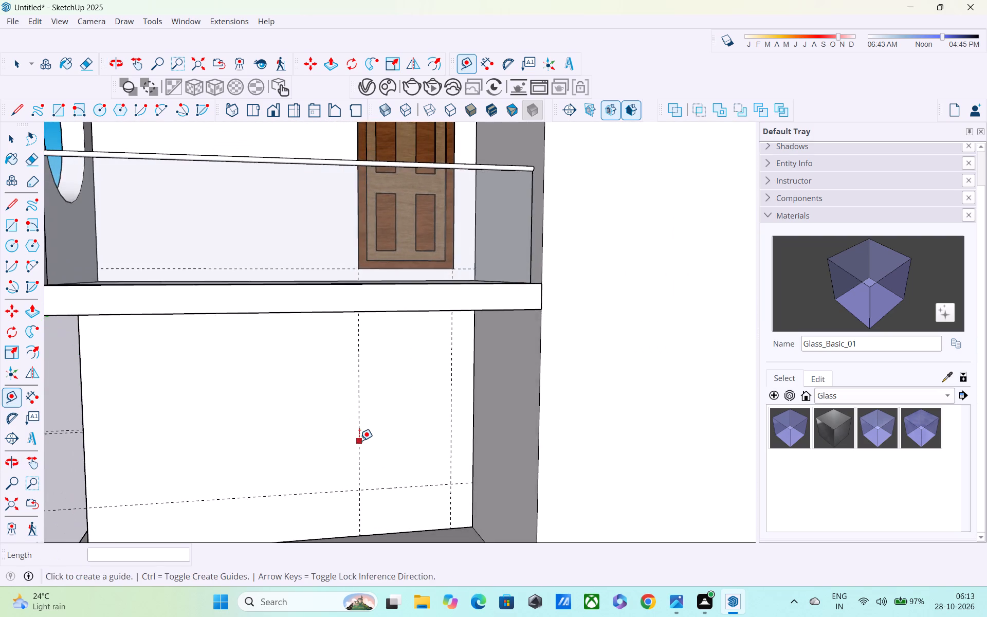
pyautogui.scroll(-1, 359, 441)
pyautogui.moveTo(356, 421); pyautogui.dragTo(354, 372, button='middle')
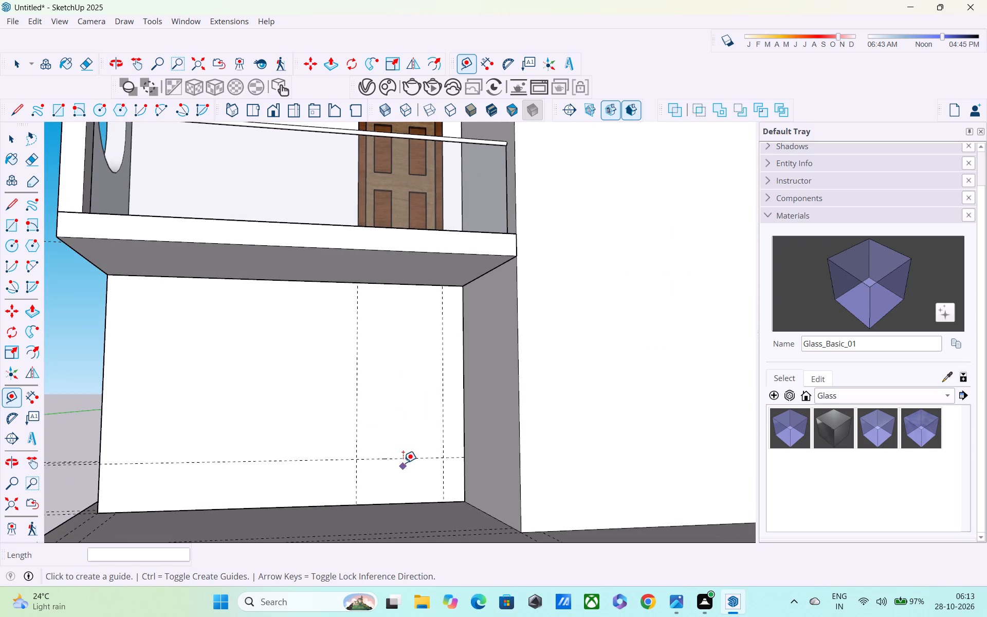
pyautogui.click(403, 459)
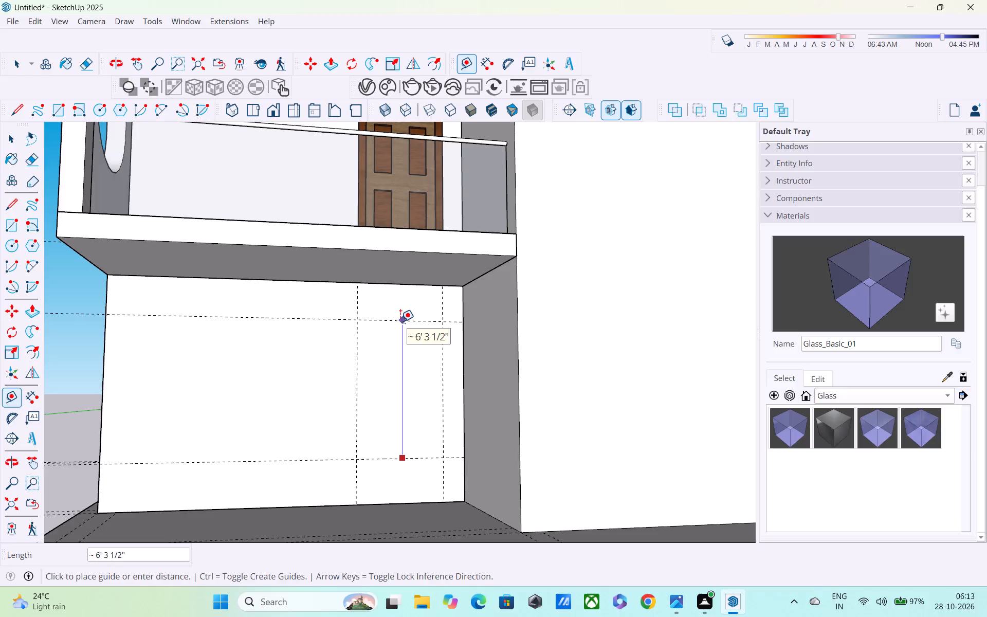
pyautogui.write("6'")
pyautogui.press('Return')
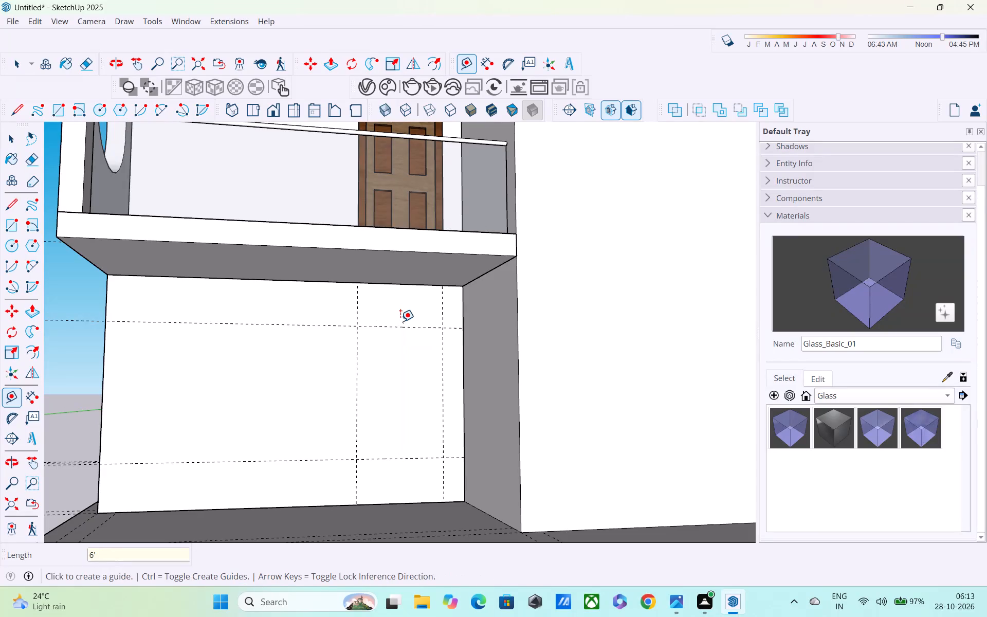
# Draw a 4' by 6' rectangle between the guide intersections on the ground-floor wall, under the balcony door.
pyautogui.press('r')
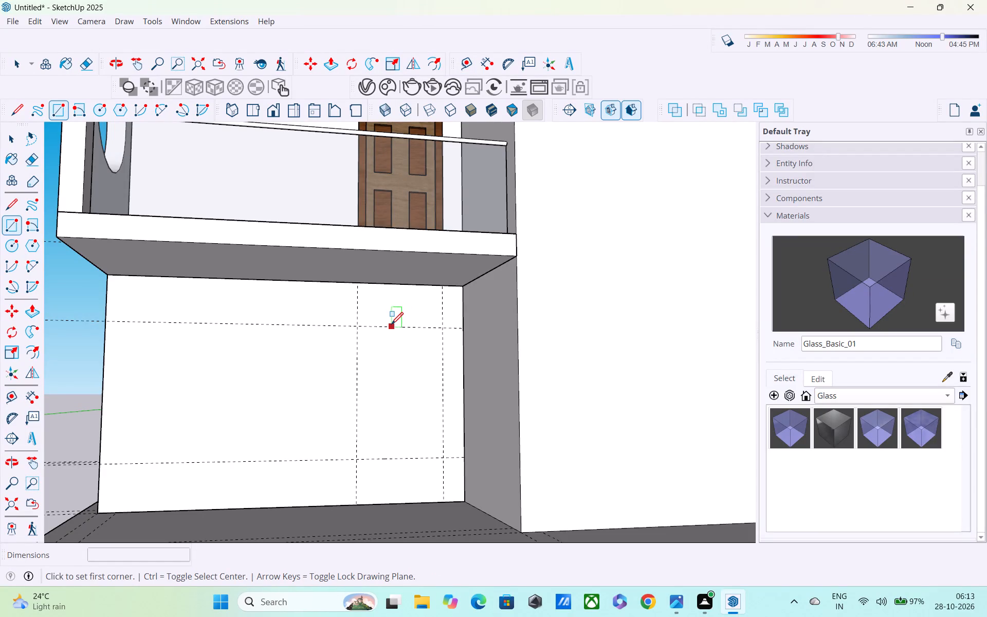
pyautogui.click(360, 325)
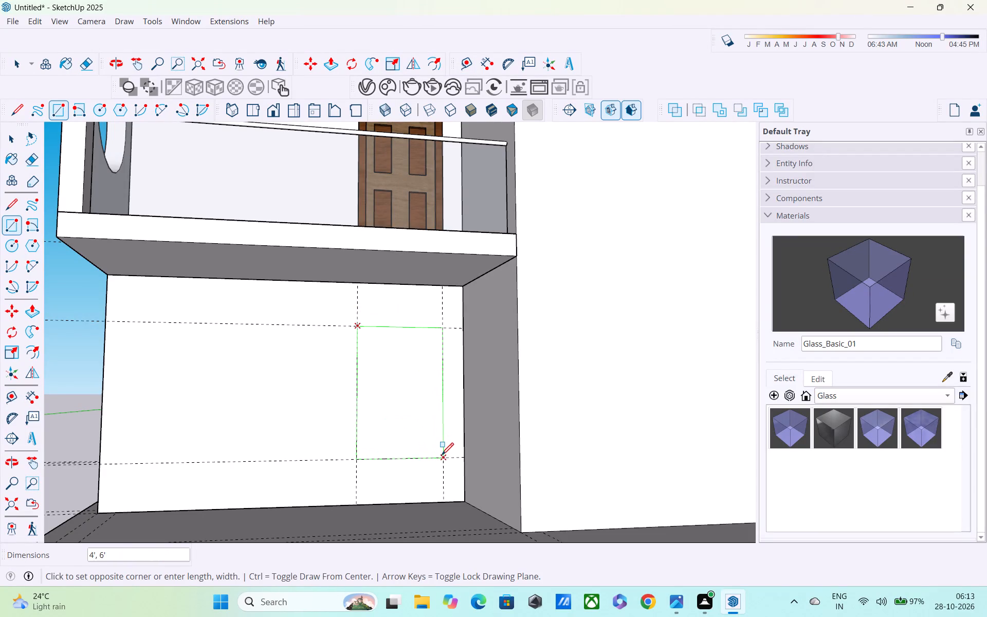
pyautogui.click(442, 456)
# Examine the new ground-floor rectangle and the building from the front, the side and below.
pyautogui.scroll(-6, 442, 456)
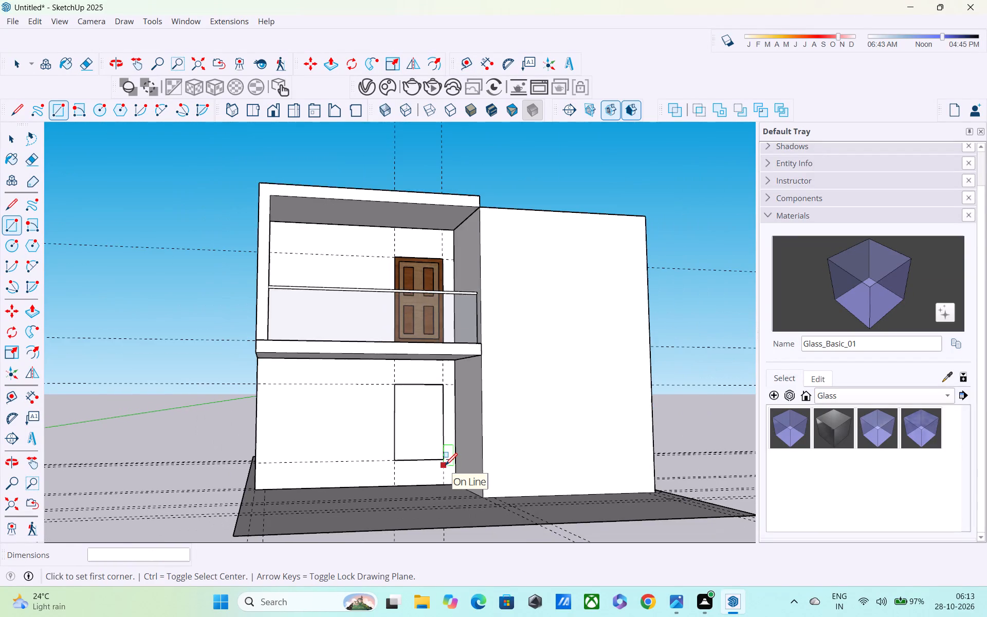
pyautogui.scroll(-4, 445, 467)
pyautogui.moveTo(429, 494); pyautogui.dragTo(492, 513, button='middle')
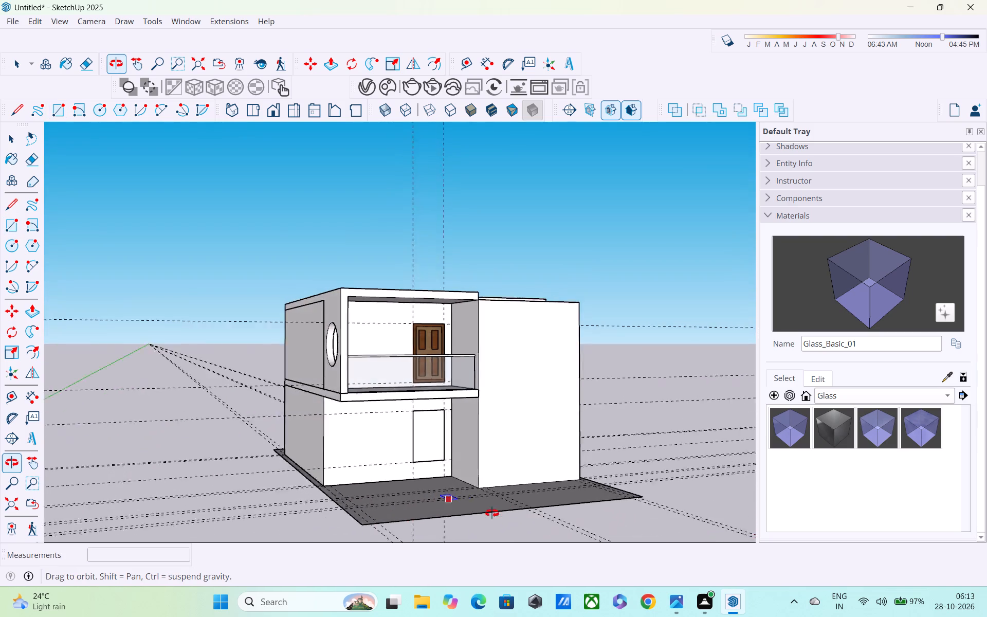
pyautogui.moveTo(492, 513); pyautogui.dragTo(363, 526, button='middle')
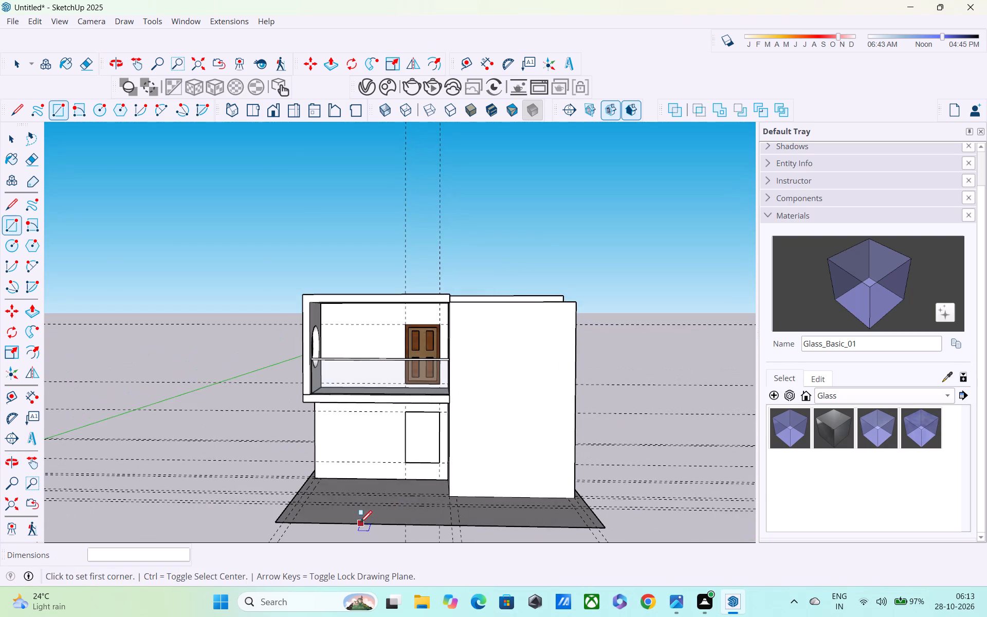
pyautogui.scroll(-4, 358, 519)
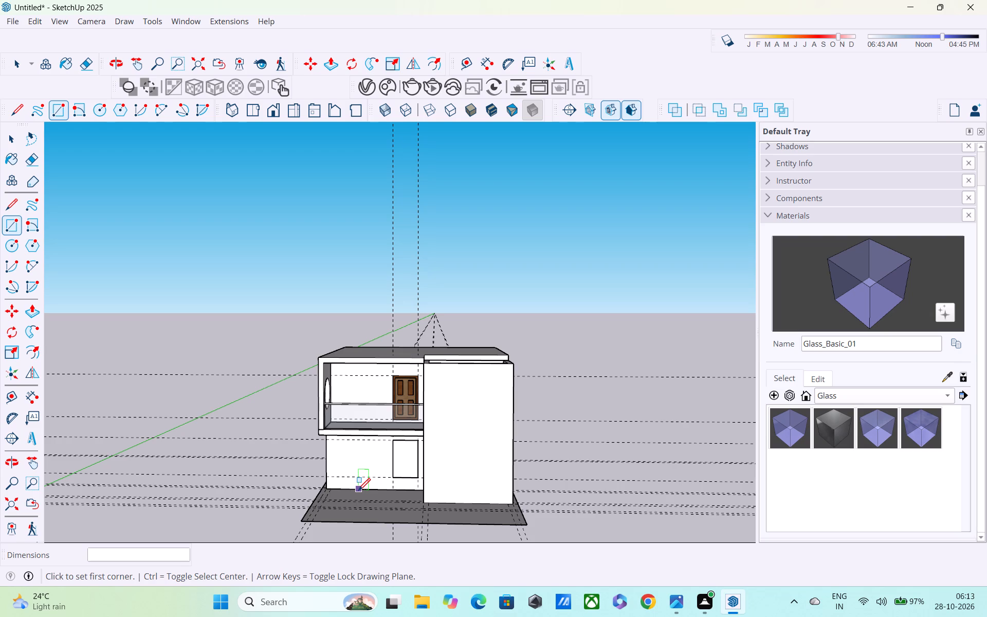
pyautogui.scroll(-3, 361, 478)
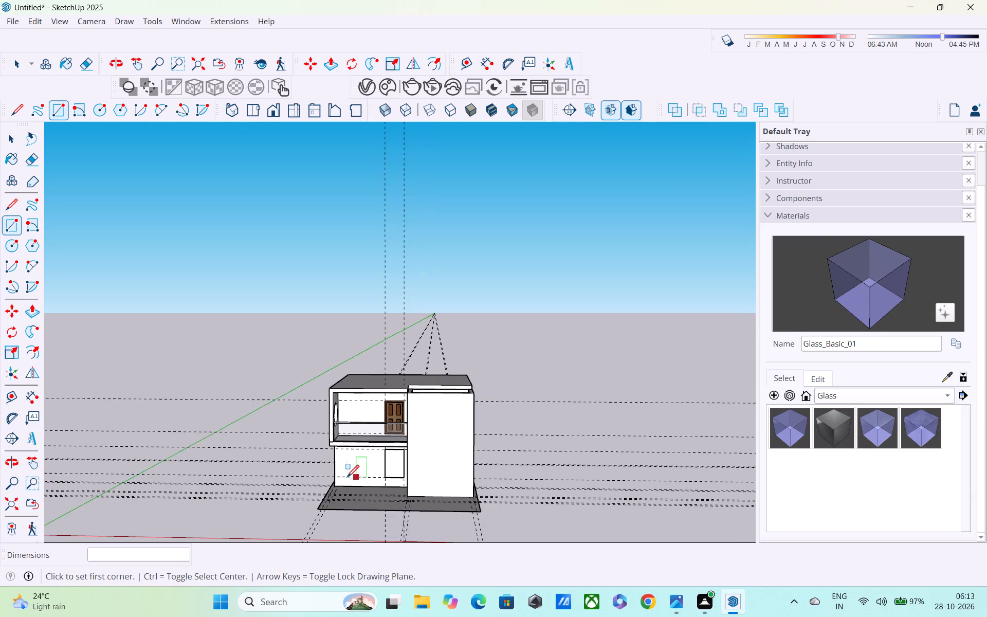
pyautogui.moveTo(288, 462); pyautogui.dragTo(509, 443, button='middle')
pyautogui.scroll(10, 378, 431)
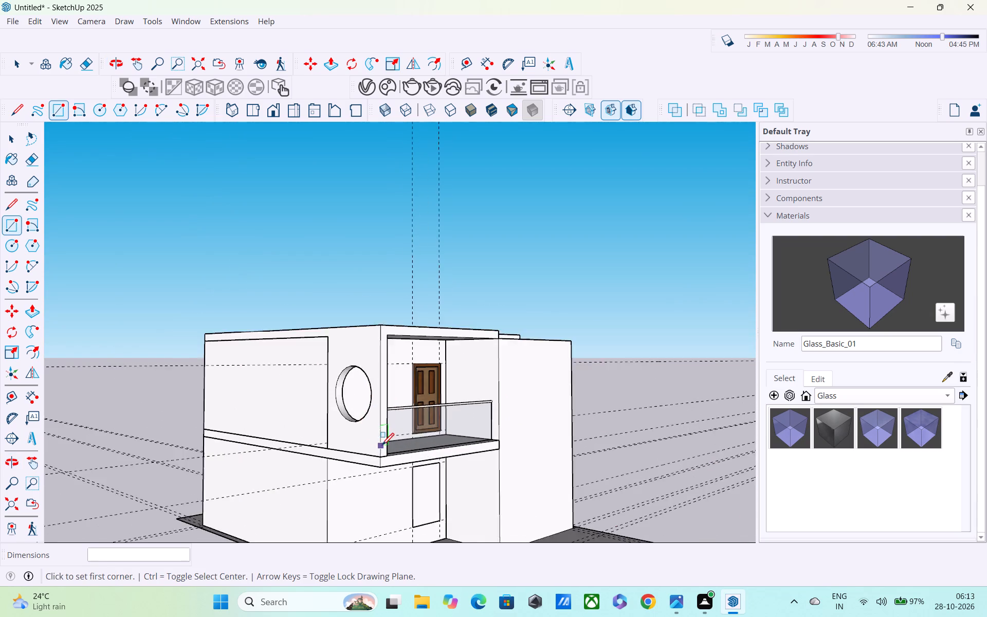
pyautogui.scroll(7, 400, 456)
pyautogui.moveTo(402, 463); pyautogui.dragTo(374, 299, button='middle')
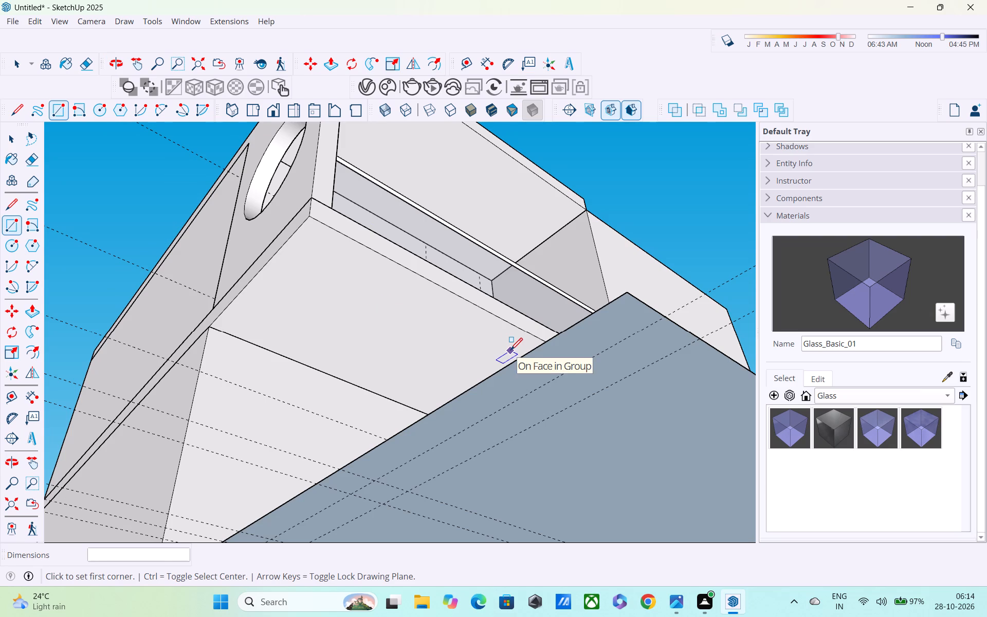
pyautogui.moveTo(502, 337); pyautogui.dragTo(396, 419, button='middle')
pyautogui.keyDown('shift'); pyautogui.moveTo(394, 421); pyautogui.dragTo(373, 218, button='middle'); pyautogui.keyUp('shift')
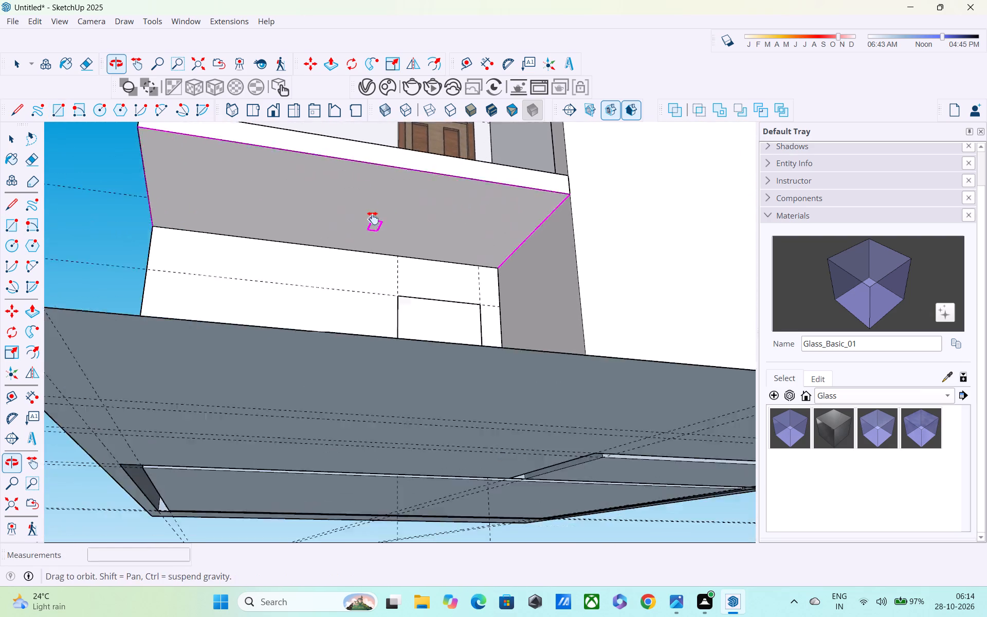
pyautogui.keyDown('shift'); pyautogui.moveTo(373, 218); pyautogui.dragTo(366, 198, button='middle'); pyautogui.keyUp('shift')
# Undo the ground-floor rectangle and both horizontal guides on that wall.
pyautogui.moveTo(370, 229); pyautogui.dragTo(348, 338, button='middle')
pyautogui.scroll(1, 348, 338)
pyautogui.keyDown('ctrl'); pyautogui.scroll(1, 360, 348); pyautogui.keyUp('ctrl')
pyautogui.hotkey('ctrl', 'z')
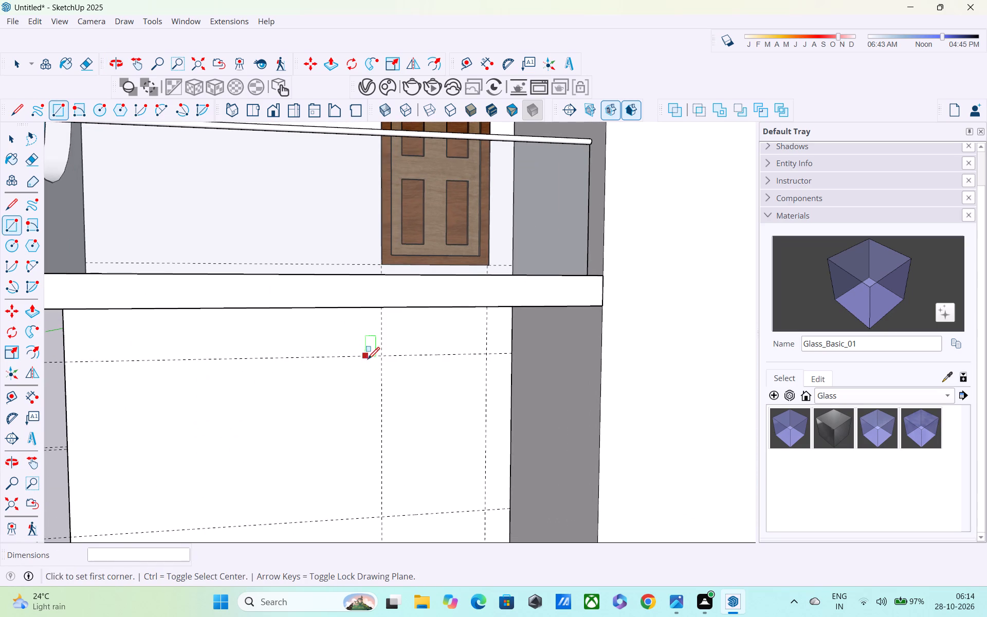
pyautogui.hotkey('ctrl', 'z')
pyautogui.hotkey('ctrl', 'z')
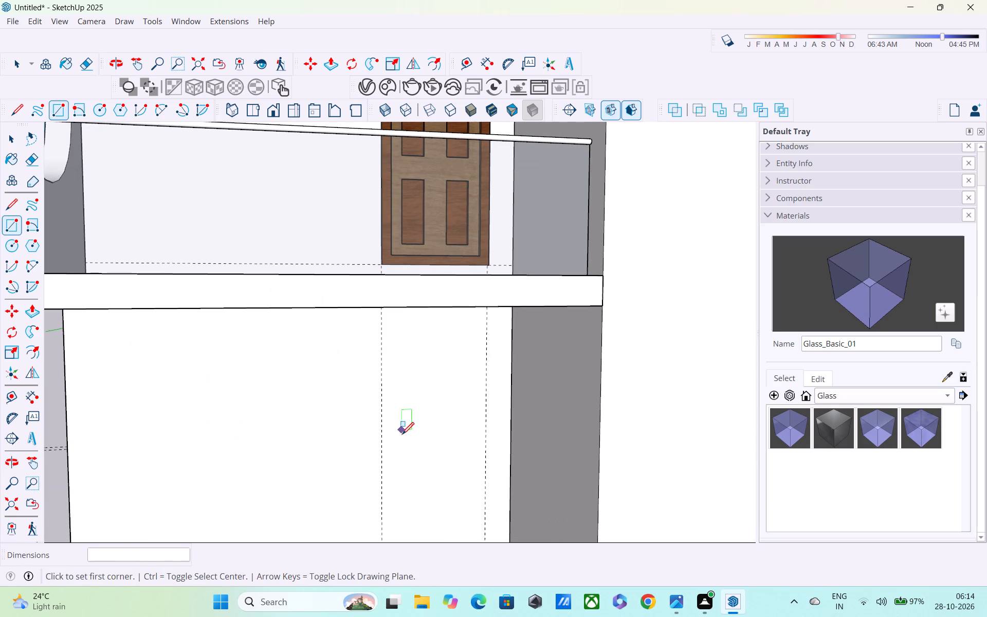
# Place a horizontal guide 6" below the top edge of the ground-floor wall beneath the balcony.
pyautogui.keyDown('shift'); pyautogui.moveTo(406, 438); pyautogui.dragTo(402, 264, button='middle'); pyautogui.keyUp('shift')
pyautogui.keyDown('shift'); pyautogui.moveTo(397, 156); pyautogui.dragTo(395, 224, button='middle'); pyautogui.keyUp('shift')
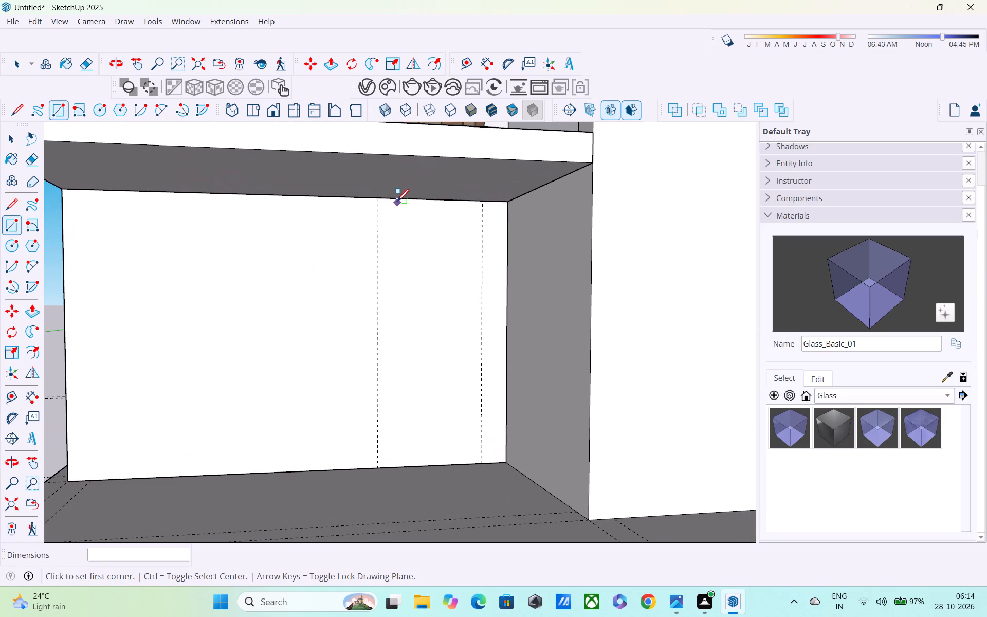
pyautogui.click(397, 201)
pyautogui.press('Escape')
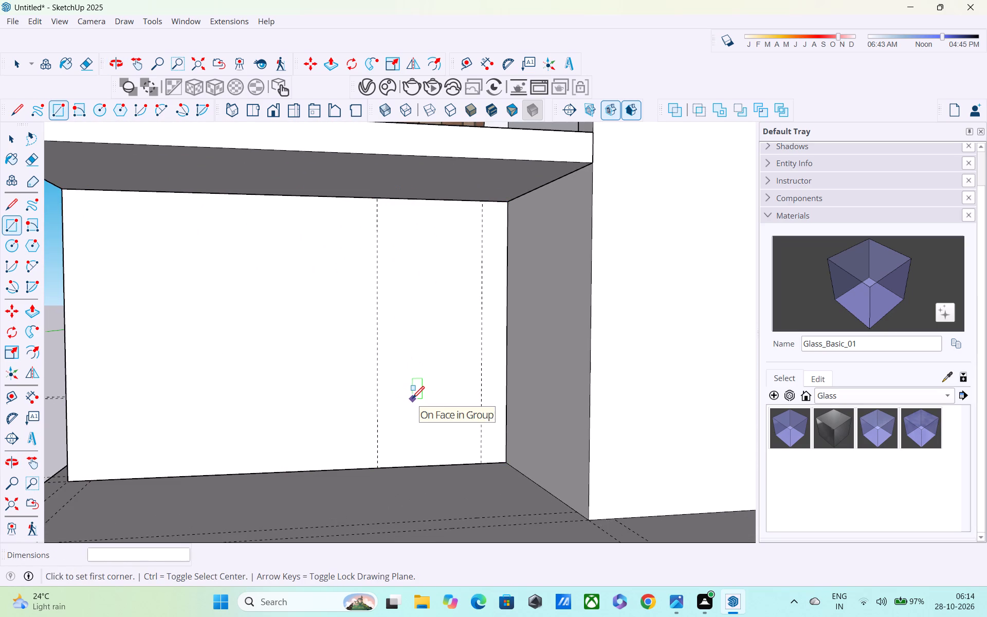
pyautogui.press('t')
pyautogui.click(411, 198)
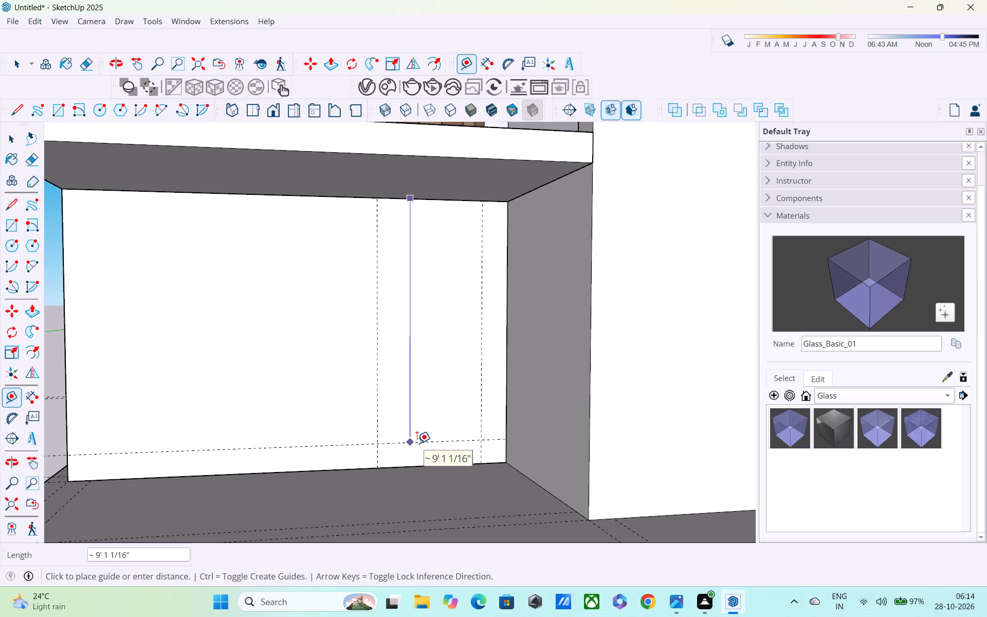
pyautogui.write('6"')
pyautogui.press('Return')
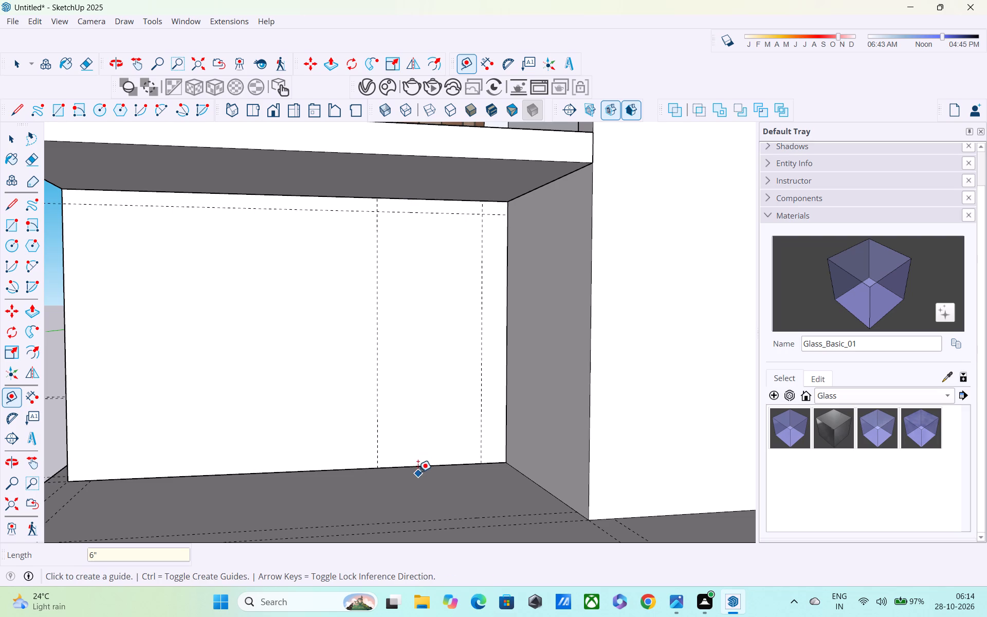
# Place a horizontal guide 6" above the bottom edge of the ground-floor wall beneath the balcony.
pyautogui.click(419, 467)
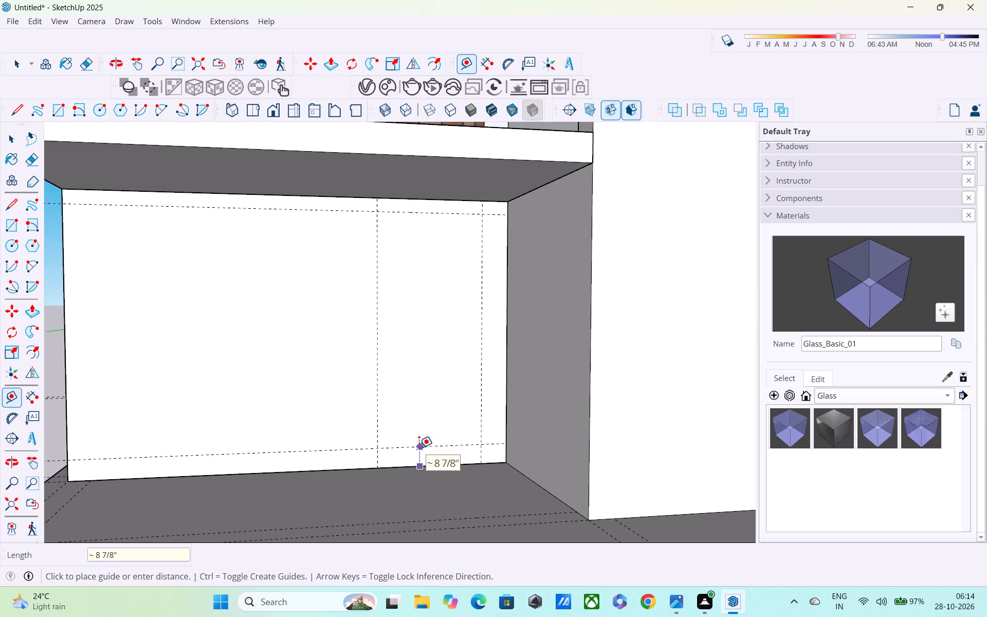
pyautogui.write('6"')
pyautogui.press('Return')
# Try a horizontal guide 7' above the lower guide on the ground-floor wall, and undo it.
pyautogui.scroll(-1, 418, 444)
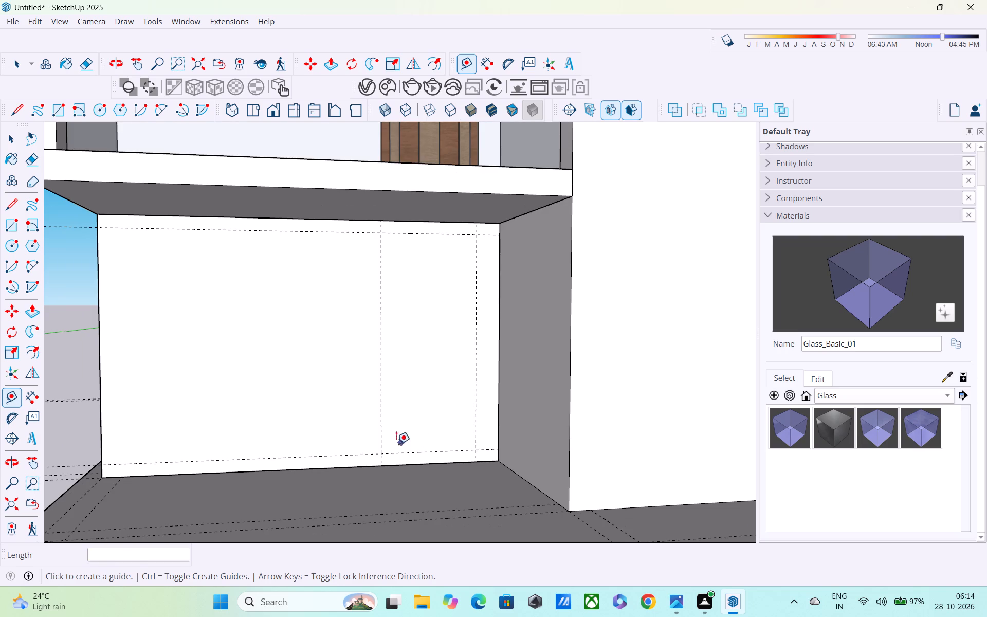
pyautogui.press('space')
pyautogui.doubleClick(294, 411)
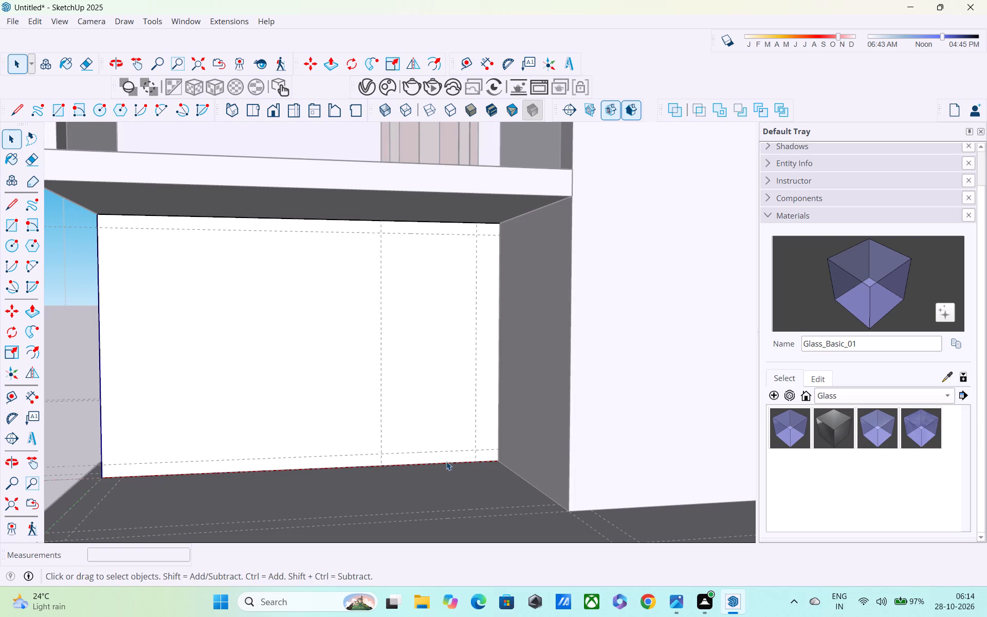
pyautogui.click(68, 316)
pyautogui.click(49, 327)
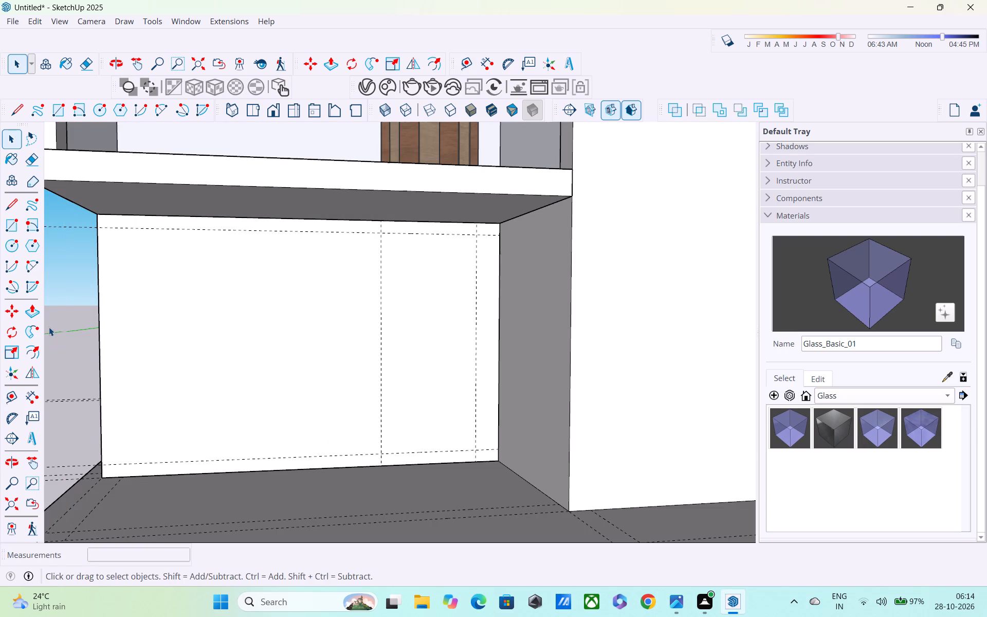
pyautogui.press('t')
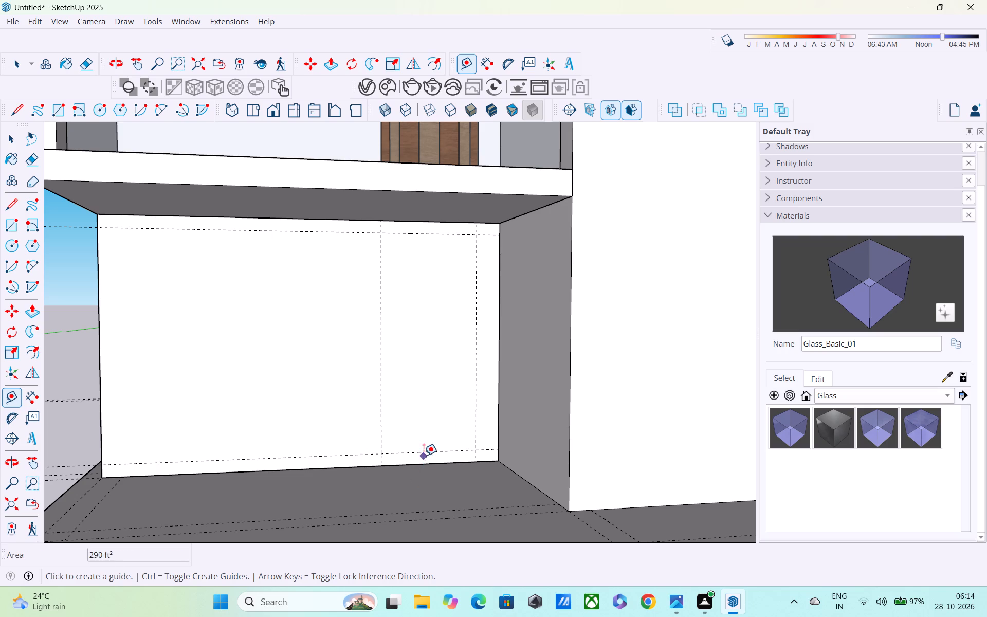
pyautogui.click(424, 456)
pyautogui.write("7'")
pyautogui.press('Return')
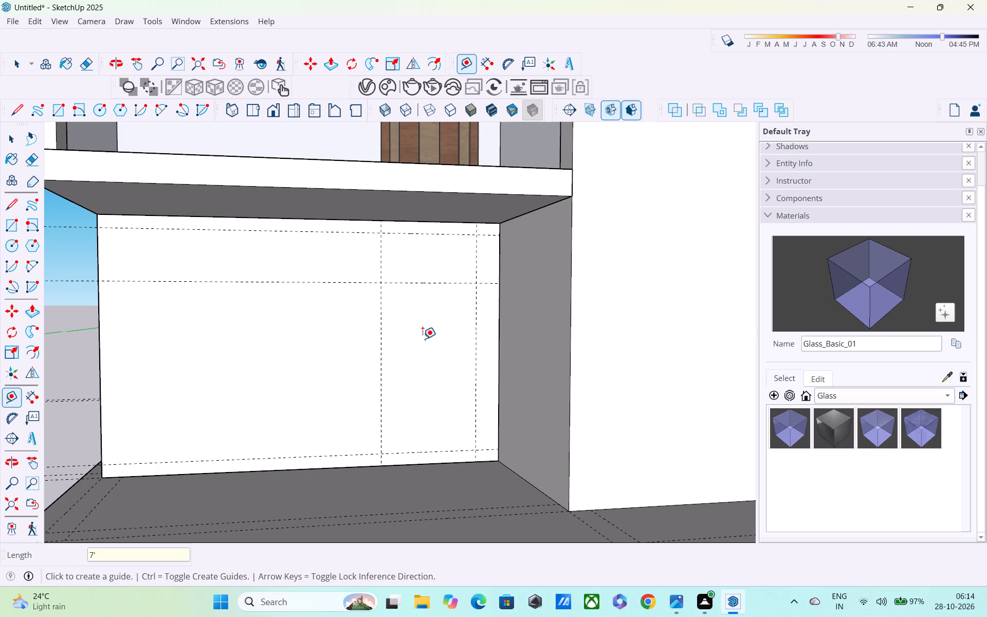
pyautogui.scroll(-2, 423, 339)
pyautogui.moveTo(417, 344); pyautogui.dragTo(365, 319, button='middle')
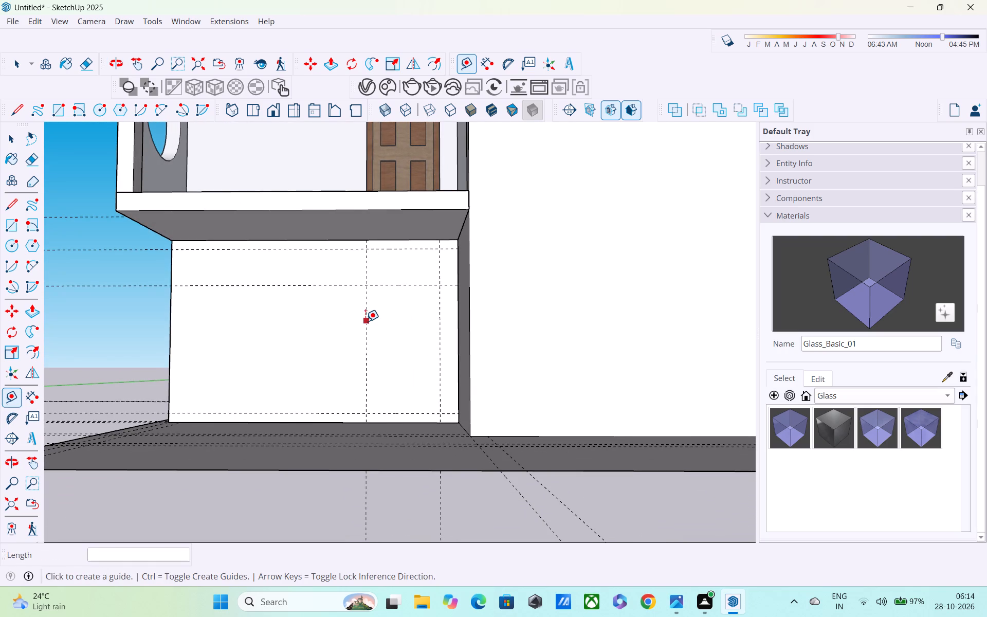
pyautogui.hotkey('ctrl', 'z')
# Place a horizontal guide 6.5' above the lower guide on the ground-floor wall.
pyautogui.click(406, 415)
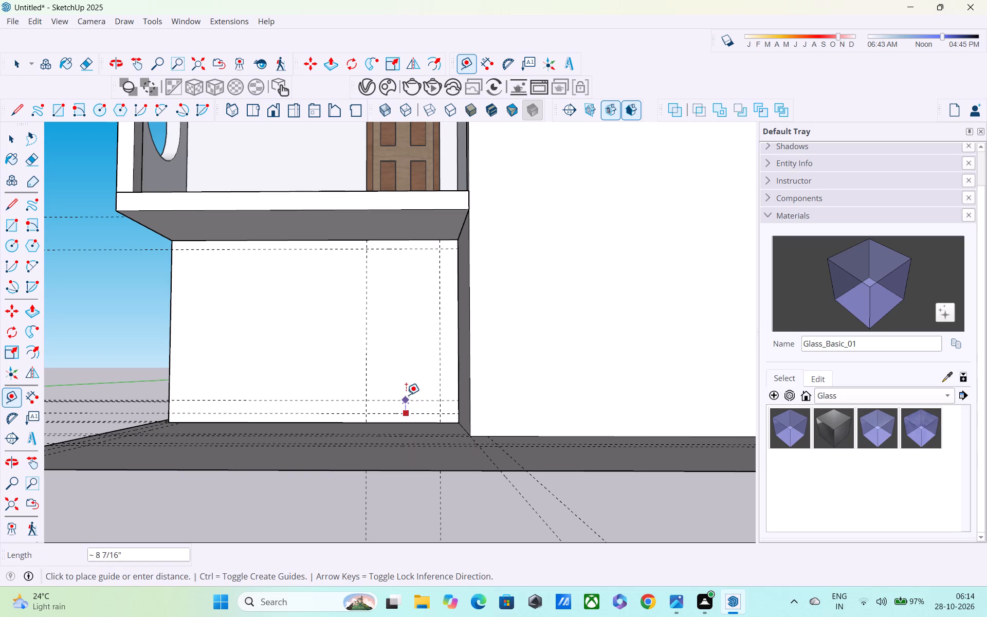
pyautogui.press('6')
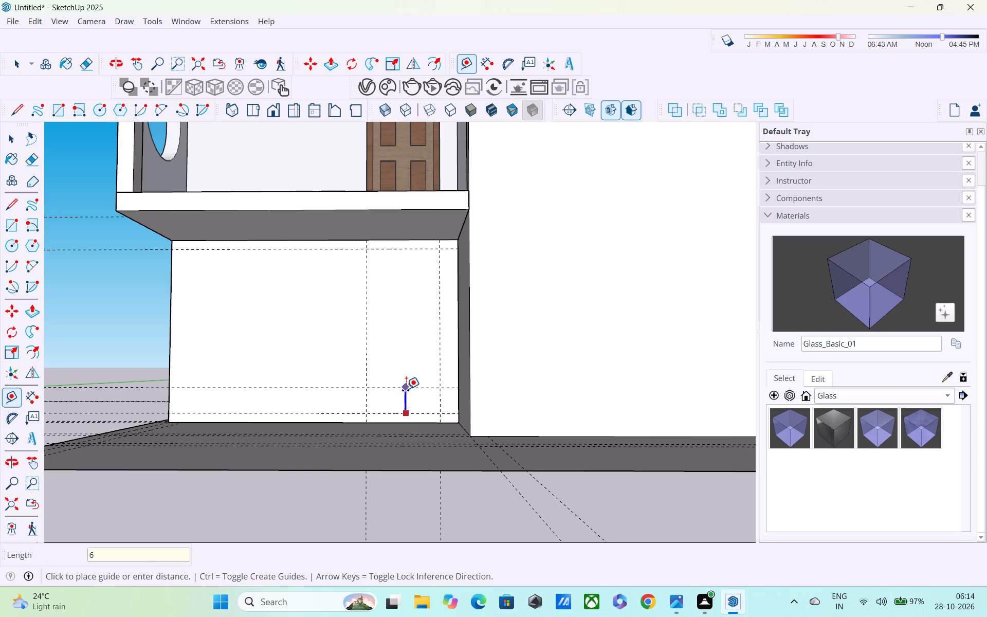
pyautogui.press("'")
pyautogui.press('Return')
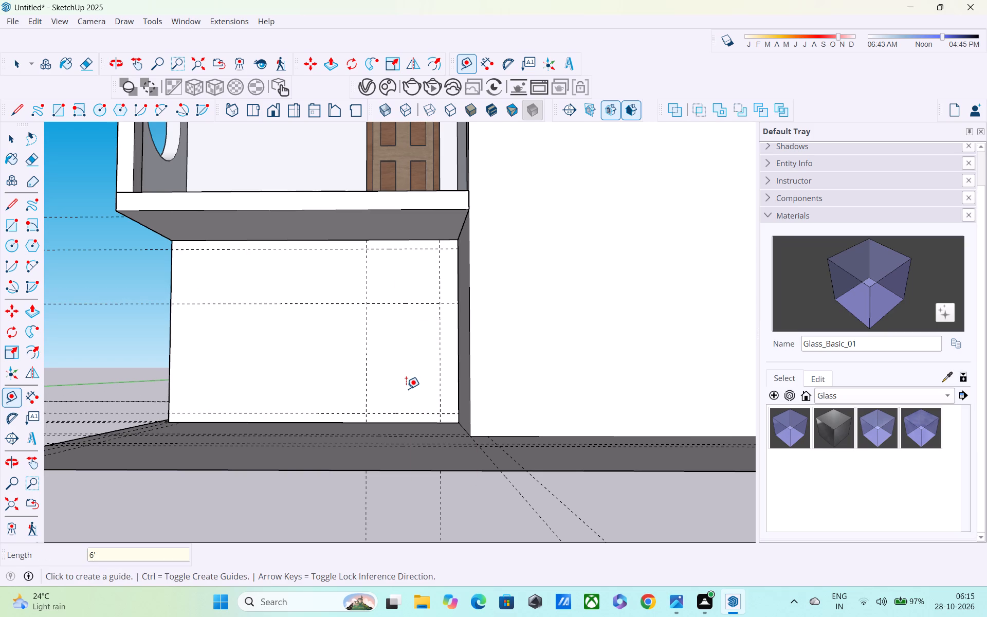
pyautogui.write("6.5'")
pyautogui.press('Return')
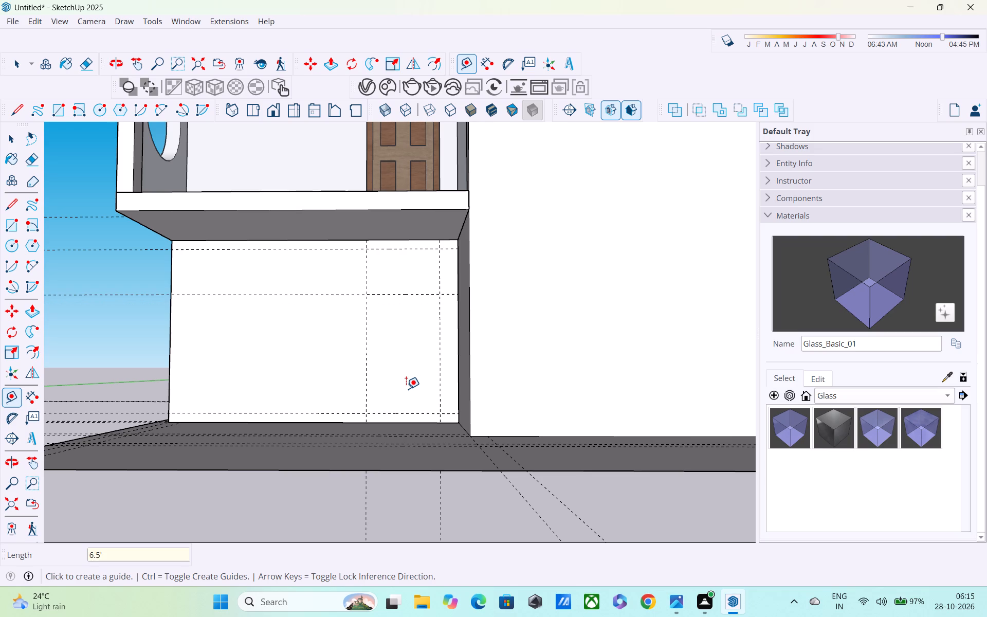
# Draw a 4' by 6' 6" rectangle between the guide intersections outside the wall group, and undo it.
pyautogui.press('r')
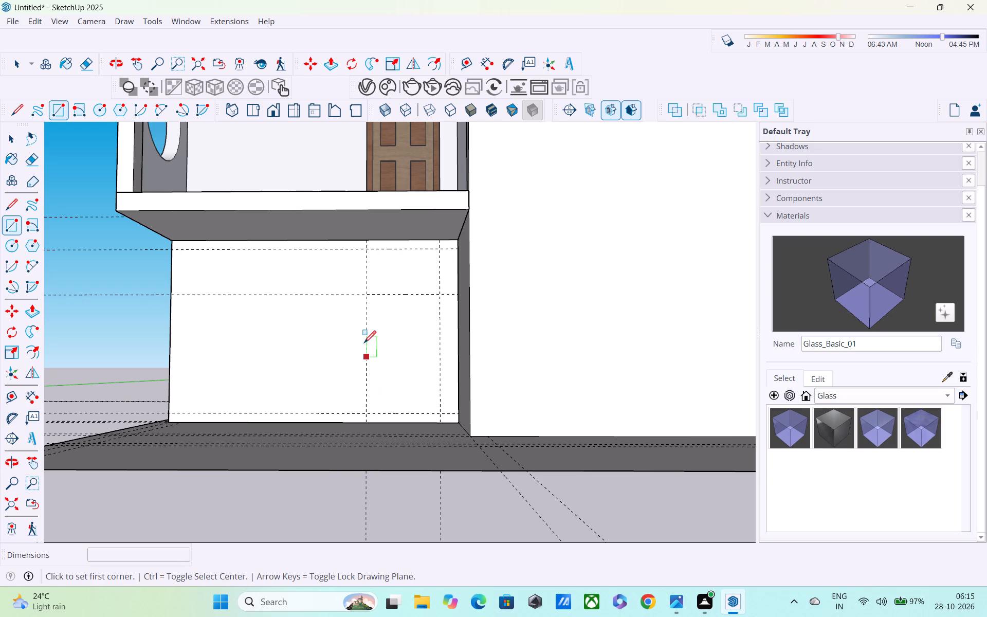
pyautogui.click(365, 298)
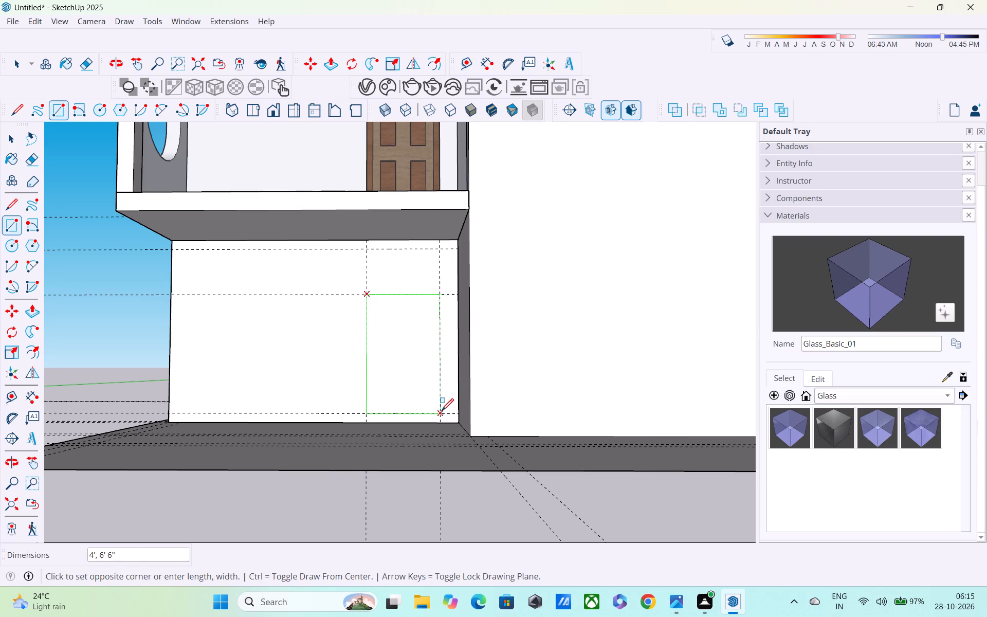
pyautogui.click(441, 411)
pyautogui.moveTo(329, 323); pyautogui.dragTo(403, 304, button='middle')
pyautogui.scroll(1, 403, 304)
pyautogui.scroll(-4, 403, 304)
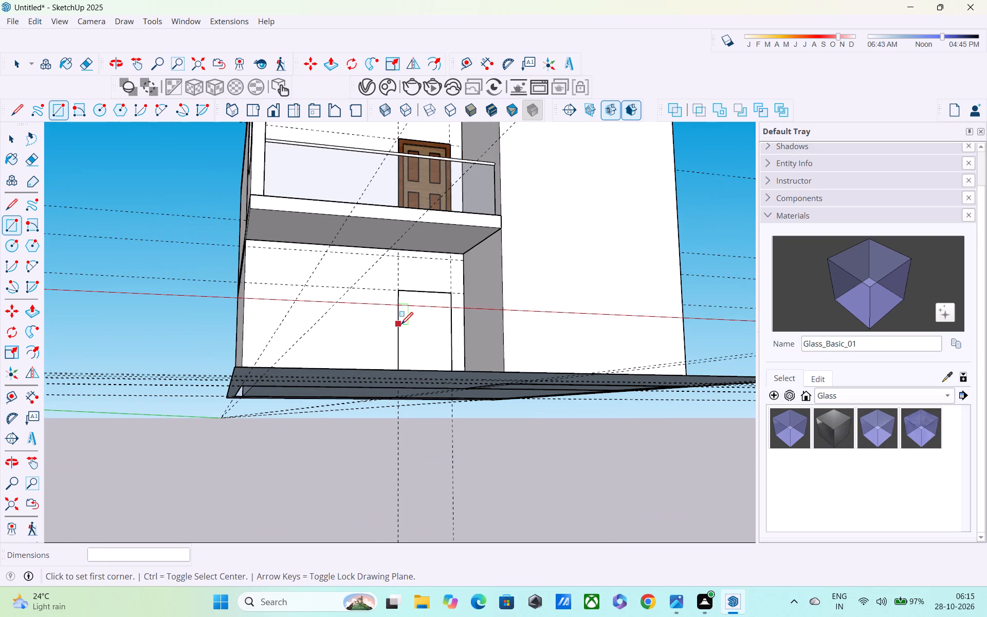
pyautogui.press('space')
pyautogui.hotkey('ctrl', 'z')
# Open the ground-floor wall group and draw a rectangle about 4' by 6' 6" between the guide intersections below the balcony door.
pyautogui.press('space')
pyautogui.doubleClick(386, 332)
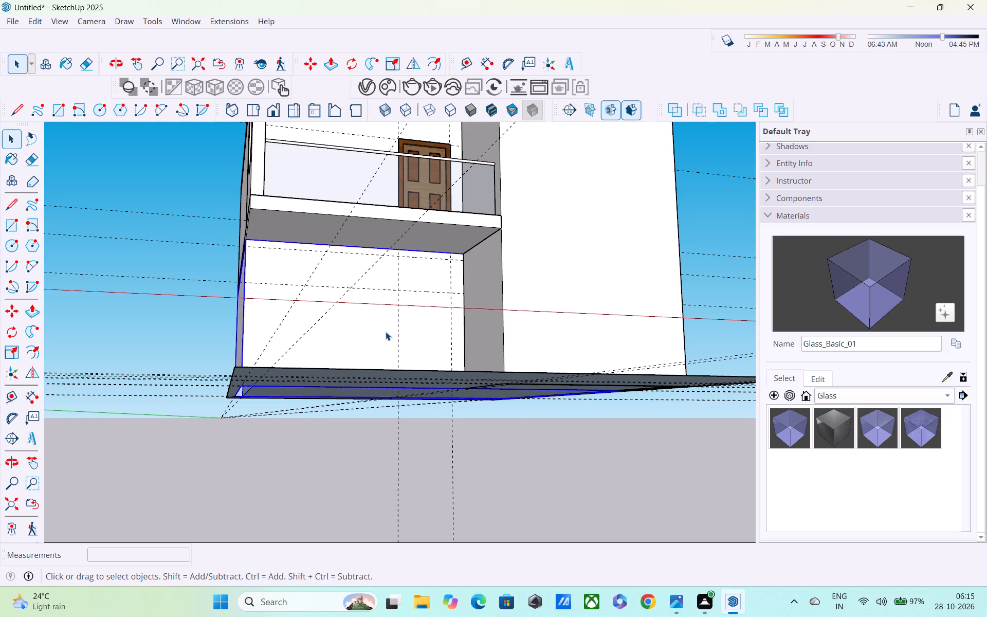
pyautogui.press('r')
pyautogui.scroll(5, 432, 287)
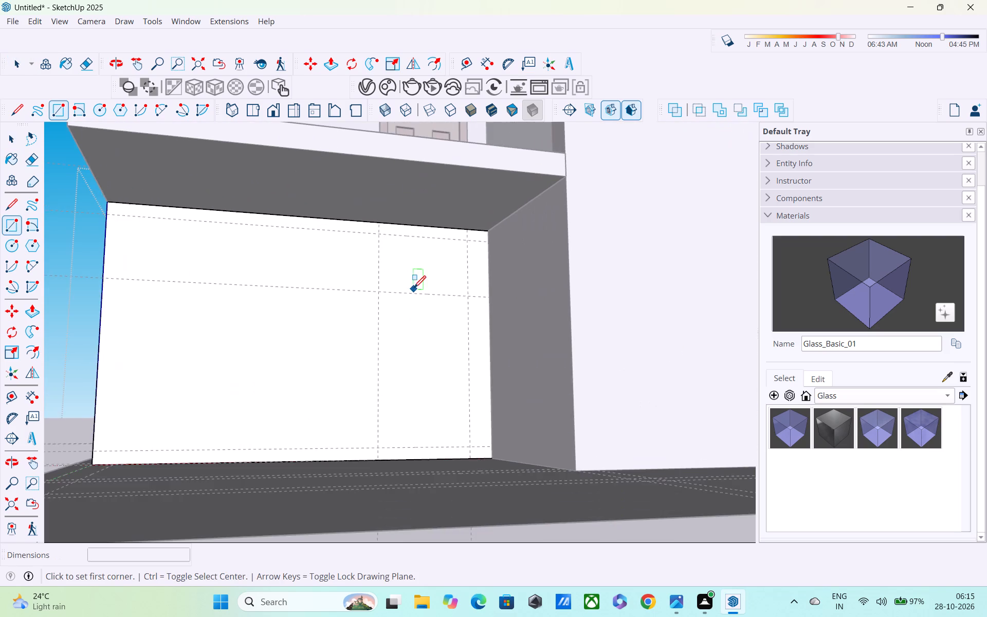
pyautogui.moveTo(361, 315); pyautogui.dragTo(353, 317, button='middle')
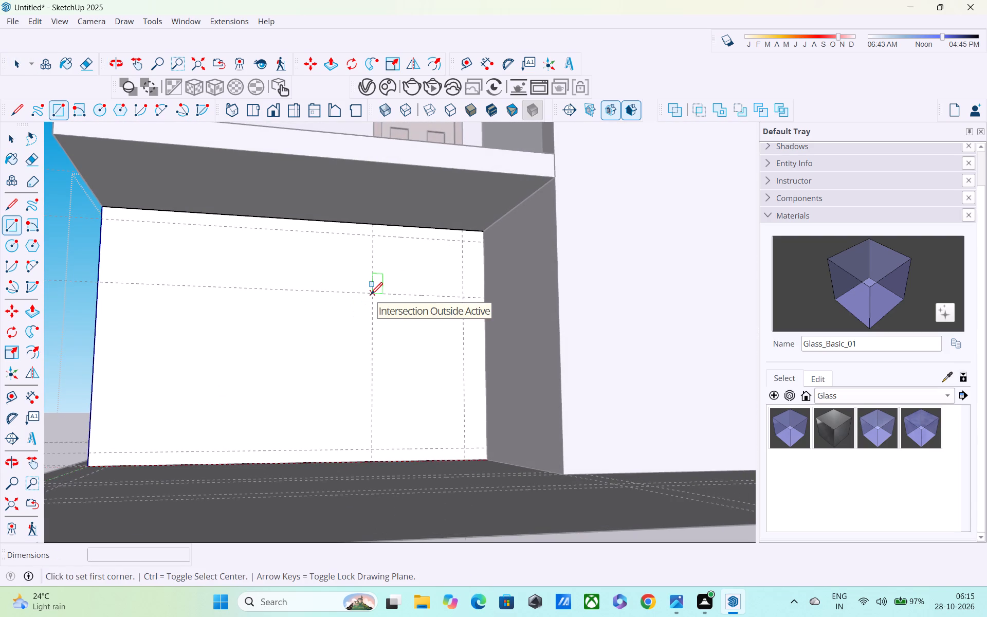
pyautogui.click(371, 296)
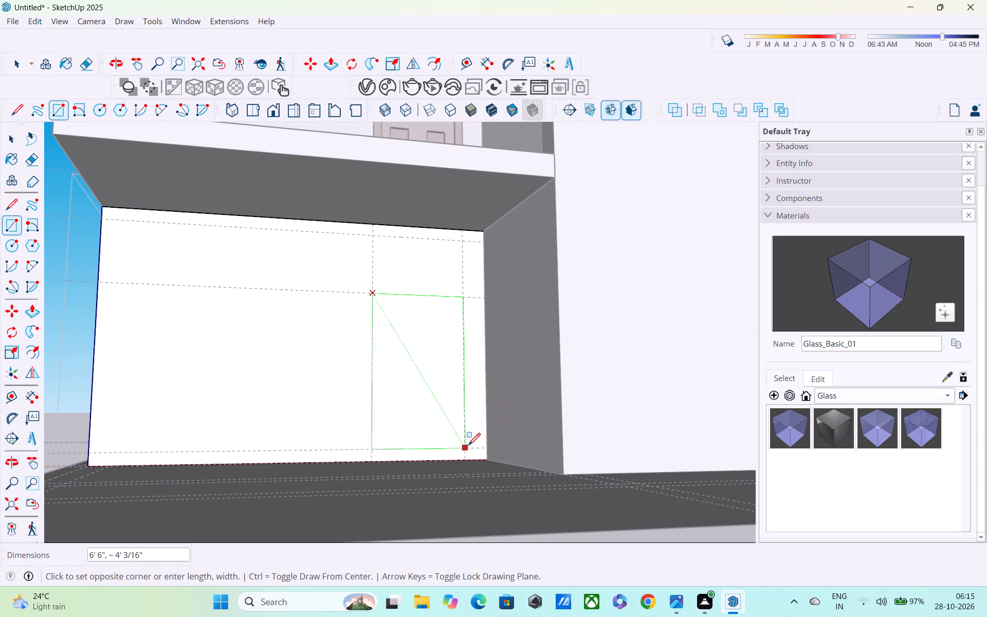
pyautogui.click(468, 446)
# Place a vertical guide 3' in from the wall's outer vertical edge, on the side away from the new rectangle.
pyautogui.scroll(-3, 382, 416)
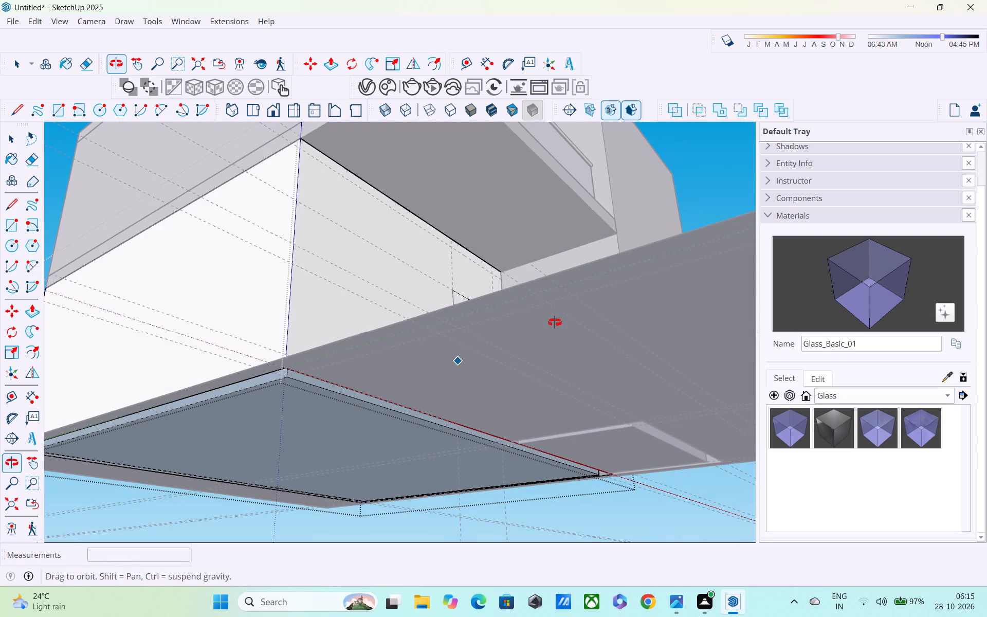
pyautogui.scroll(-2, 559, 320)
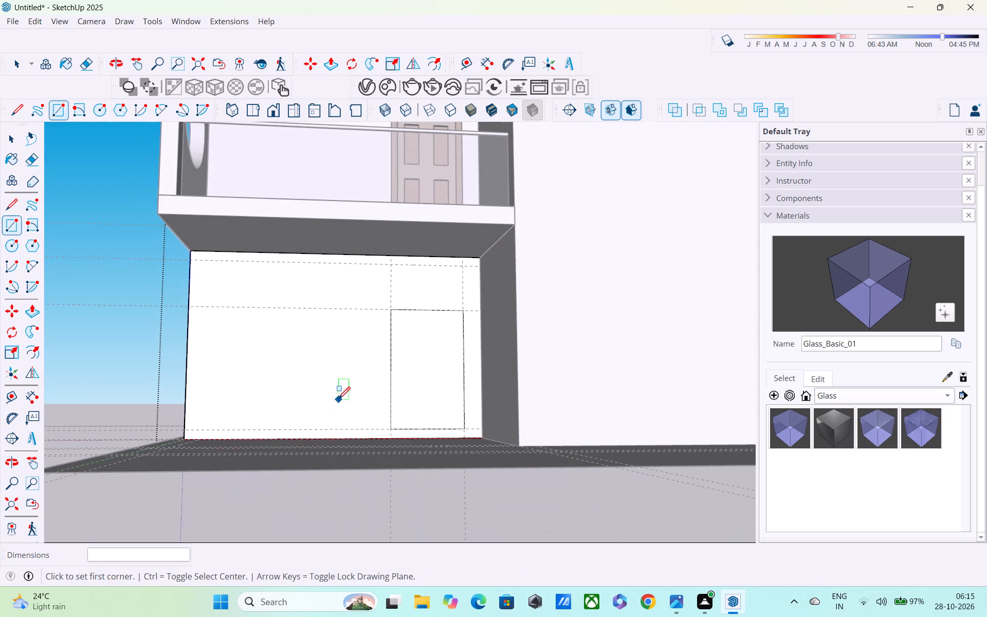
pyautogui.press('space')
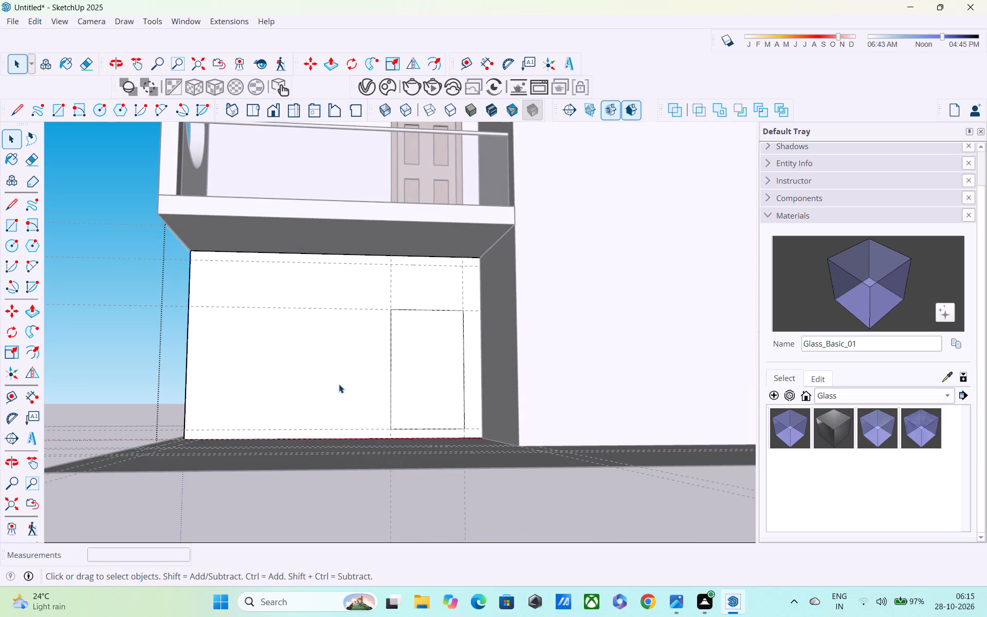
pyautogui.press('t')
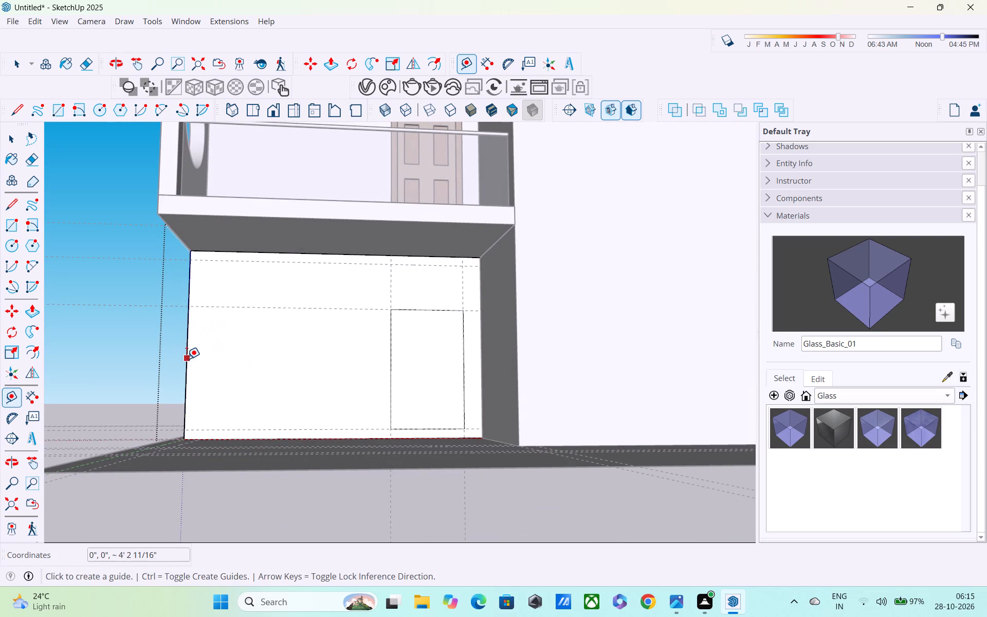
pyautogui.click(187, 359)
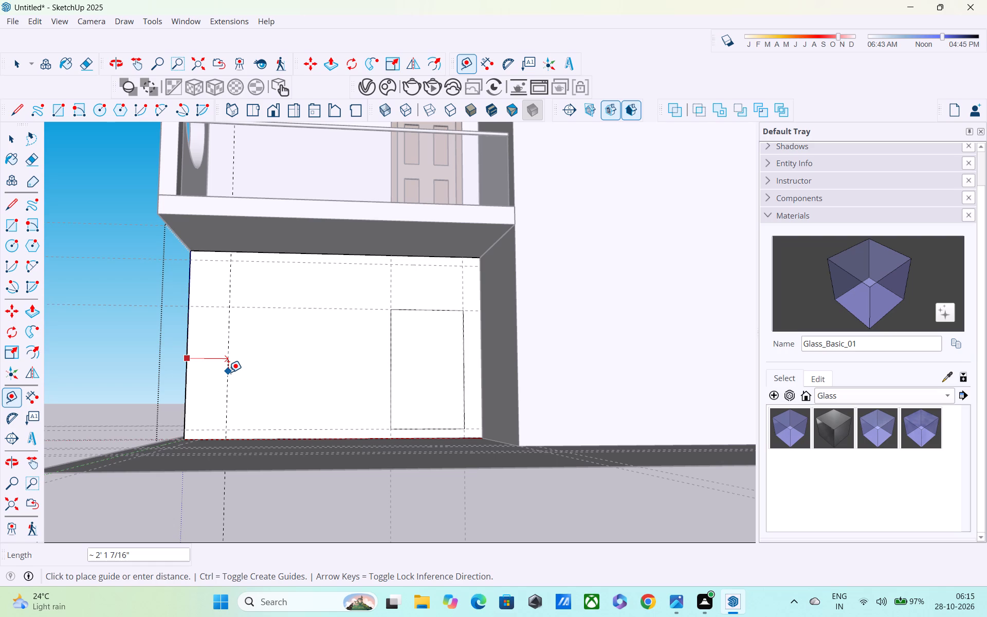
pyautogui.write("3'")
pyautogui.press('Return')
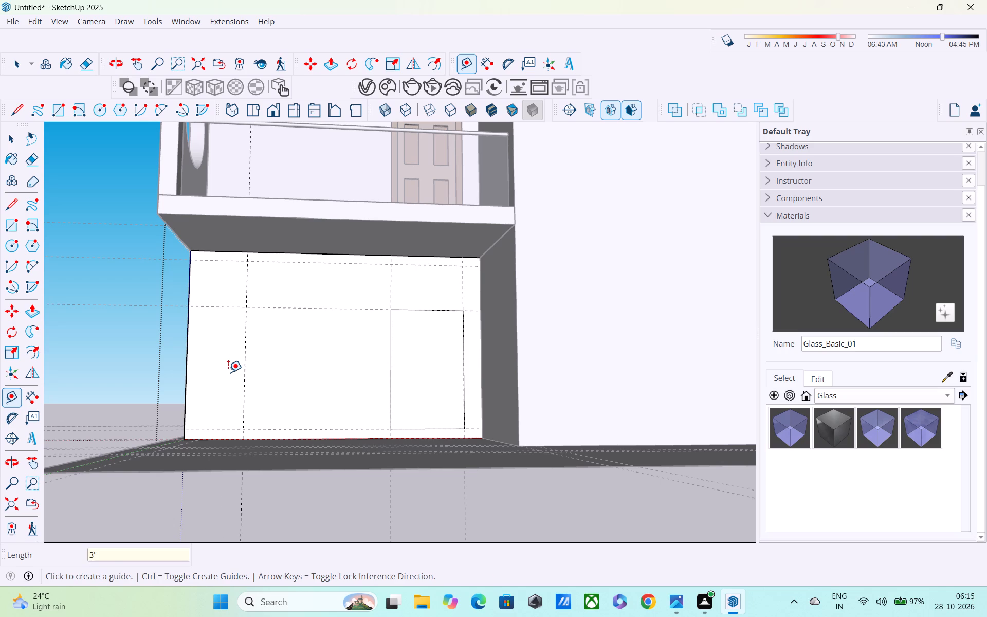
# Place a horizontal guide 1.5' above the guide along the top of the door-sized rectangle.
pyautogui.keyDown('shift'); pyautogui.moveTo(228, 370); pyautogui.dragTo(241, 414, button='middle'); pyautogui.keyUp('shift')
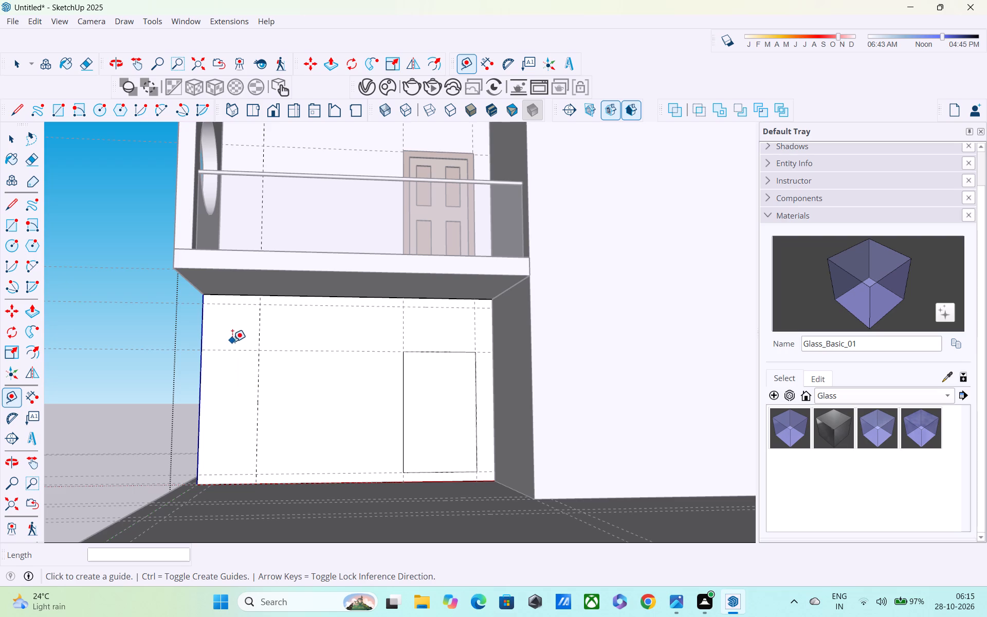
pyautogui.press('r')
pyautogui.press('space')
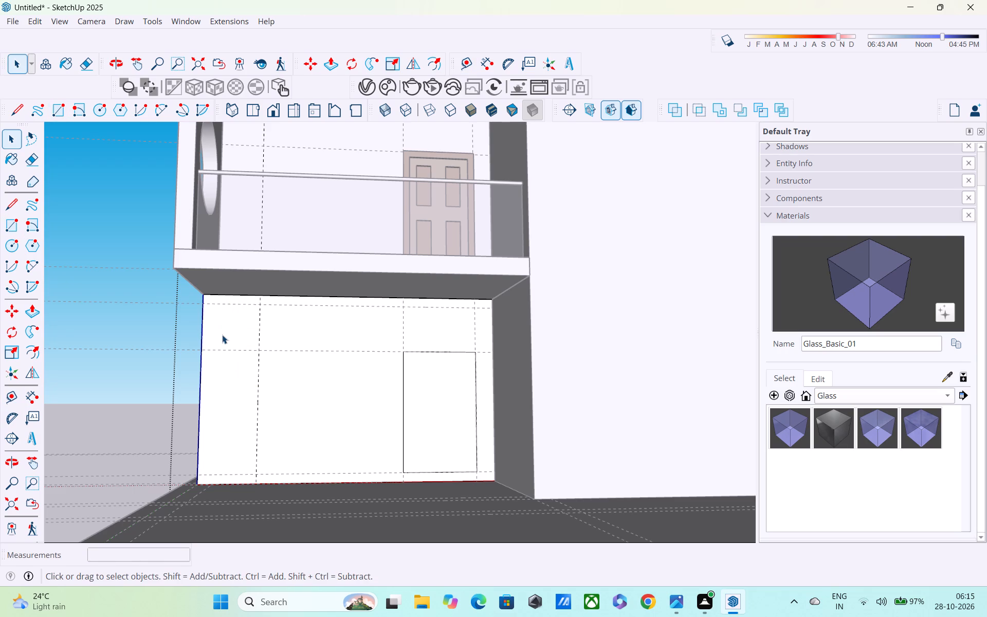
pyautogui.write('T')
pyautogui.click(223, 350)
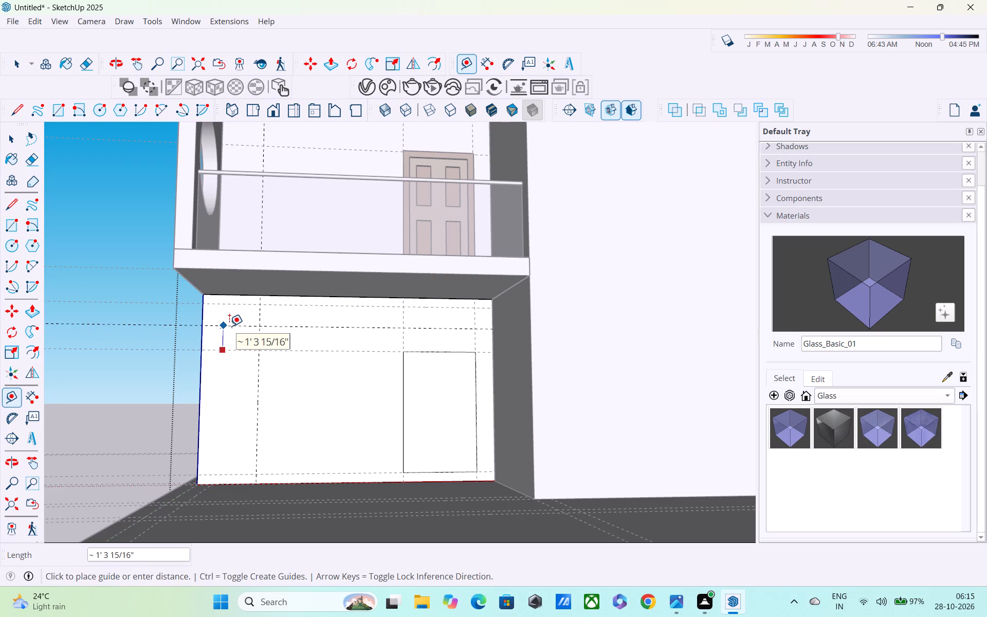
pyautogui.write("1.5'")
pyautogui.press('Return')
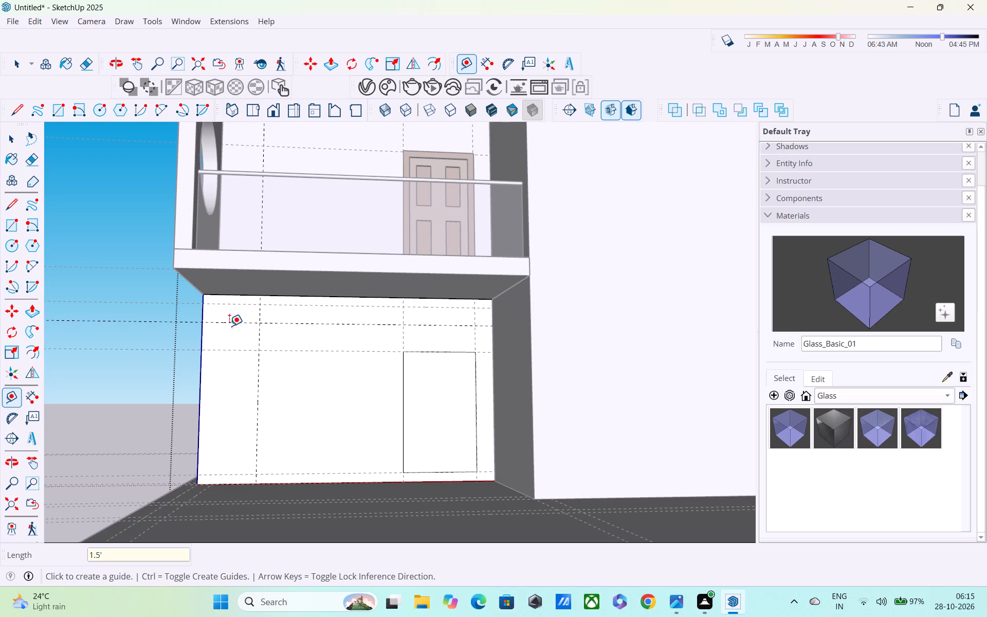
# Draw a tall, narrow rectangle near the wall's outer edge, from the 3' and 1.5' guides' intersection down to the lower guide.
pyautogui.press('r')
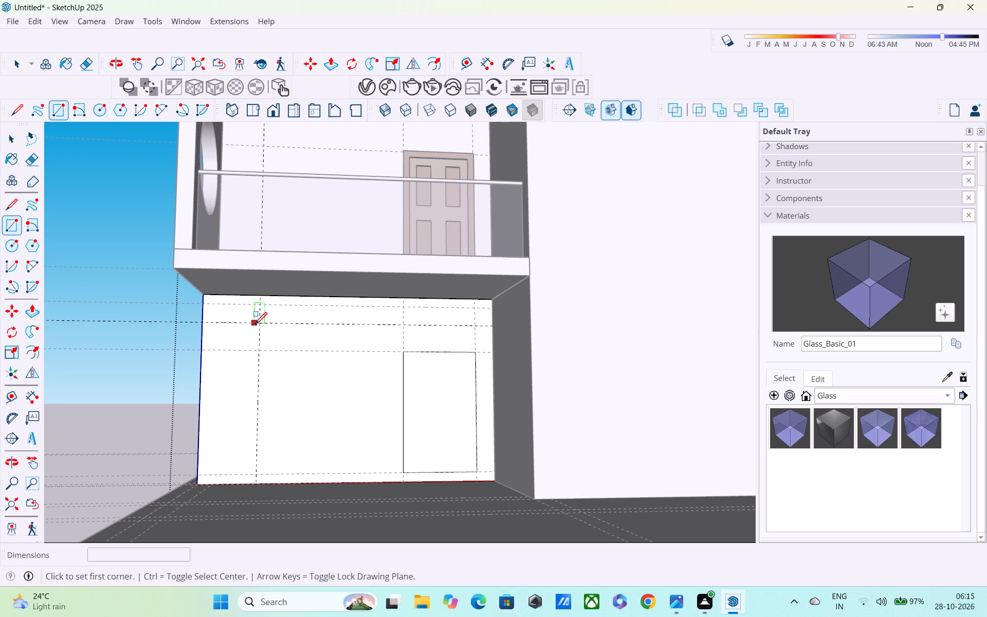
pyautogui.click(259, 327)
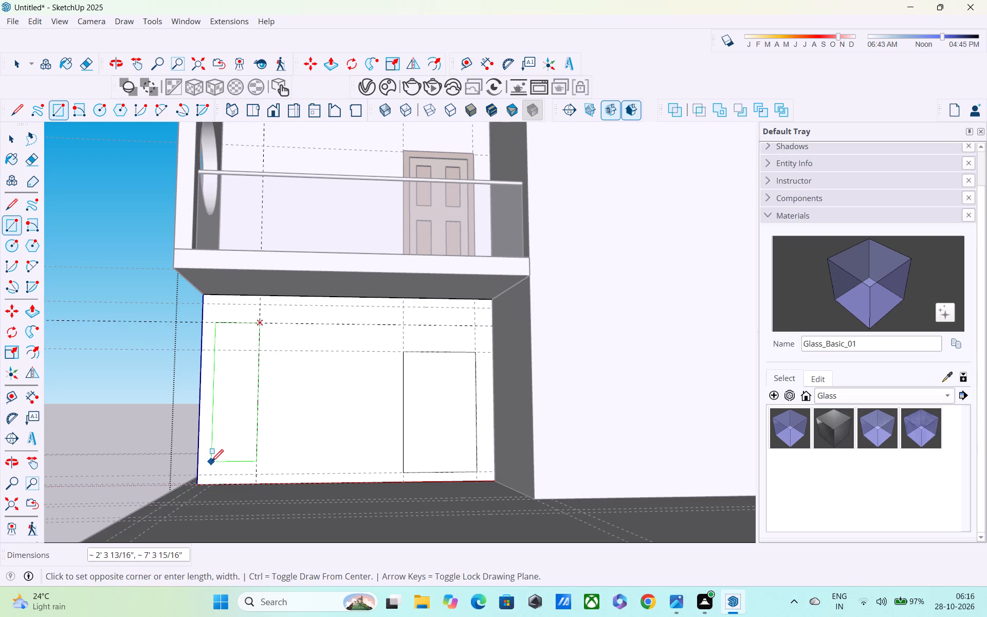
pyautogui.click(208, 475)
# Examine both ground-floor rectangles and the building from below, the side and the front.
pyautogui.moveTo(318, 471); pyautogui.dragTo(295, 435, button='middle')
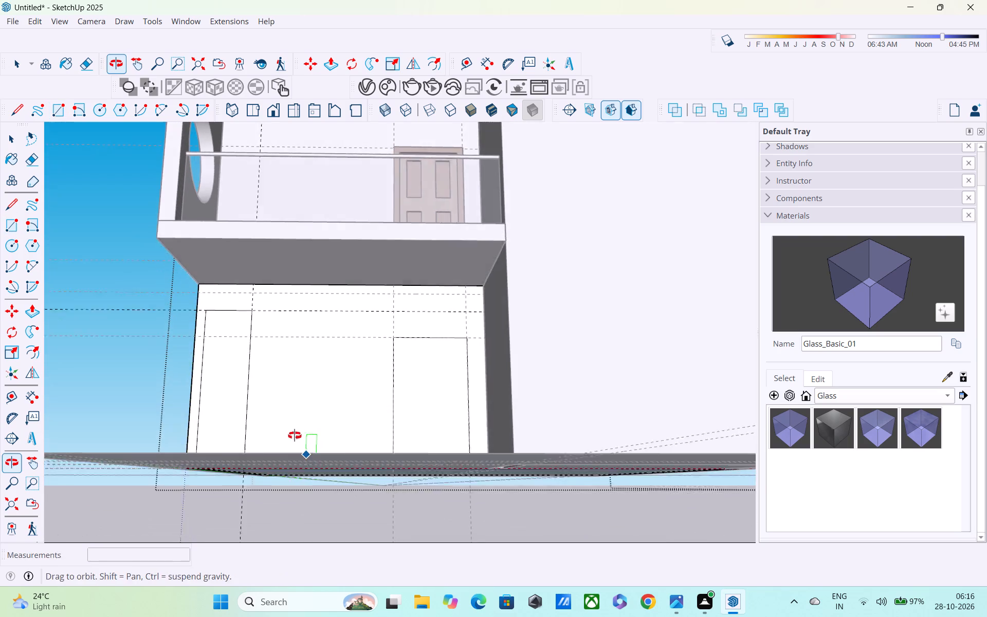
pyautogui.moveTo(295, 435); pyautogui.dragTo(294, 433, button='middle')
pyautogui.scroll(-5, 293, 420)
pyautogui.scroll(1, 293, 420)
pyautogui.moveTo(174, 487); pyautogui.dragTo(415, 461, button='middle')
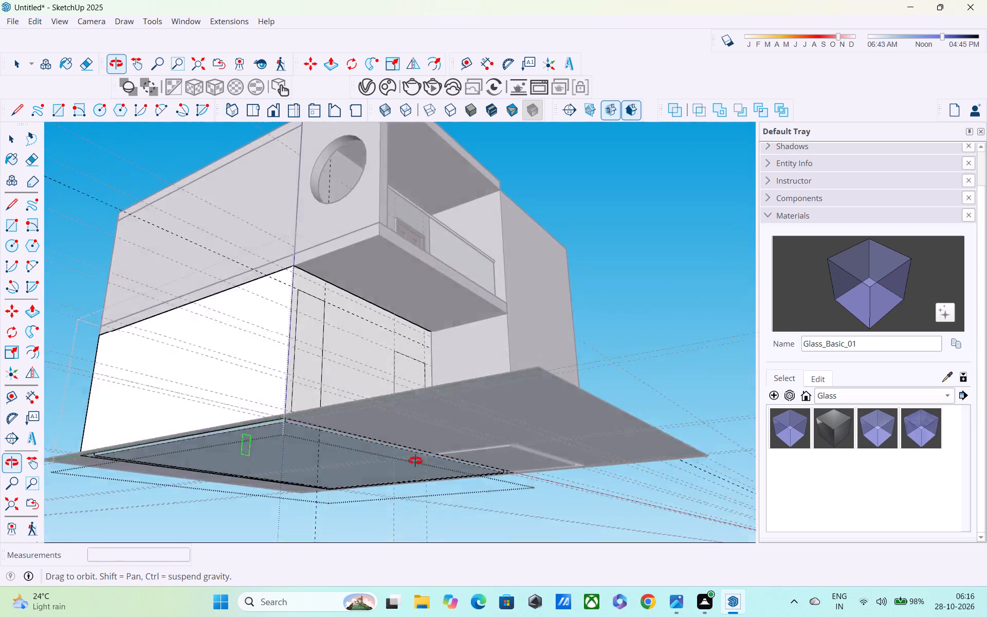
pyautogui.moveTo(415, 461); pyautogui.dragTo(271, 464, button='middle')
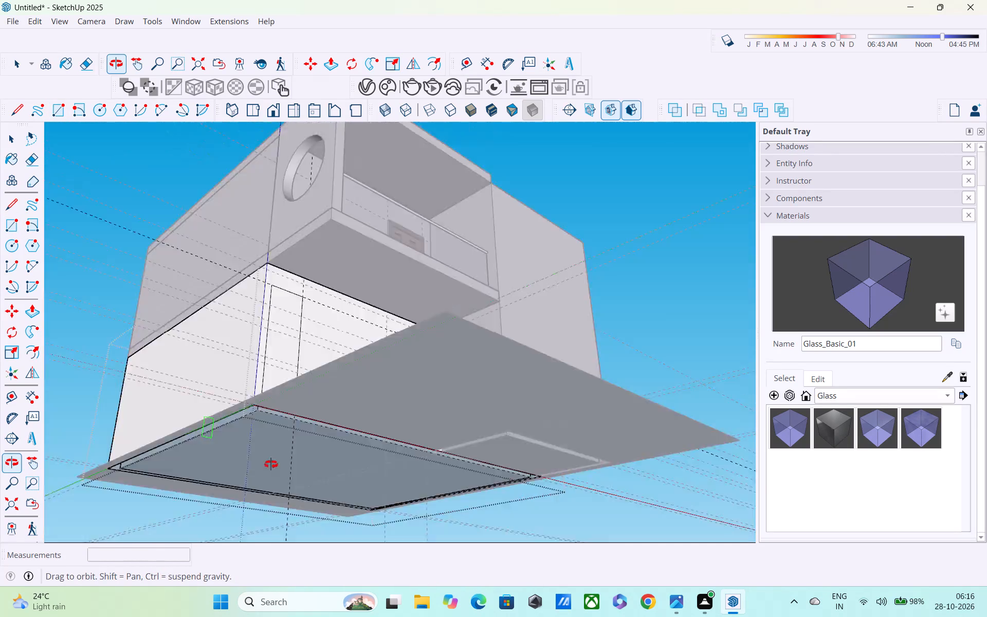
pyautogui.moveTo(271, 464); pyautogui.dragTo(109, 510, button='middle')
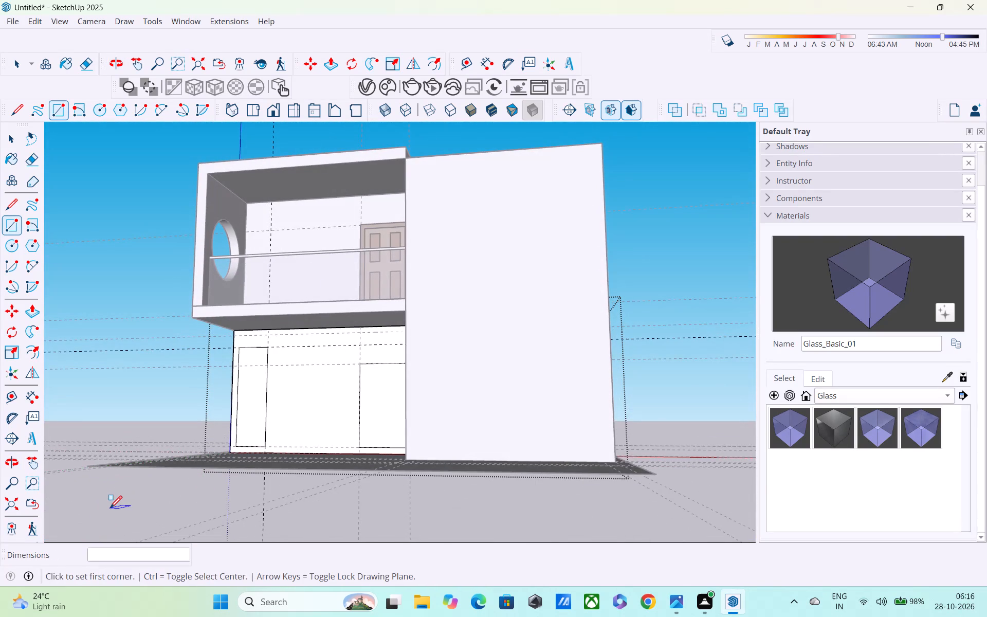
# Place a vertical guide 1.5' from the door-sized rectangle's vertical guide, on the side facing the tall narrow rectangle.
pyautogui.press('Escape')
pyautogui.press('t')
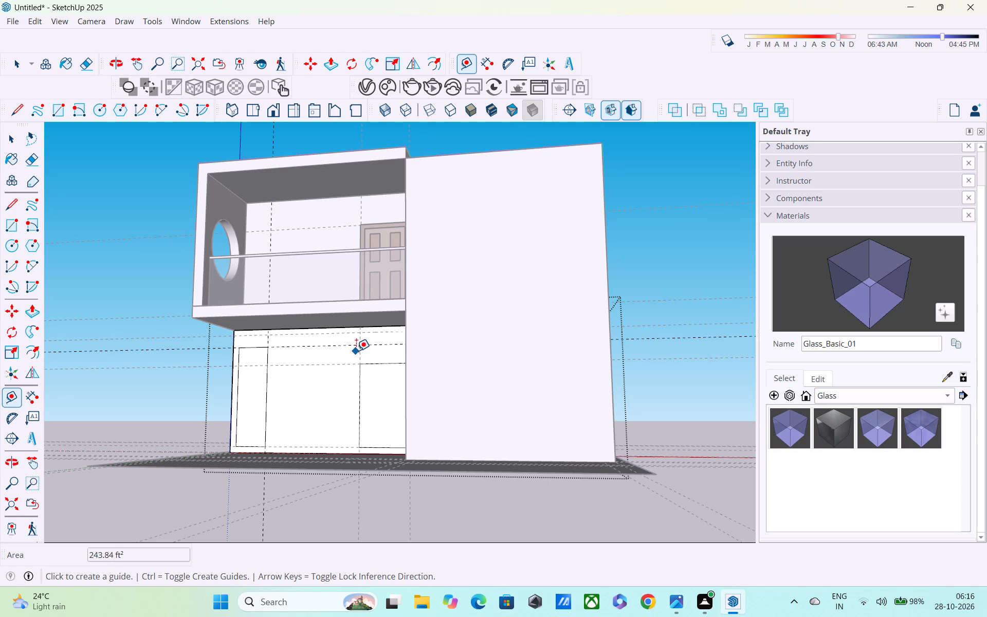
pyautogui.click(358, 351)
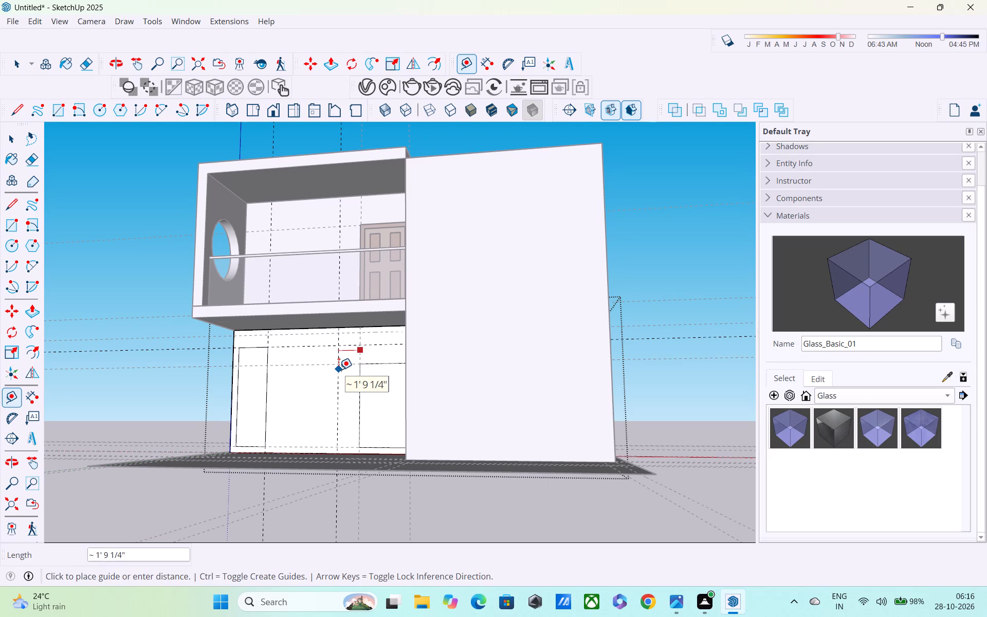
pyautogui.write("1.5'")
pyautogui.press('Return')
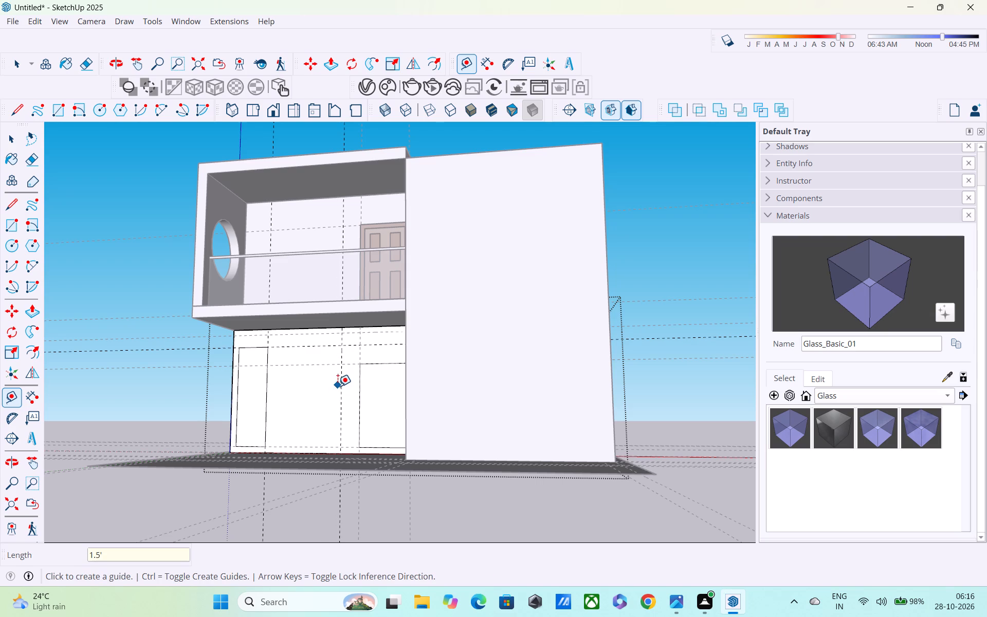
# Place another vertical guide 4' from the 1.5' guide, toward the tall narrow rectangle.
pyautogui.click(342, 377)
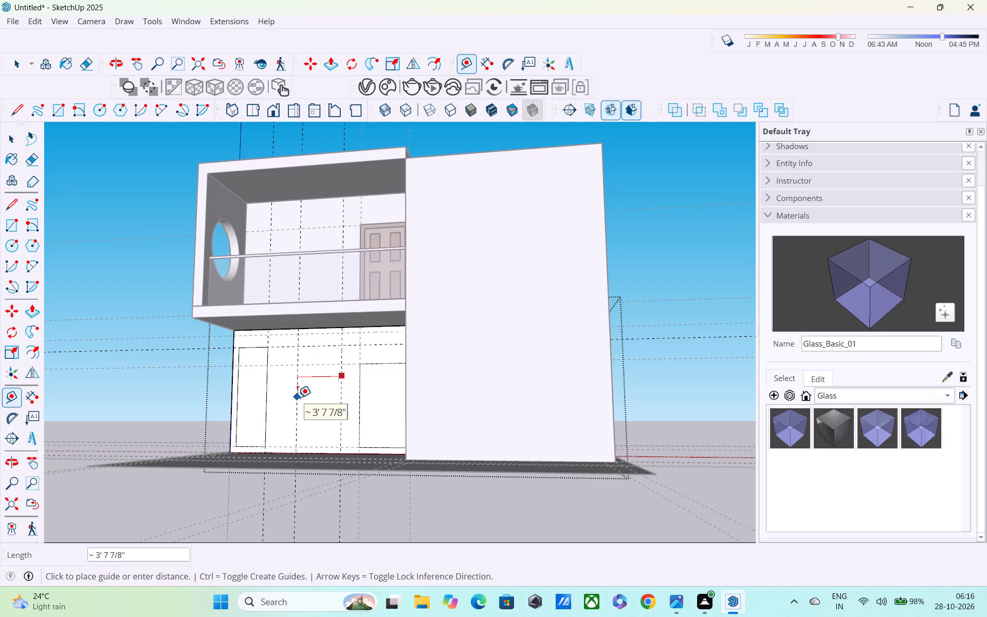
pyautogui.write("4'")
pyautogui.press('Return')
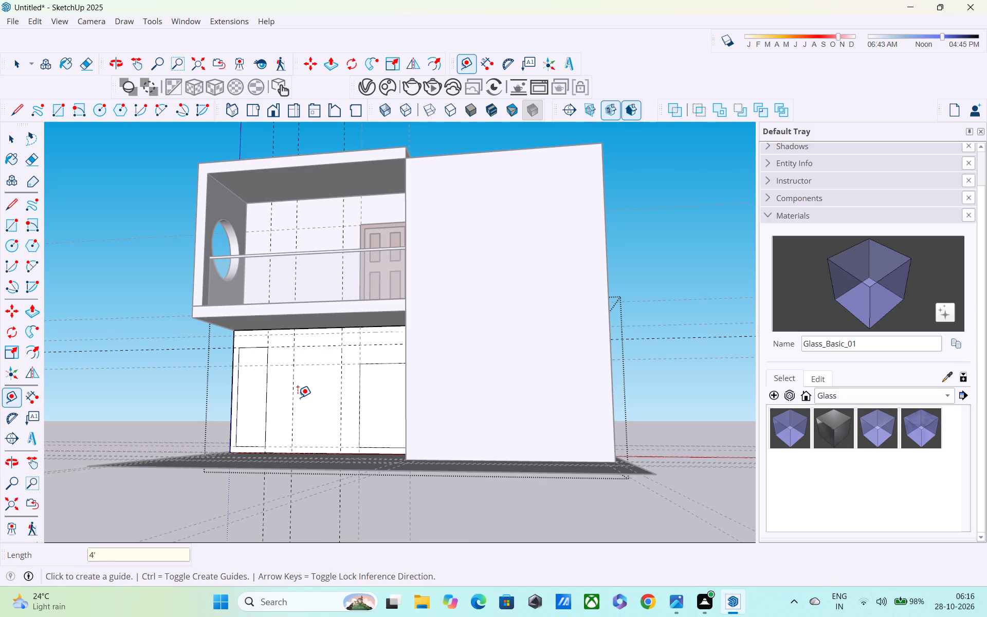
# Draw a 4' wide window rectangle between the two new guides, from the door-height guide down to a little above the lower guide.
pyautogui.scroll(-3, 298, 397)
pyautogui.moveTo(298, 397); pyautogui.dragTo(365, 431, button='middle')
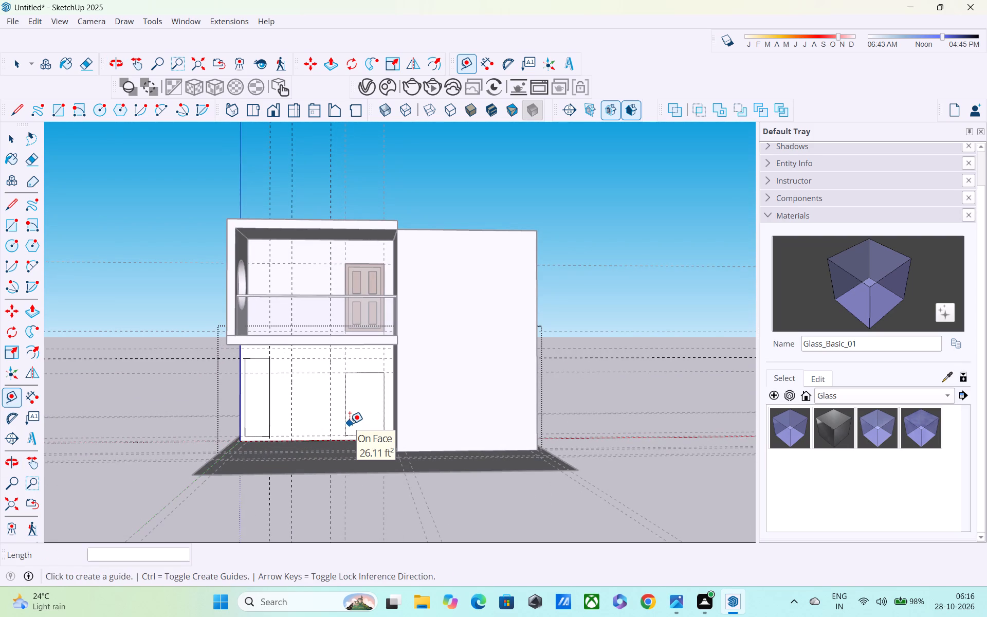
pyautogui.scroll(2, 350, 424)
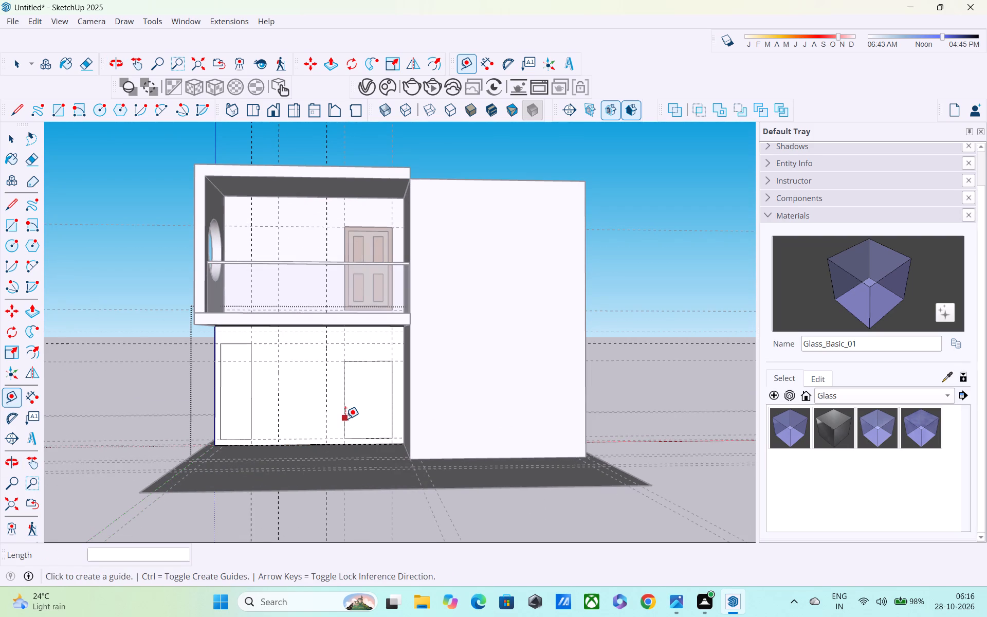
pyautogui.press('r')
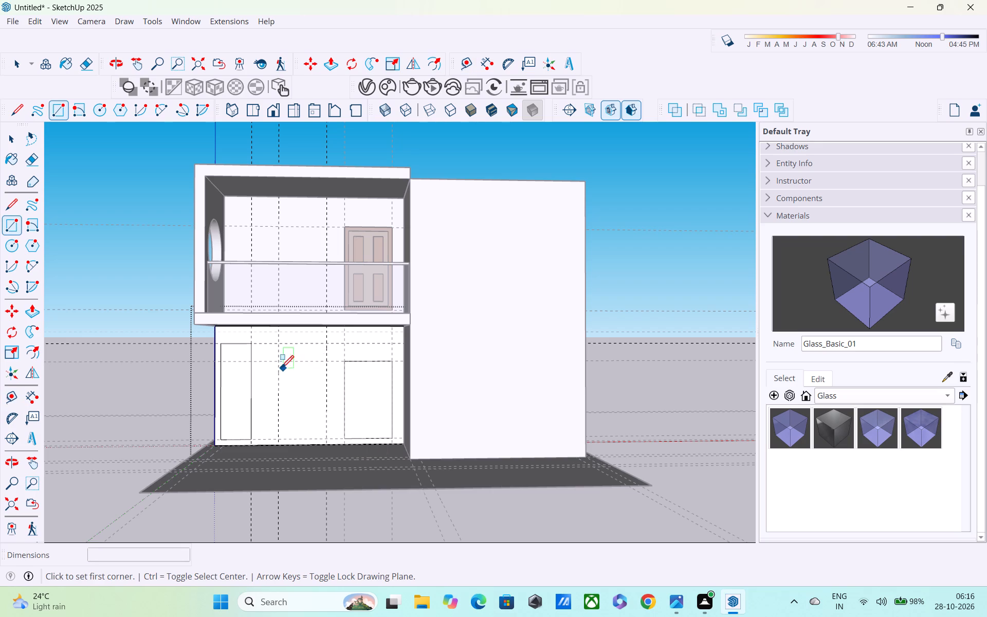
pyautogui.click(278, 362)
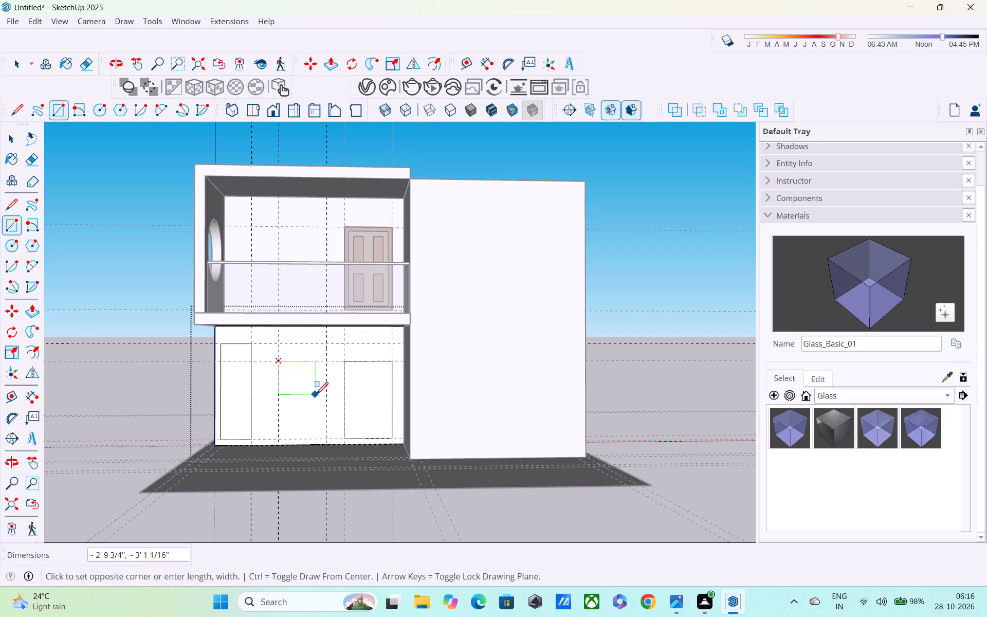
pyautogui.click(327, 428)
pyautogui.press('space')
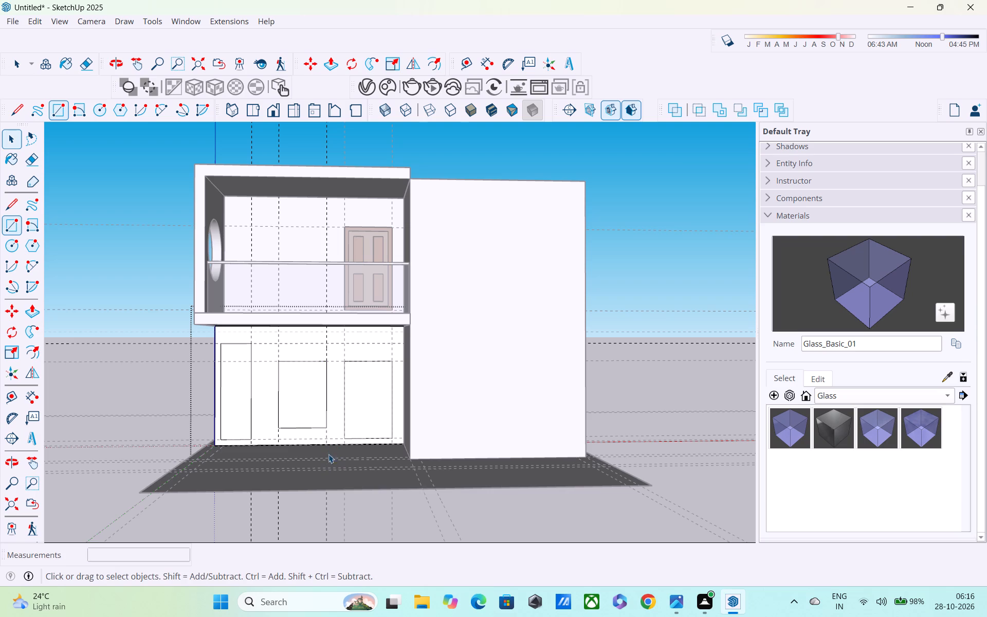
# Offset the window rectangle's outline 4" inward to form a frame.
pyautogui.press('f')
pyautogui.click(303, 416)
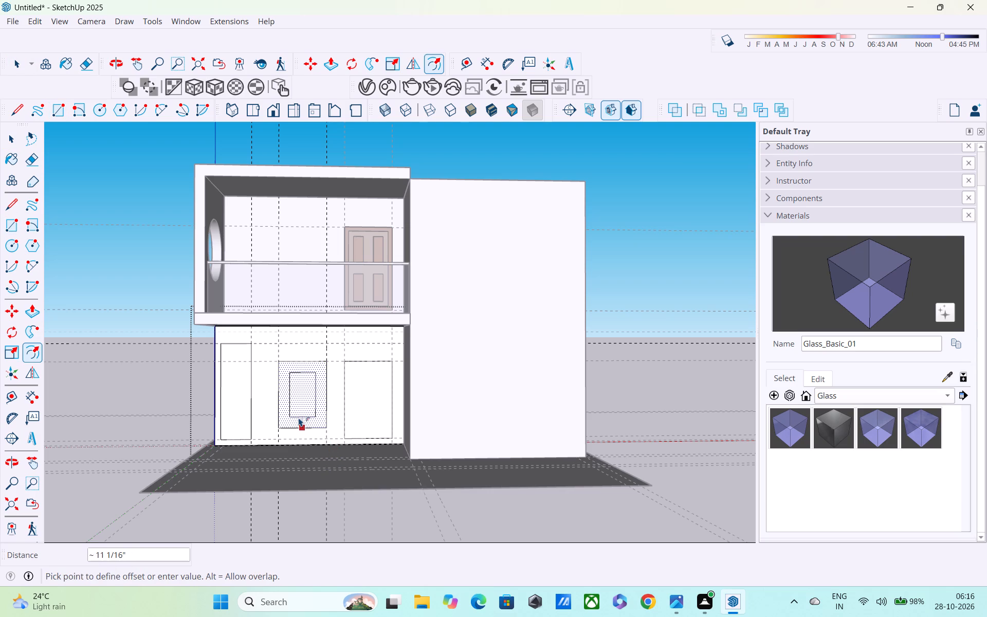
pyautogui.write('4"')
pyautogui.press('Return')
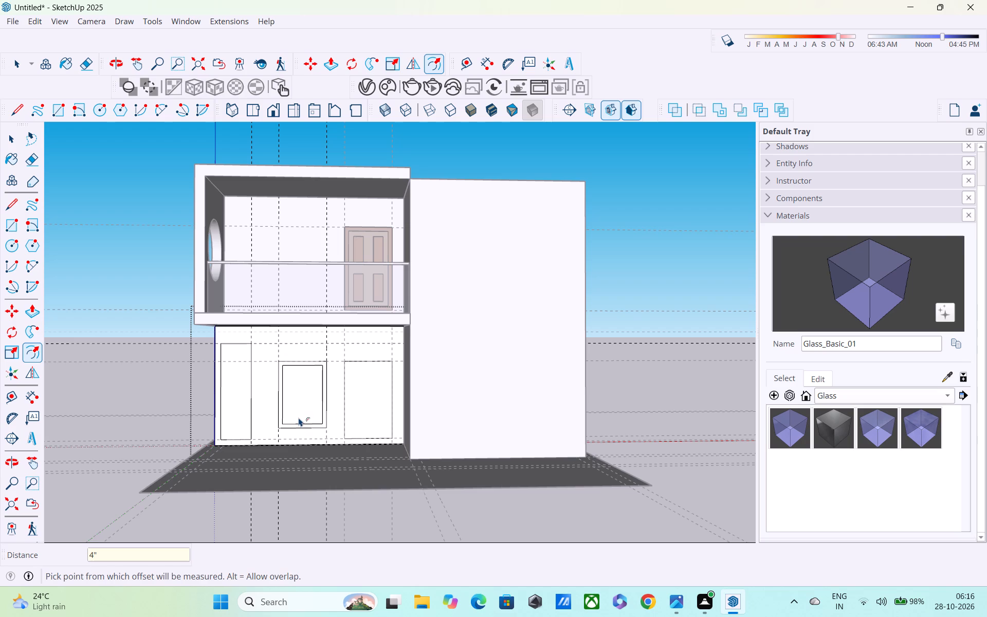
# Draw an off-centre vertical line about 4' 11" long across the inner window rectangle, nearer the door-sized rectangle.
pyautogui.press('l')
pyautogui.scroll(2, 303, 416)
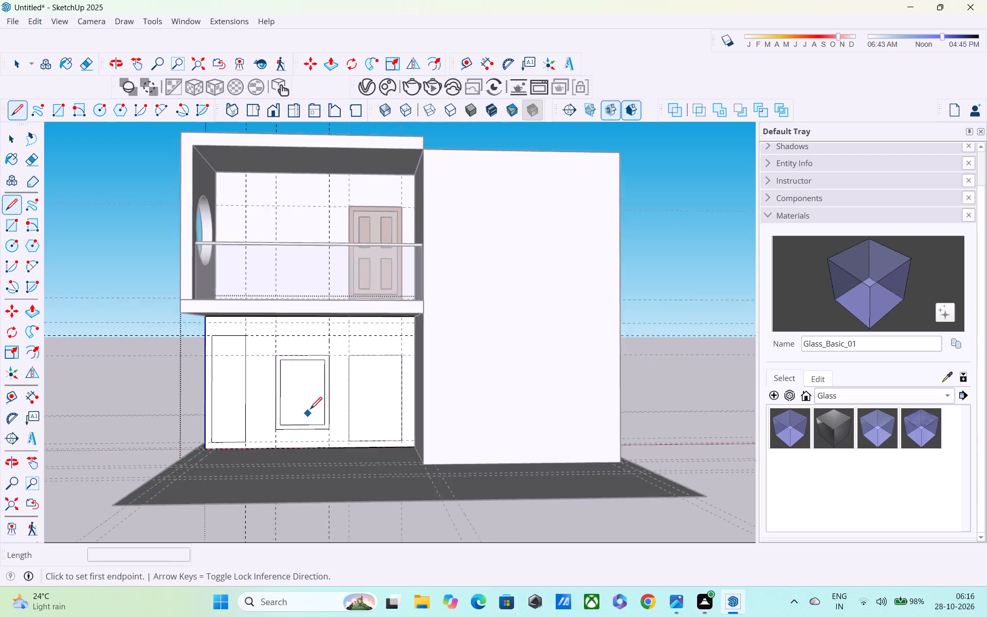
pyautogui.scroll(1, 310, 410)
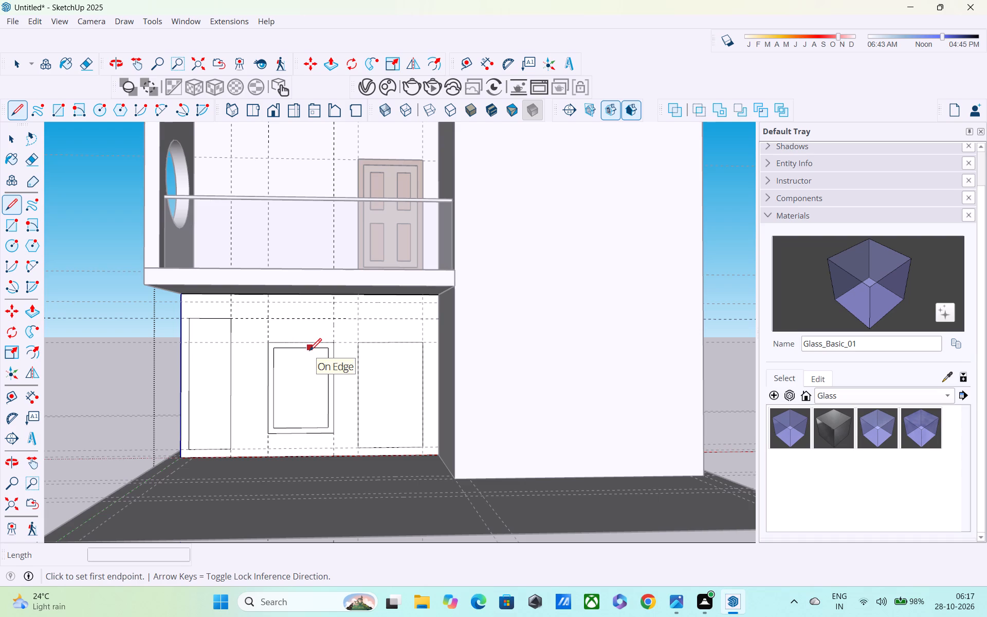
pyautogui.click(309, 352)
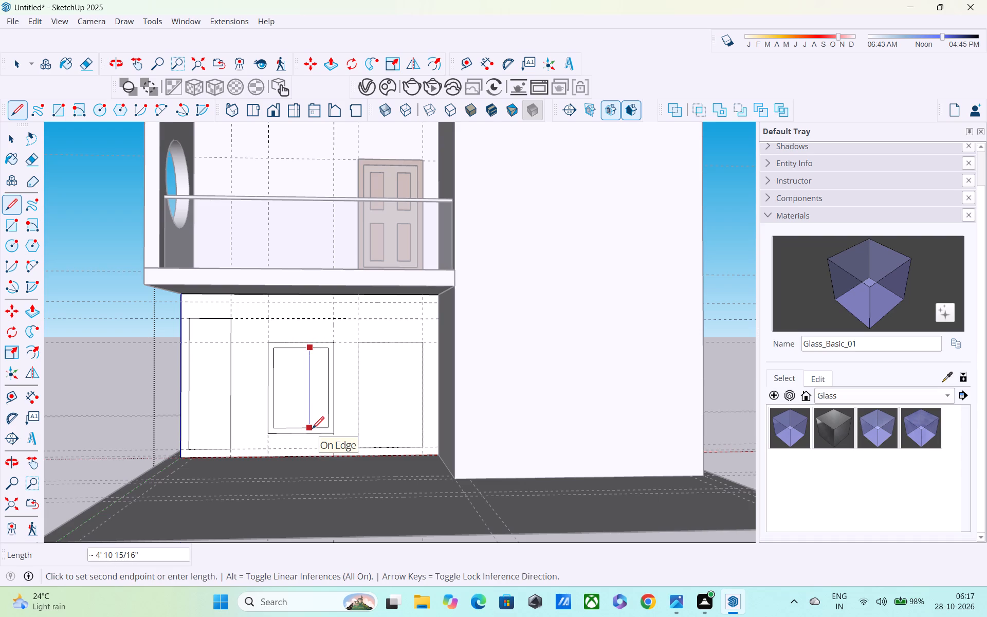
pyautogui.click(312, 430)
pyautogui.press('space')
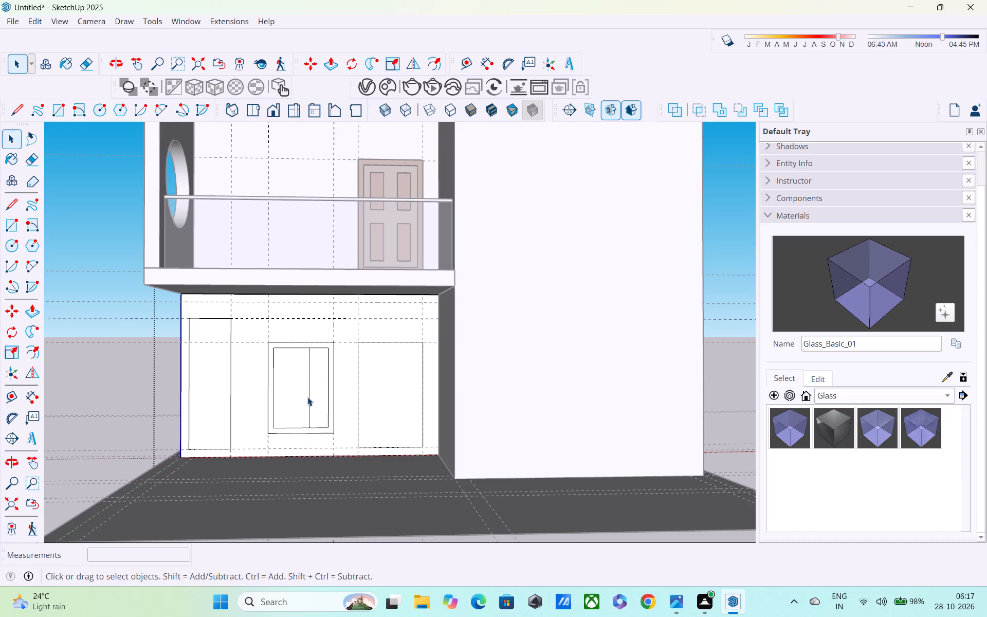
# Copy the window's vertical dividing line 4" toward the tall narrow rectangle to form a mullion.
pyautogui.click(309, 390)
pyautogui.press('m')
pyautogui.scroll(3, 314, 407)
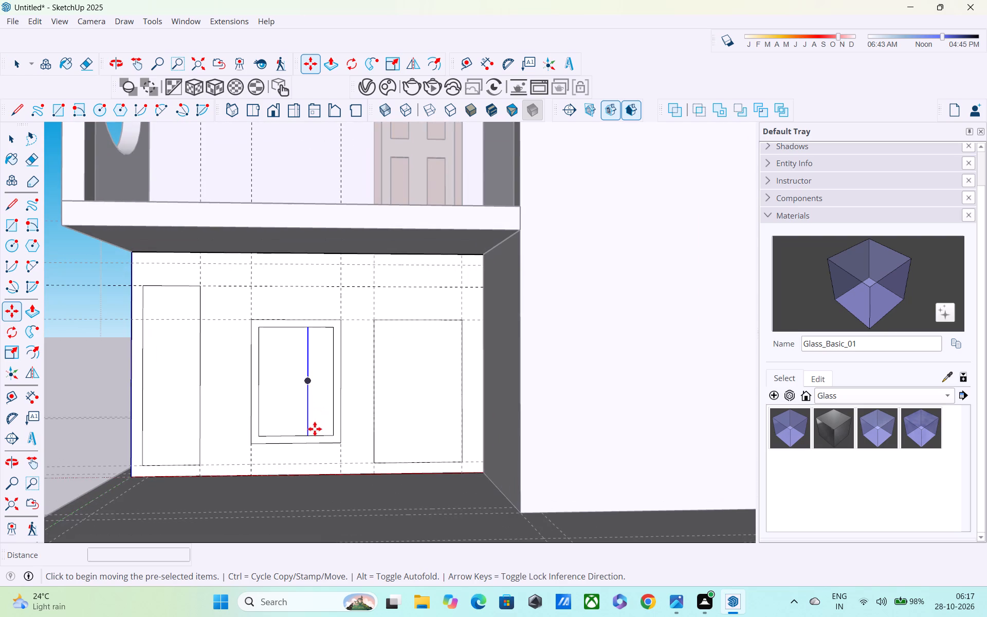
pyautogui.click(307, 434)
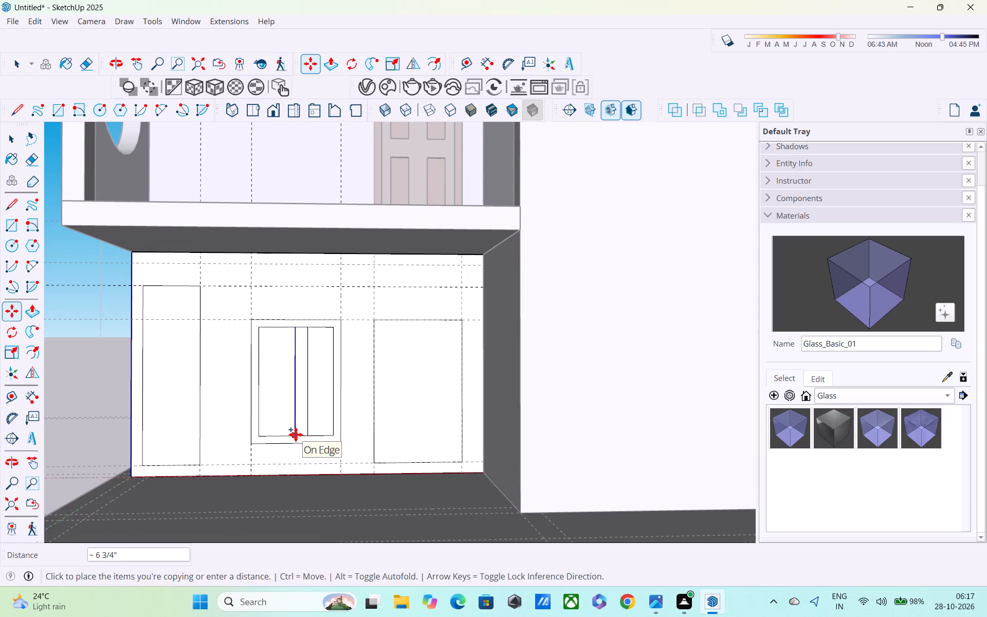
pyautogui.write('4"')
pyautogui.press('Return')
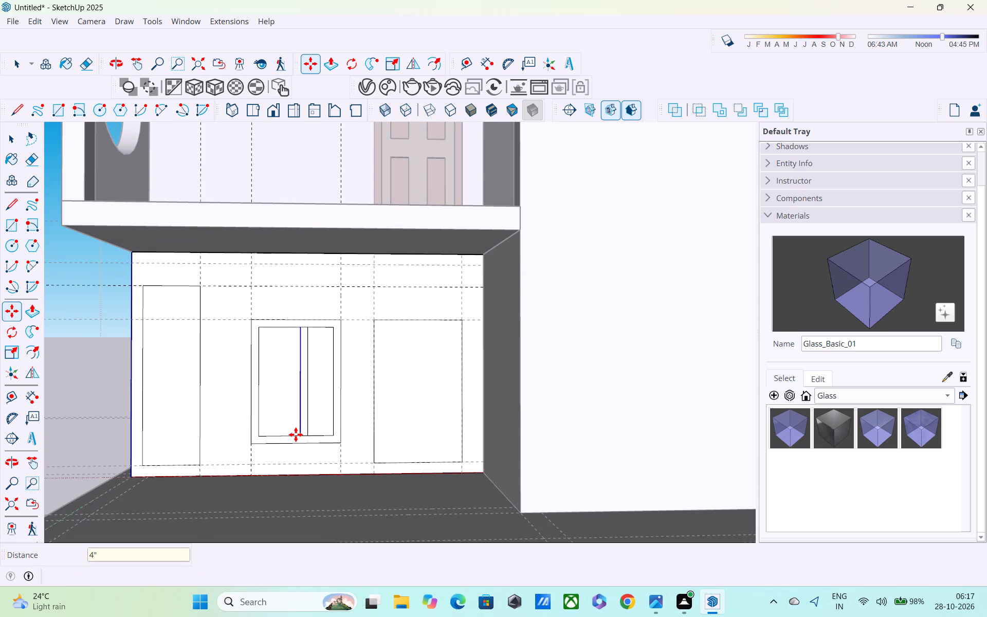
pyautogui.press('space')
pyautogui.press('l')
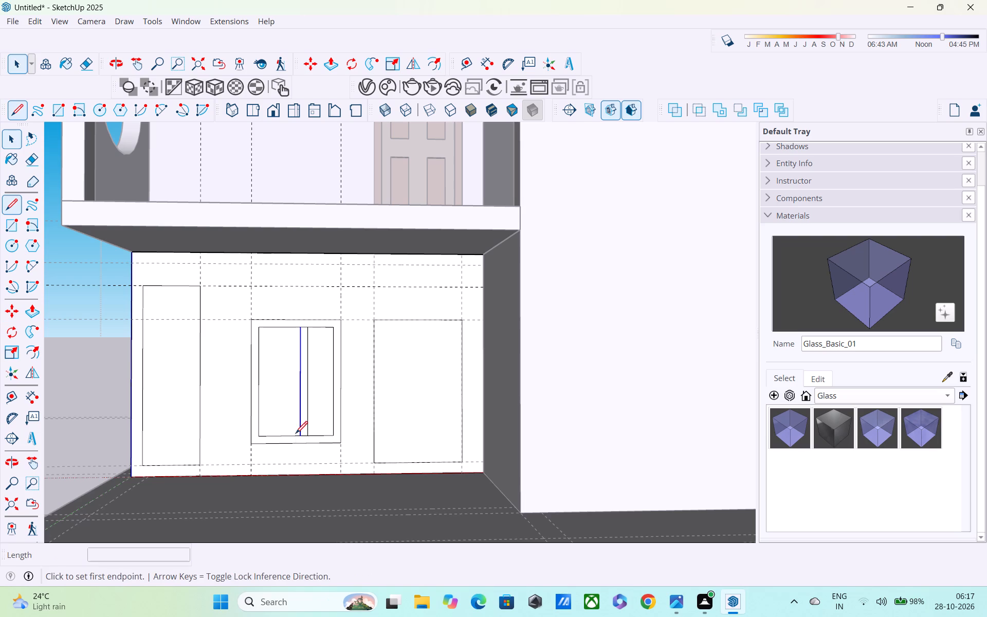
pyautogui.press('space')
# Copy the bottom edge of the window's wider pane about 1' 3" upward.
pyautogui.click(287, 435)
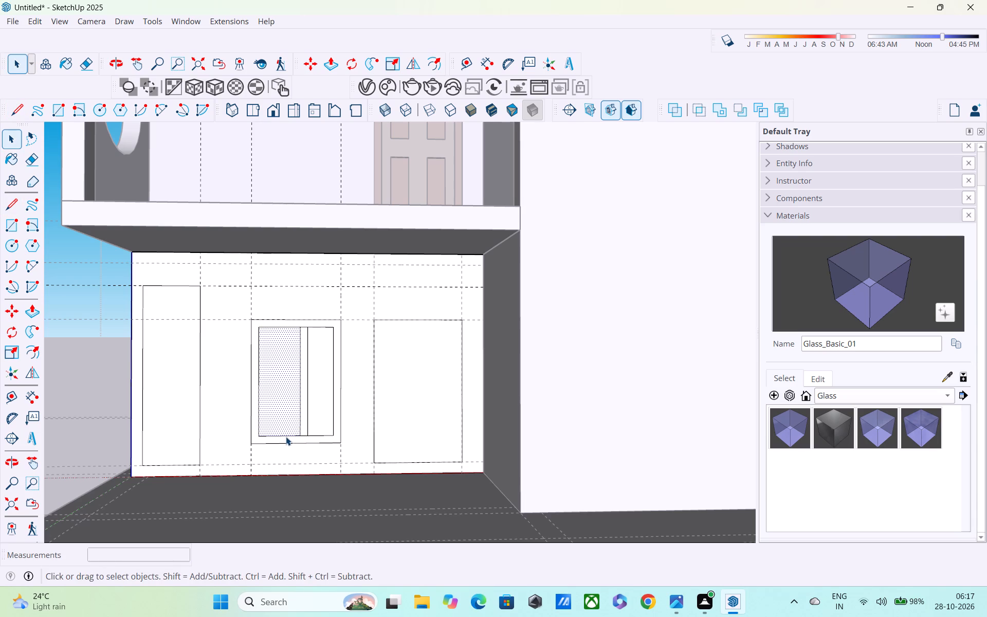
pyautogui.click(286, 437)
pyautogui.press('m')
pyautogui.scroll(2, 260, 445)
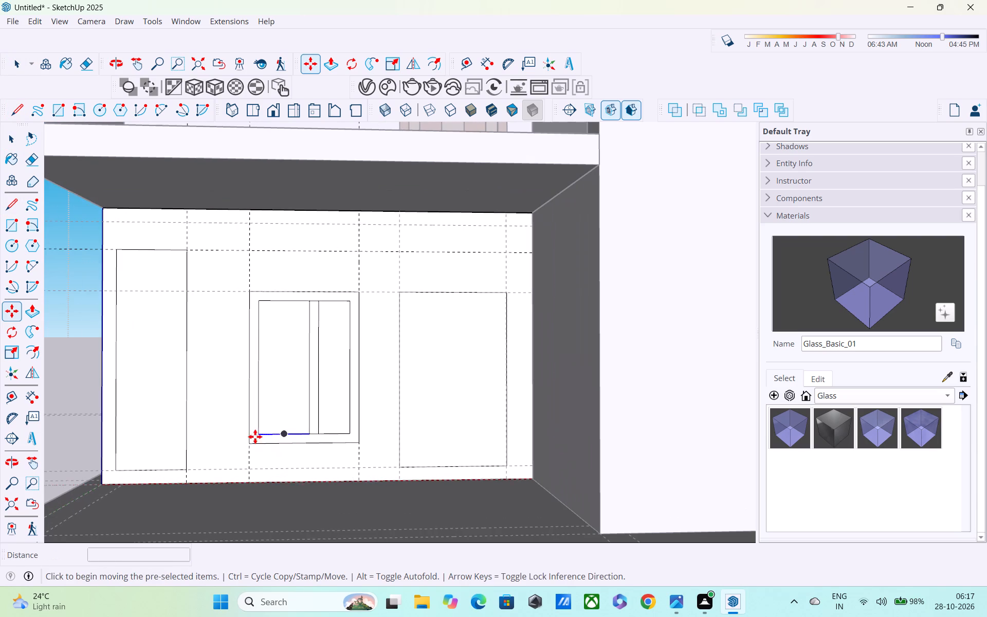
pyautogui.click(259, 433)
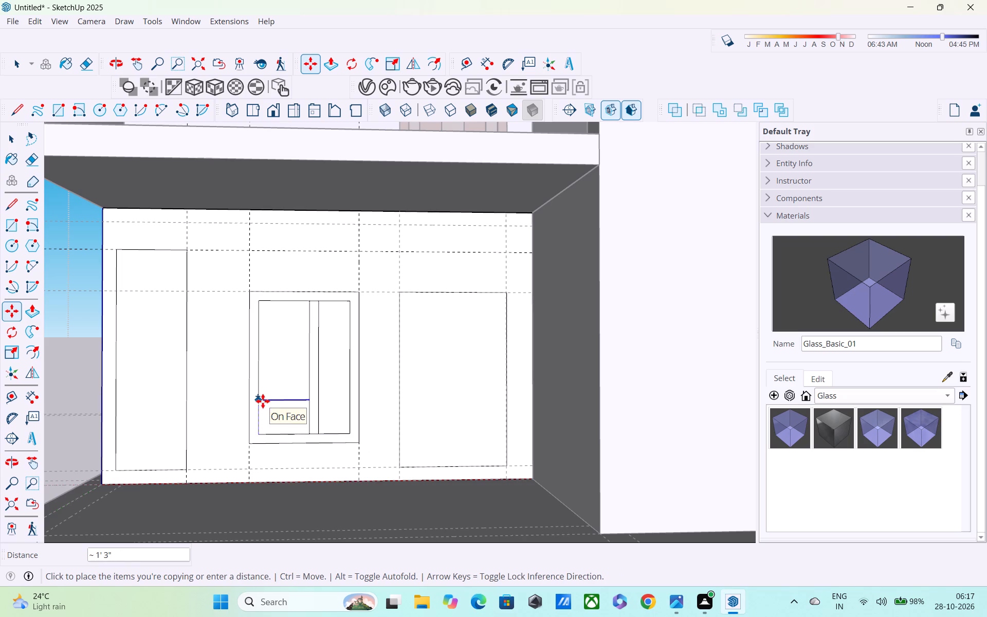
pyautogui.click(263, 401)
# Copy the new horizontal line 4" further up to form a crossbar in the wider pane.
pyautogui.click(259, 401)
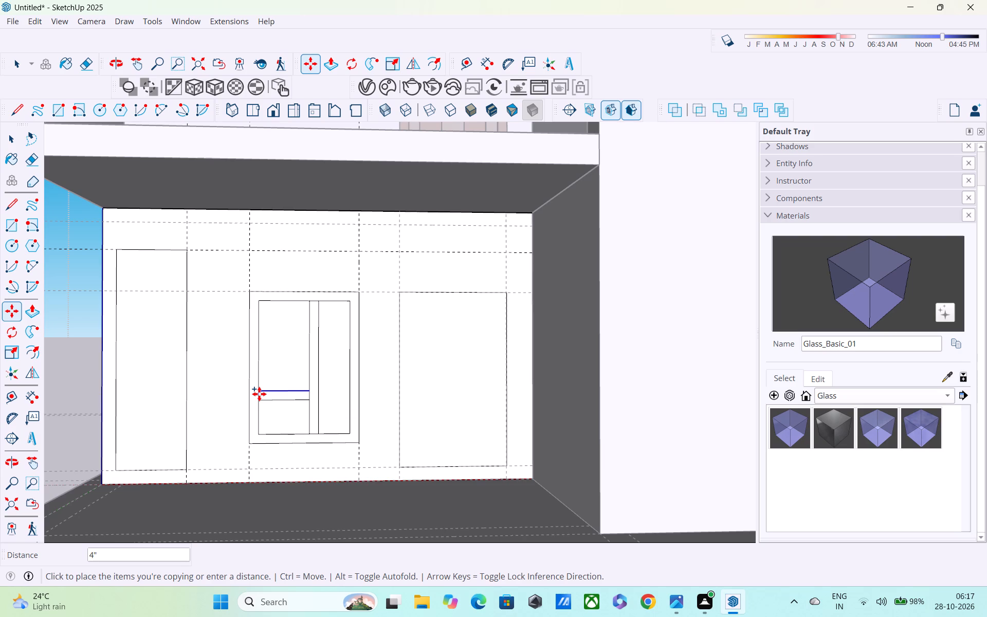
pyautogui.click(259, 394)
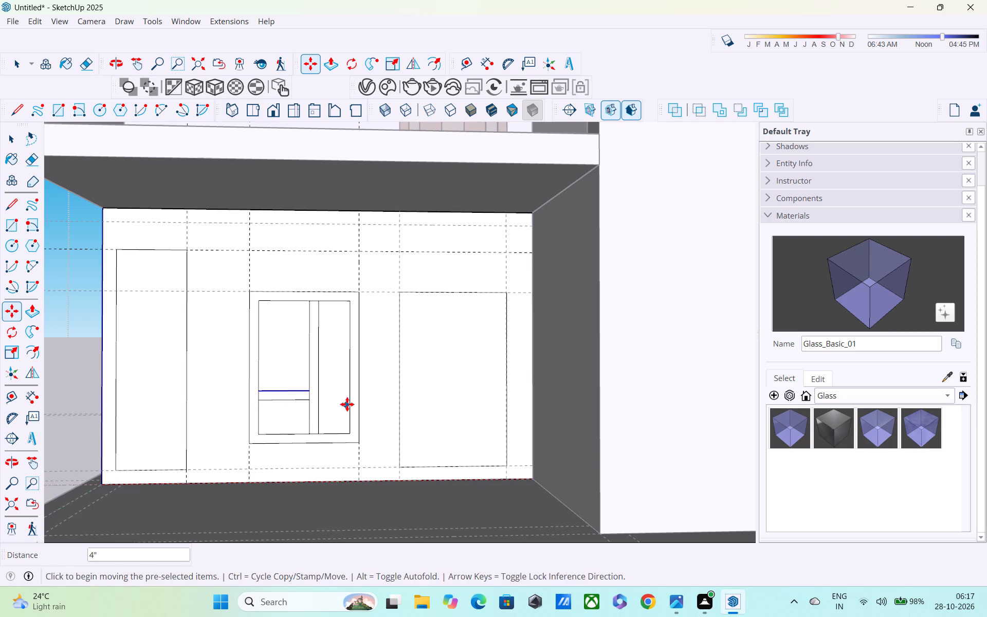
# Examine the divided window layout and the ground-floor wall from the side and the front.
pyautogui.moveTo(338, 397); pyautogui.dragTo(279, 370, button='middle')
pyautogui.scroll(1, 279, 370)
pyautogui.scroll(-6, 278, 369)
pyautogui.moveTo(379, 378); pyautogui.dragTo(339, 383, button='middle')
pyautogui.scroll(-2, 337, 383)
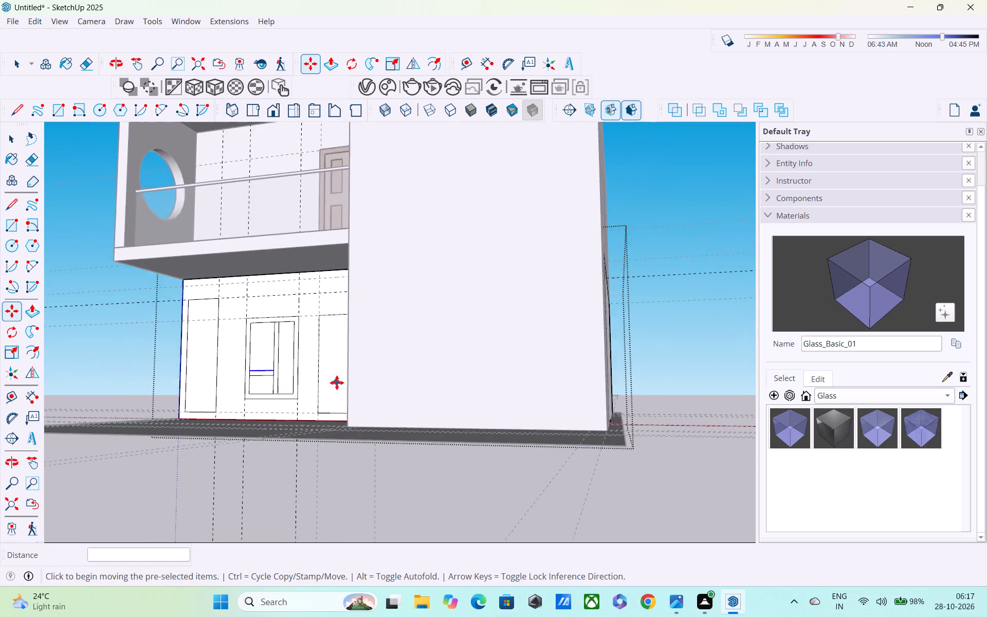
pyautogui.scroll(-1, 337, 383)
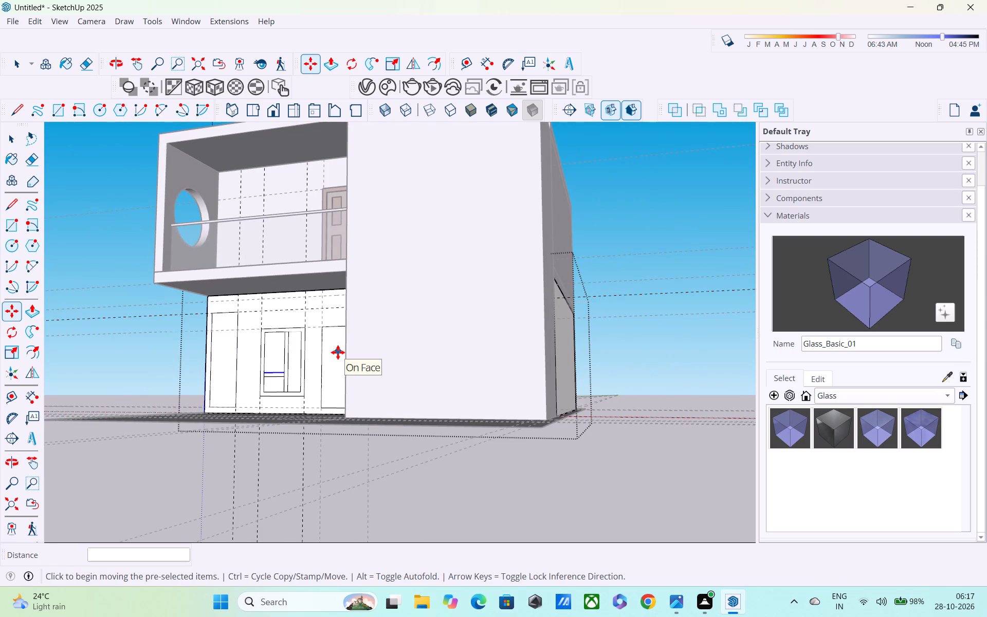
pyautogui.scroll(-1, 338, 352)
pyautogui.moveTo(338, 352); pyautogui.dragTo(471, 357, button='middle')
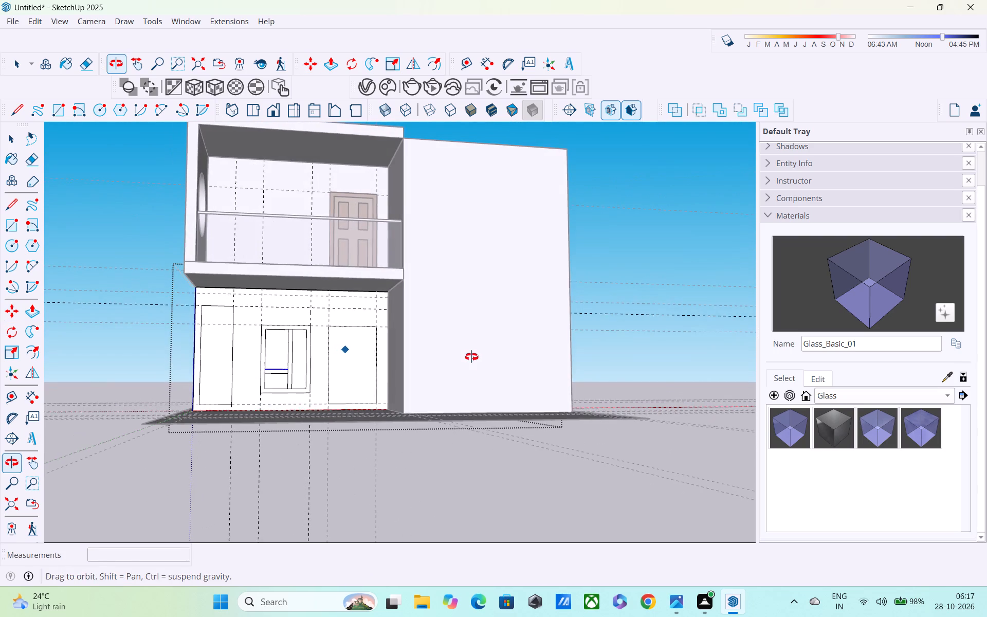
pyautogui.moveTo(471, 357); pyautogui.dragTo(472, 357, button='middle')
pyautogui.scroll(-1, 334, 342)
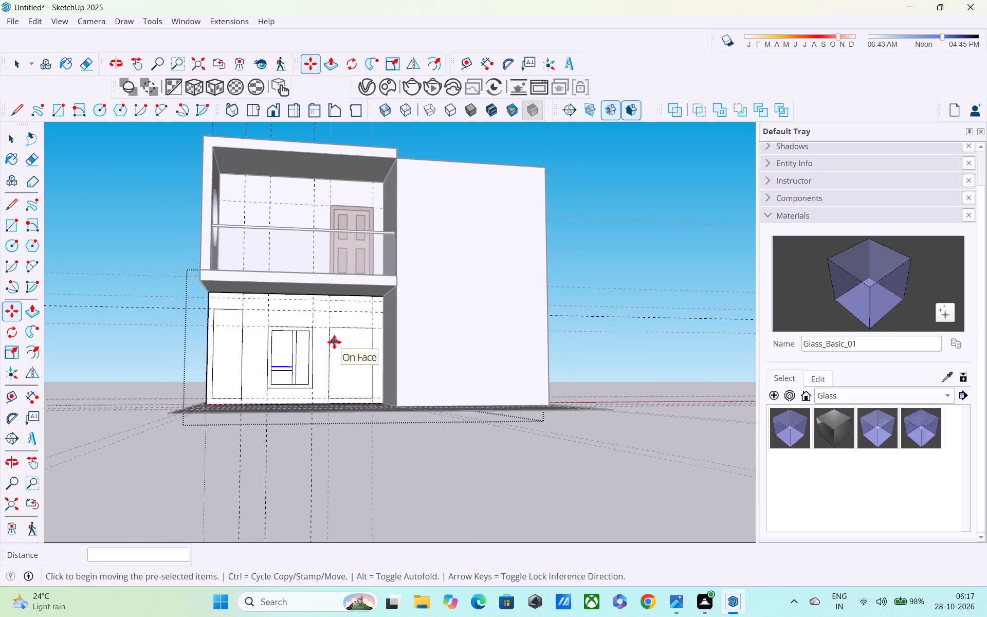
pyautogui.scroll(-1, 334, 342)
# Exit editing of the ground-floor wall group and clear the selection.
pyautogui.press('space')
pyautogui.click(625, 238)
pyautogui.click(595, 264)
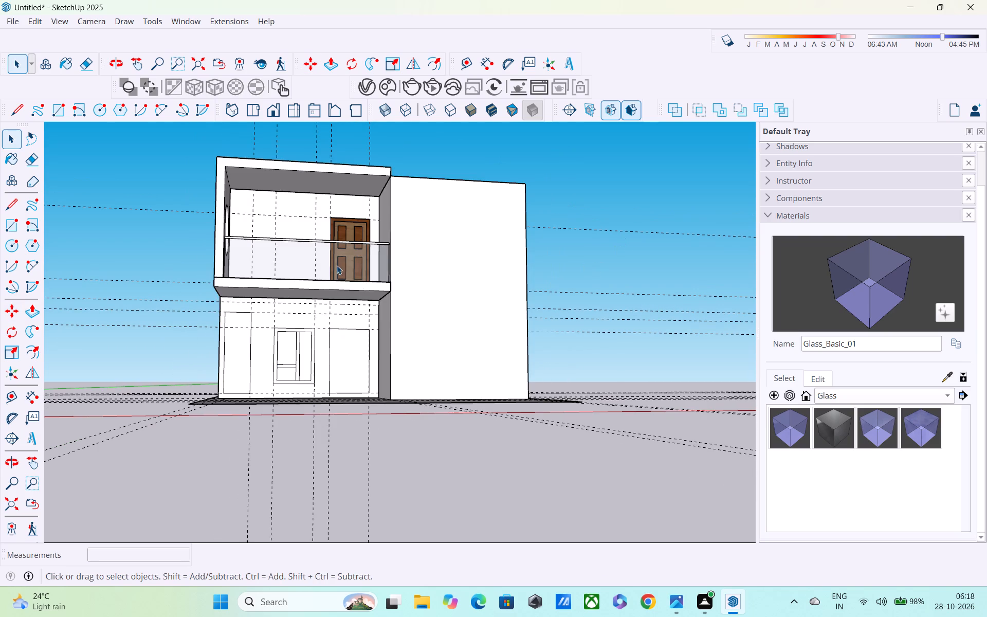
# Examine the wood door on the balcony up close, along with the balcony and ground-floor wall from below.
pyautogui.scroll(9, 356, 239)
pyautogui.moveTo(354, 244); pyautogui.dragTo(422, 333, button='middle')
pyautogui.scroll(5, 414, 341)
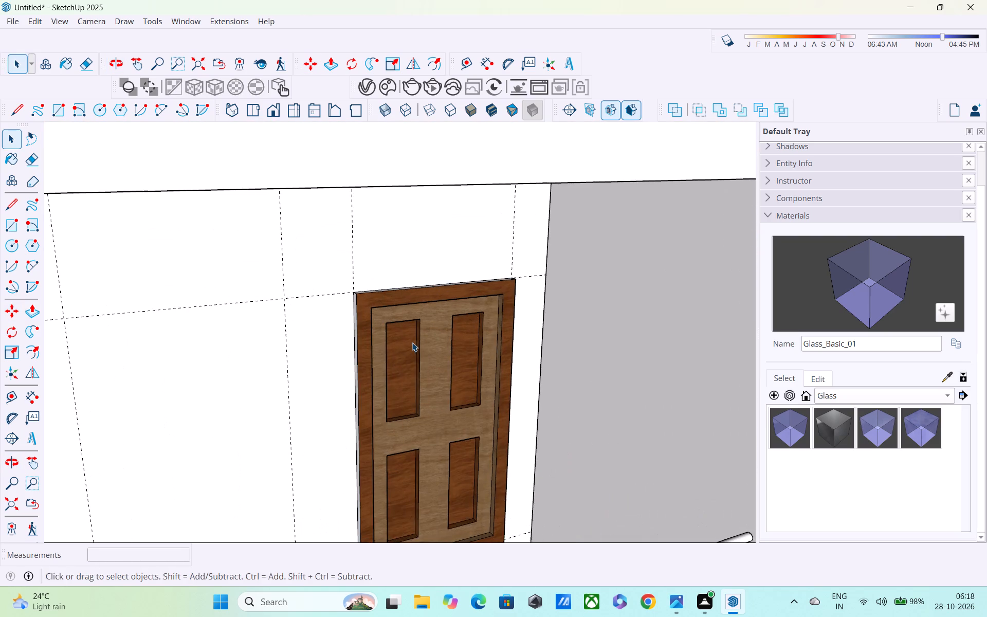
pyautogui.moveTo(395, 366); pyautogui.dragTo(304, 261, button='middle')
pyautogui.scroll(-5, 304, 265)
pyautogui.moveTo(334, 388); pyautogui.dragTo(285, 343, button='middle')
pyautogui.scroll(1, 285, 343)
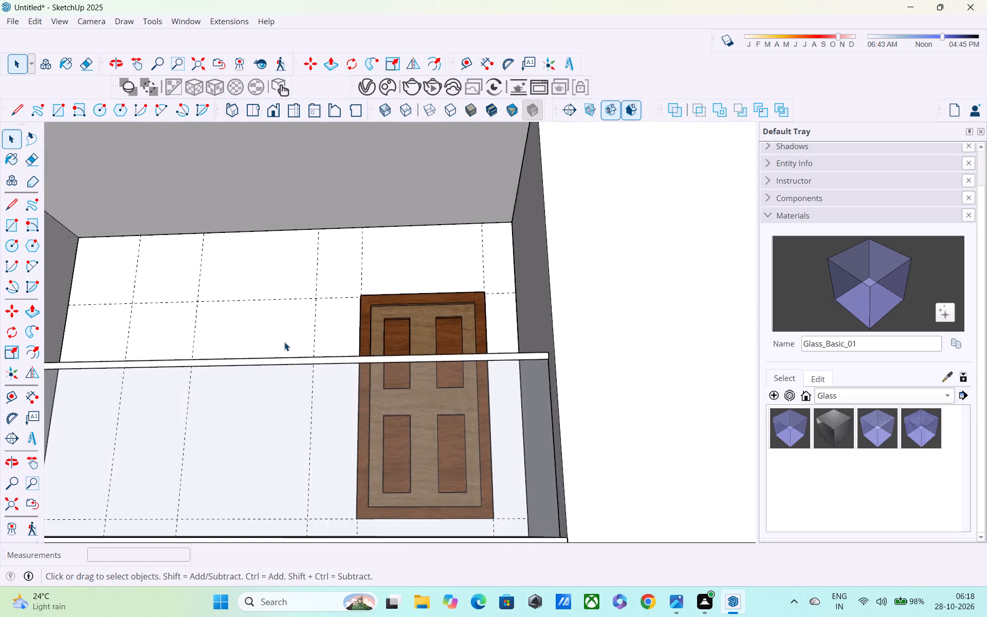
pyautogui.scroll(-6, 284, 342)
pyautogui.scroll(-2, 287, 397)
pyautogui.keyDown('shift'); pyautogui.moveTo(291, 415); pyautogui.dragTo(284, 287, button='middle'); pyautogui.keyUp('shift')
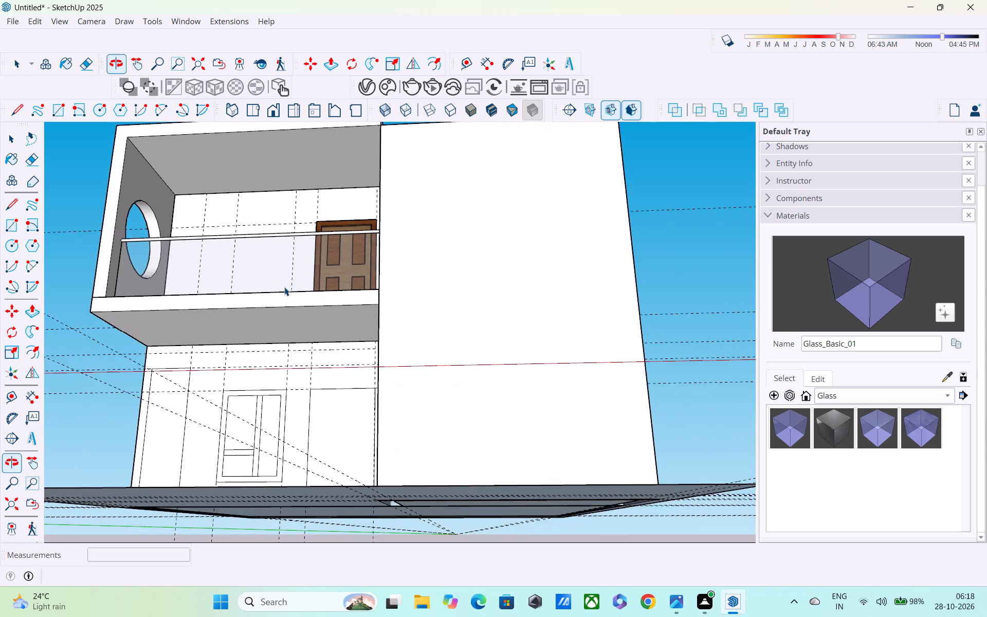
# Choose the Wood_Veneer_15_1K material from the Wood materials collection for painting.
pyautogui.scroll(-4, 284, 286)
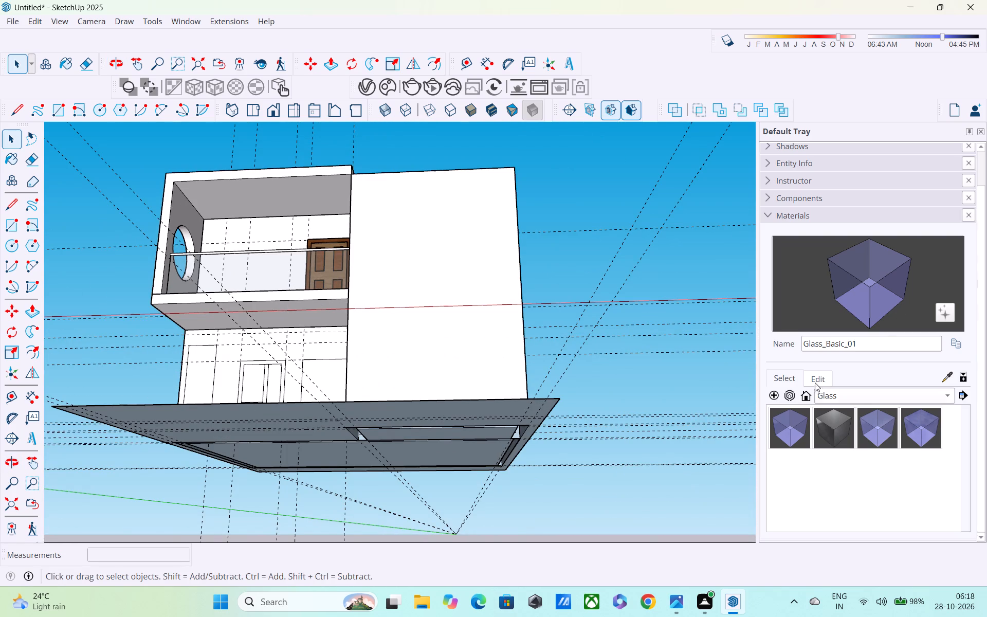
pyautogui.click(824, 395)
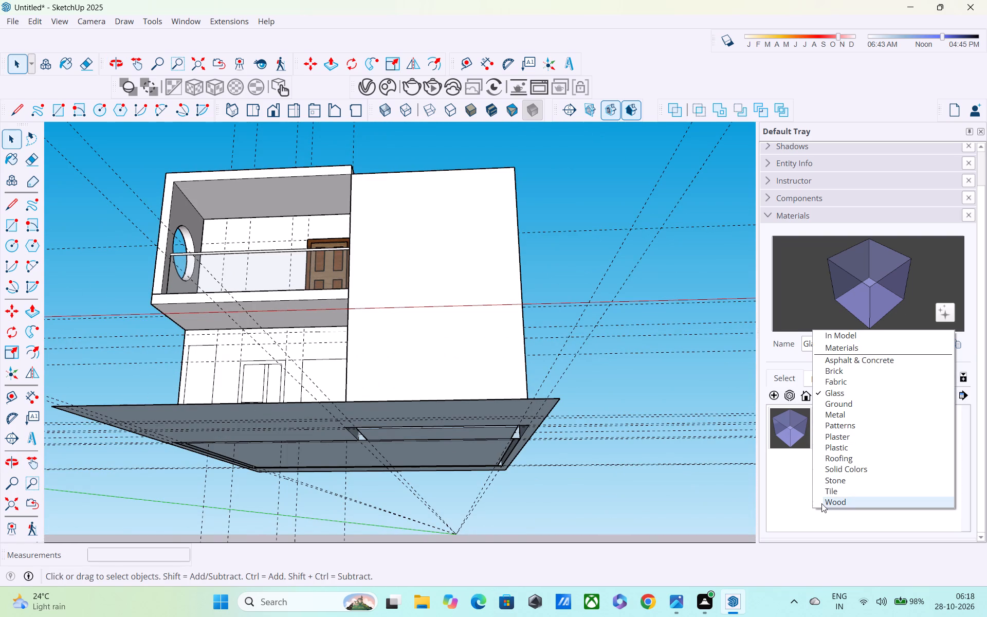
pyautogui.click(821, 503)
pyautogui.moveTo(360, 304); pyautogui.dragTo(401, 468, button='middle')
pyautogui.scroll(4, 362, 397)
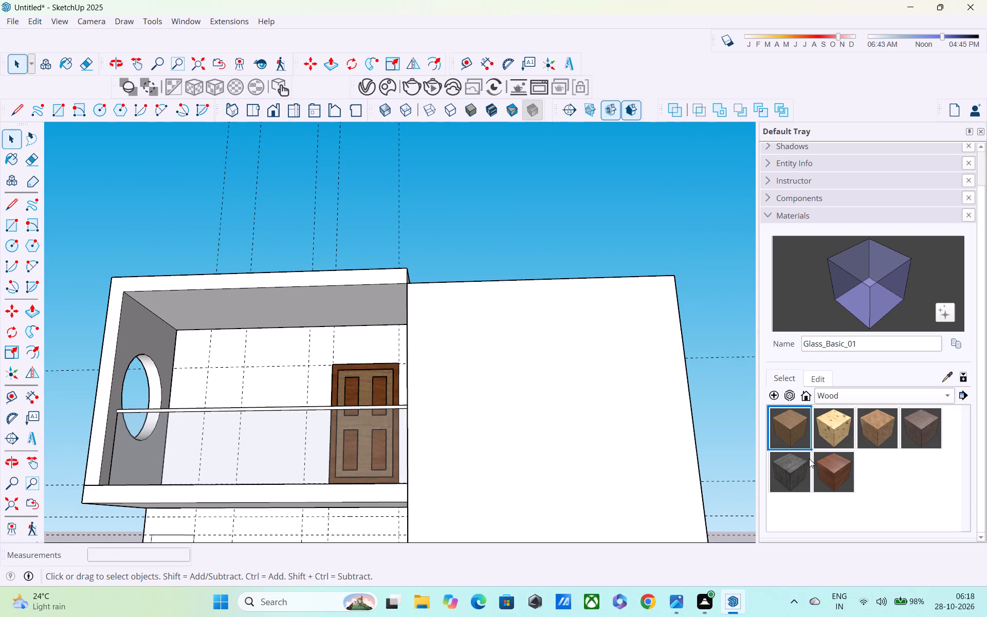
pyautogui.click(831, 456)
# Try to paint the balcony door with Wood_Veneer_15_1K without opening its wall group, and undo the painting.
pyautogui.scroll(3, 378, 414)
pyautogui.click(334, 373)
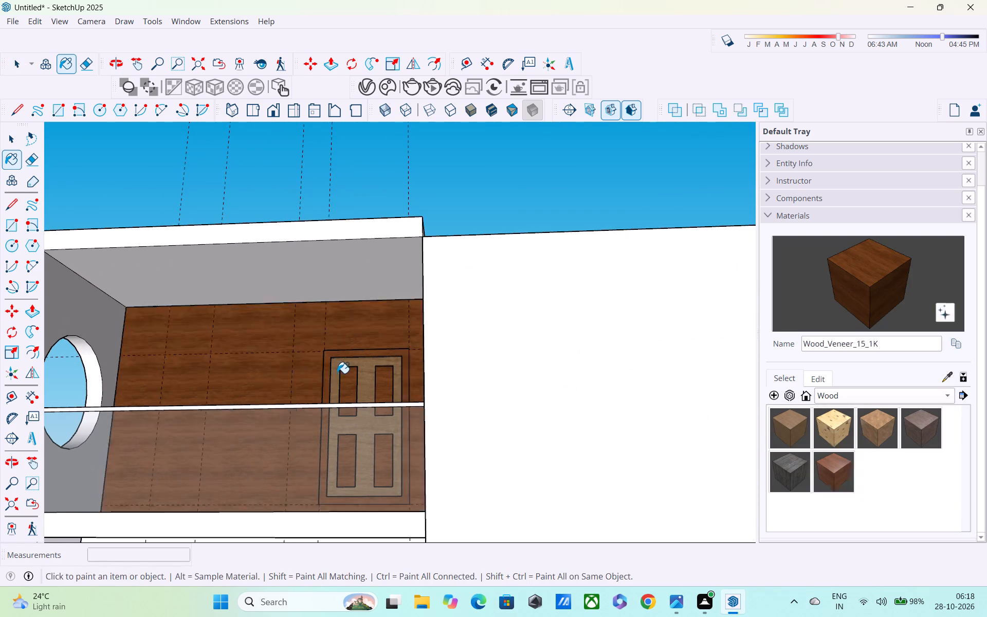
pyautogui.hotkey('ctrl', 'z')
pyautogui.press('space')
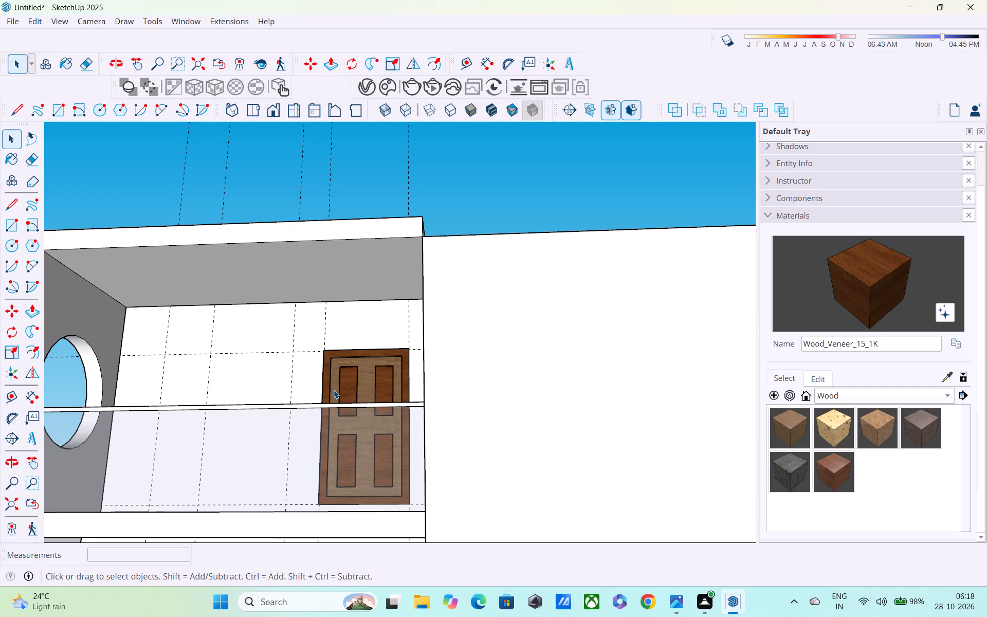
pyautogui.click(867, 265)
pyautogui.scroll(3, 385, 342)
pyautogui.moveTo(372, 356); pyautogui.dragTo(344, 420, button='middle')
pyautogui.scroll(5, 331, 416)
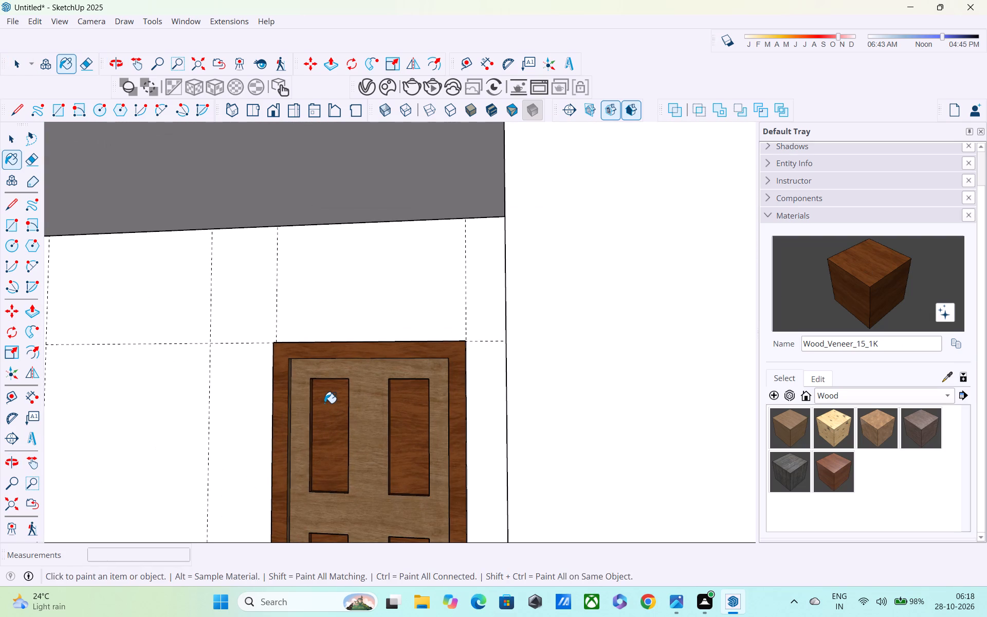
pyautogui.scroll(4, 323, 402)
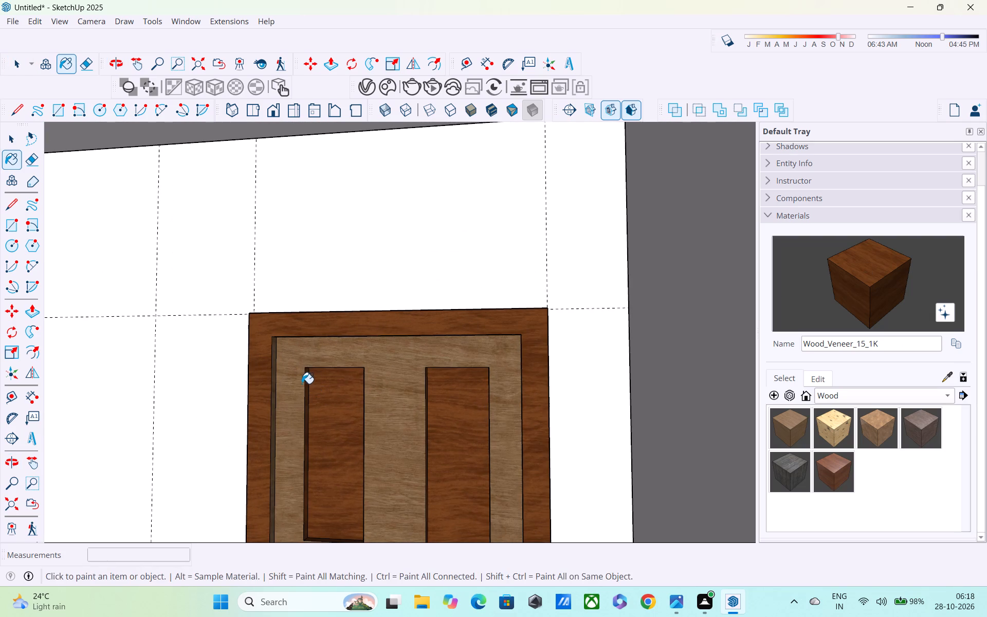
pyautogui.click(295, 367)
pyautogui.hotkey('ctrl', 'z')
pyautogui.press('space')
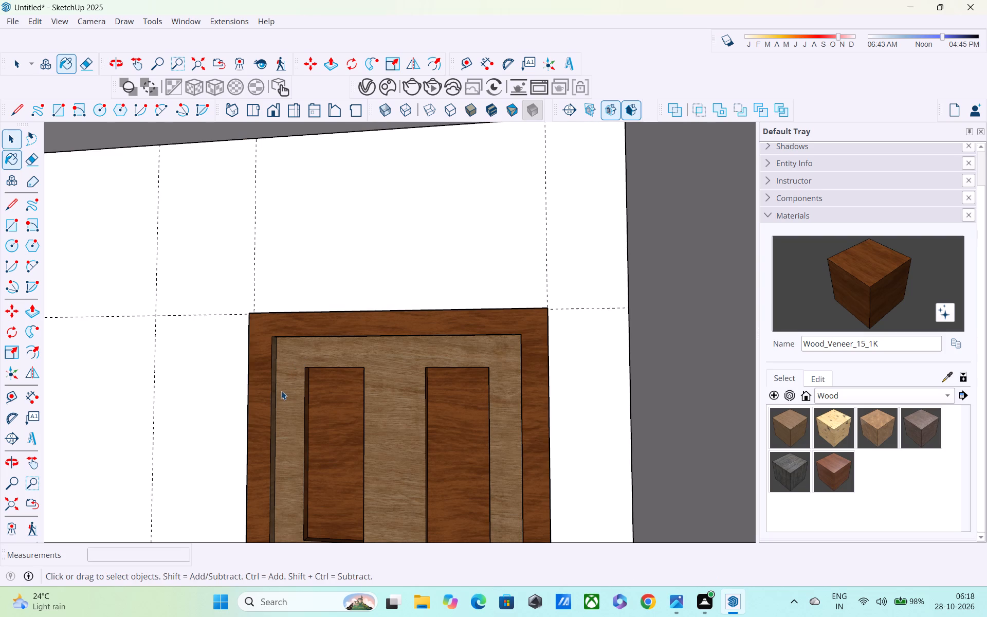
# Open the upper-storey wall group and paint the balcony door's lighter panel surround with Wood_Veneer_15_1K.
pyautogui.doubleClick(255, 389)
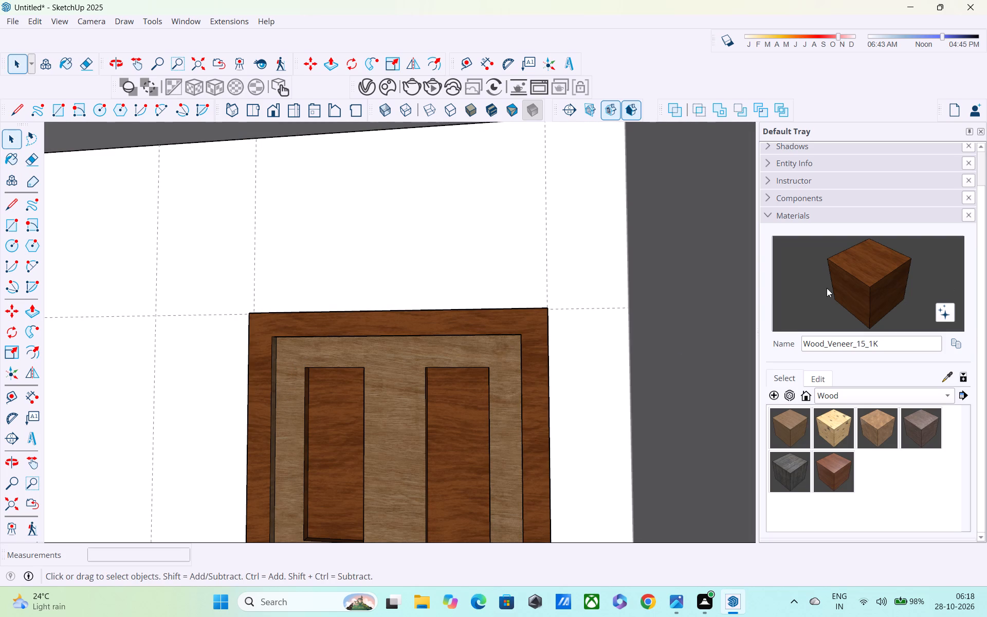
pyautogui.click(850, 278)
pyautogui.click(332, 353)
pyautogui.scroll(-6, 325, 364)
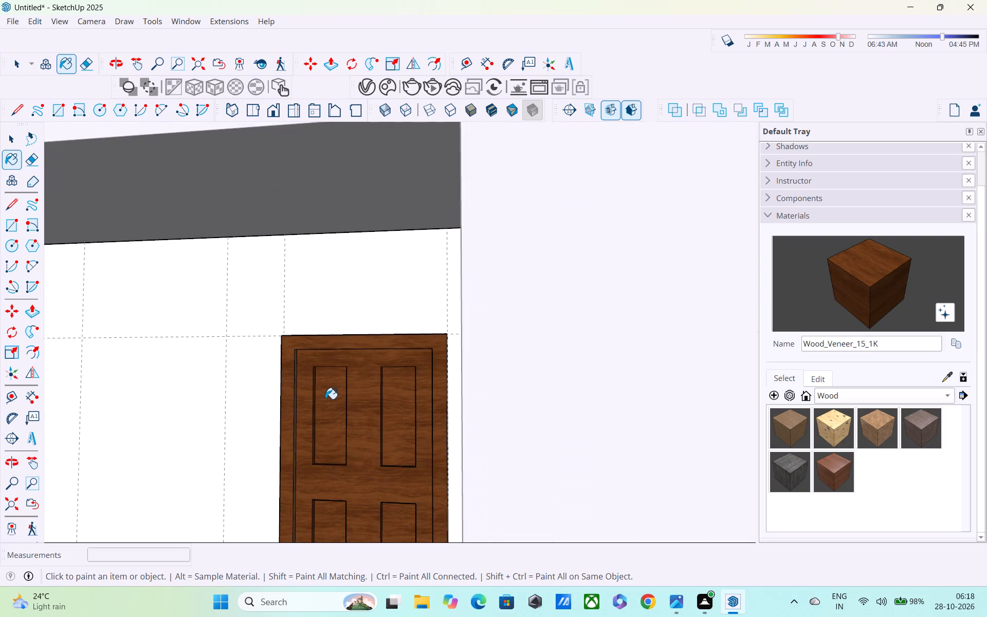
# Paint the narrow left inner reveal of the balcony door frame with Wood_Veneer_15_1K.
pyautogui.scroll(-3, 334, 405)
pyautogui.keyDown('shift'); pyautogui.moveTo(334, 453); pyautogui.dragTo(333, 357, button='middle'); pyautogui.keyUp('shift')
pyautogui.scroll(1, 335, 352)
pyautogui.scroll(-6, 336, 346)
pyautogui.moveTo(343, 376); pyautogui.dragTo(385, 428, button='middle')
pyautogui.scroll(13, 322, 338)
pyautogui.moveTo(310, 326); pyautogui.dragTo(233, 313, button='middle')
pyautogui.scroll(3, 249, 285)
pyautogui.scroll(-1, 249, 285)
pyautogui.scroll(3, 249, 285)
pyautogui.click(249, 285)
# Paint the narrow right inner reveal of the balcony door frame with Wood_Veneer_15_1K.
pyautogui.scroll(1, 289, 322)
pyautogui.scroll(-6, 289, 322)
pyautogui.keyDown('shift'); pyautogui.moveTo(299, 339); pyautogui.dragTo(147, 284, button='middle'); pyautogui.keyUp('shift')
pyautogui.scroll(1, 147, 284)
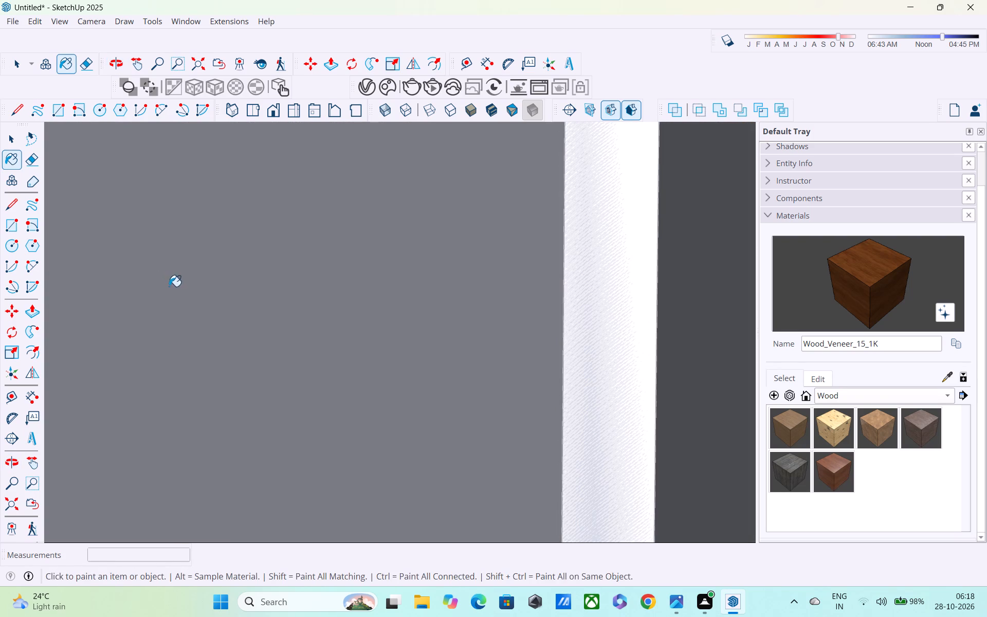
pyautogui.keyDown('shift'); pyautogui.moveTo(93, 347); pyautogui.dragTo(516, 375, button='middle'); pyautogui.keyUp('shift')
pyautogui.scroll(-6, 353, 376)
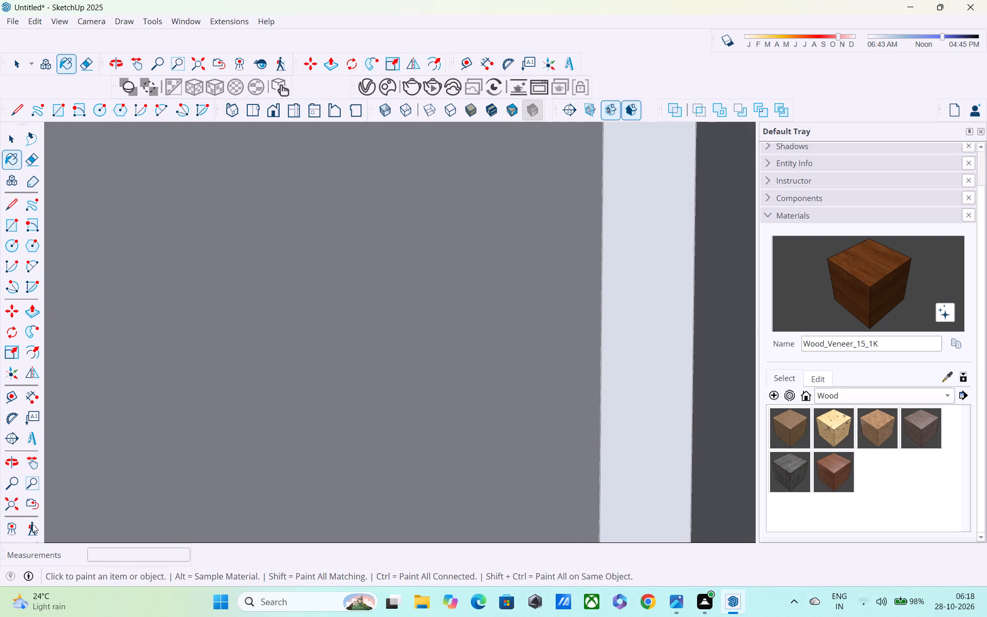
pyautogui.click(4, 499)
pyautogui.keyDown('shift'); pyautogui.moveTo(565, 319); pyautogui.dragTo(433, 393, button='middle'); pyautogui.keyUp('shift')
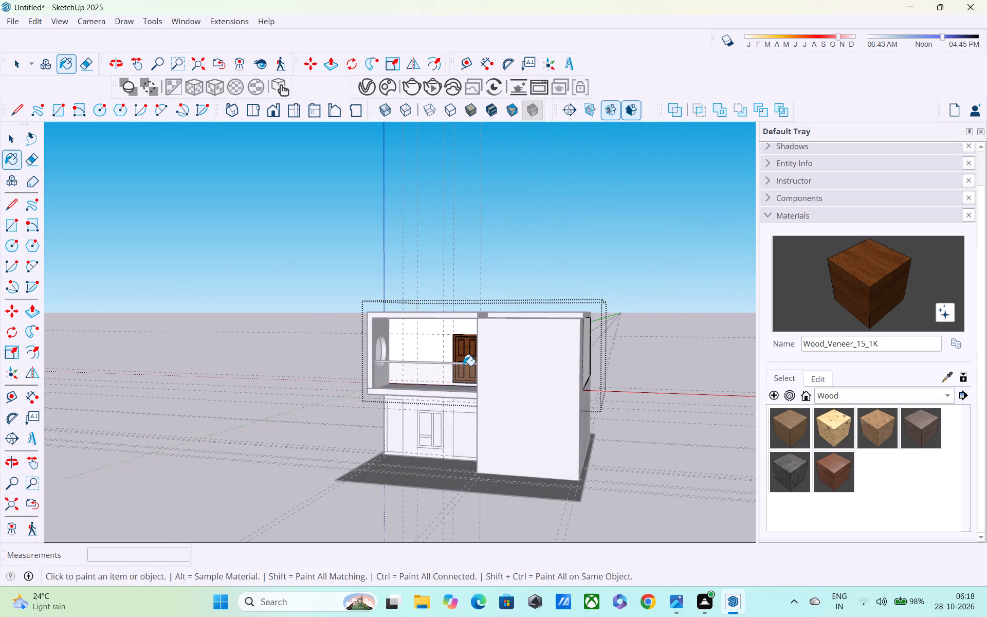
pyautogui.scroll(1, 463, 366)
pyautogui.moveTo(472, 370); pyautogui.dragTo(581, 414, button='middle')
pyautogui.scroll(20, 462, 340)
pyautogui.moveTo(483, 340); pyautogui.dragTo(485, 340, button='middle')
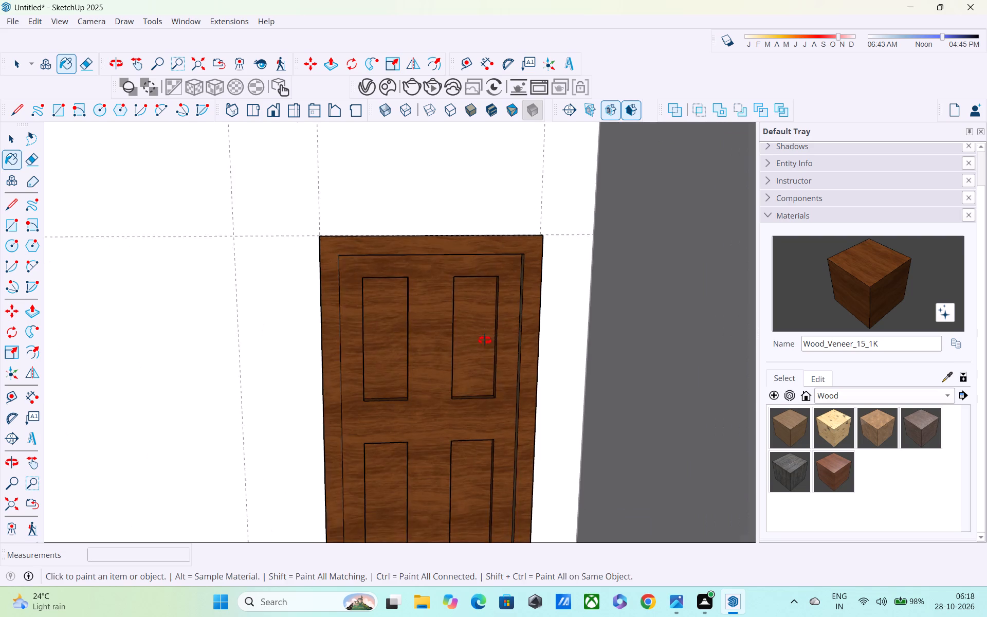
pyautogui.moveTo(485, 340); pyautogui.dragTo(560, 338, button='middle')
pyautogui.scroll(6, 551, 329)
pyautogui.click(517, 292)
# Paint the top inner reveal of the balcony door frame with Wood_Veneer_15_1K.
pyautogui.scroll(-1, 412, 372)
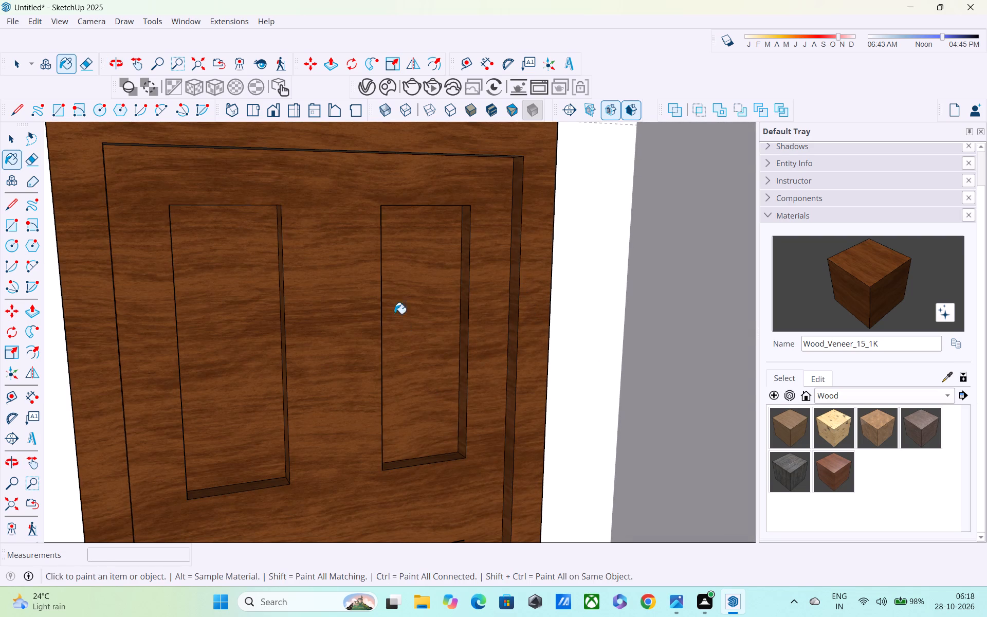
pyautogui.moveTo(394, 307); pyautogui.dragTo(405, 173, button='middle')
pyautogui.click(393, 185)
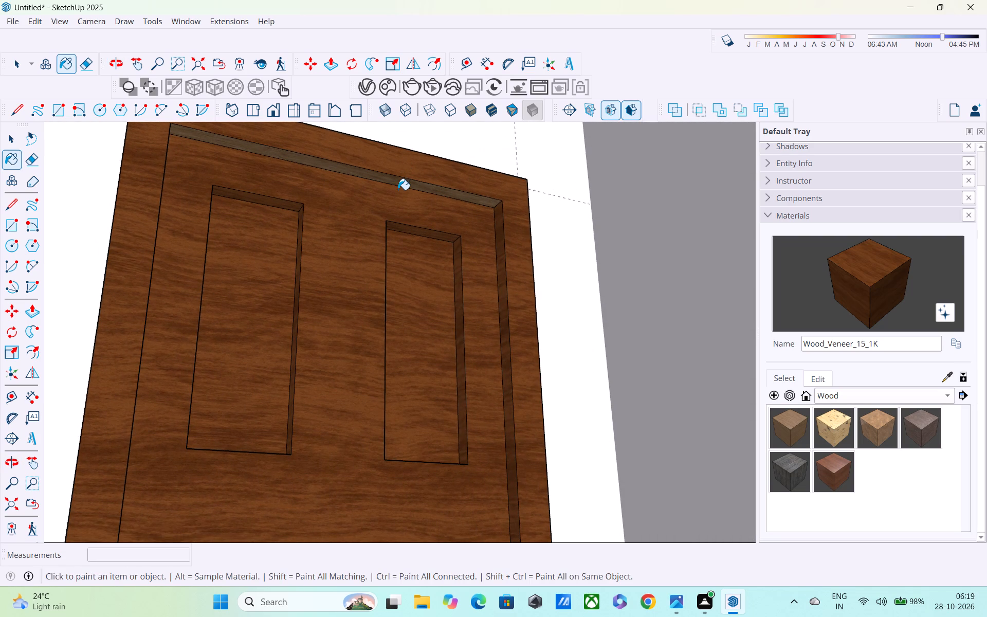
pyautogui.click(399, 180)
# Paint the bottom inner reveal of the balcony door frame with Wood_Veneer_15_1K.
pyautogui.keyDown('shift'); pyautogui.moveTo(410, 204); pyautogui.dragTo(438, 56, button='middle'); pyautogui.keyUp('shift')
pyautogui.scroll(-6, 424, 145)
pyautogui.keyDown('shift'); pyautogui.moveTo(411, 260); pyautogui.dragTo(411, 178, button='middle'); pyautogui.keyUp('shift')
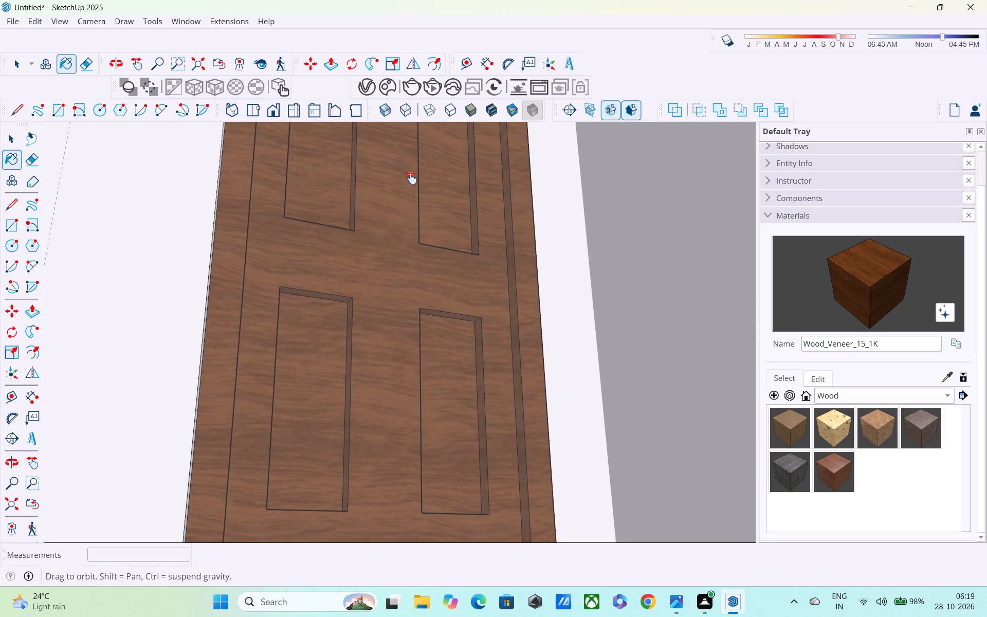
pyautogui.keyDown('shift'); pyautogui.moveTo(411, 178); pyautogui.dragTo(412, 173, button='middle'); pyautogui.keyUp('shift')
pyautogui.scroll(-3, 396, 271)
pyautogui.moveTo(435, 347); pyautogui.dragTo(359, 441, button='middle')
pyautogui.moveTo(524, 258); pyautogui.dragTo(463, 395, button='middle')
pyautogui.scroll(-7, 472, 310)
pyautogui.scroll(-7, 480, 266)
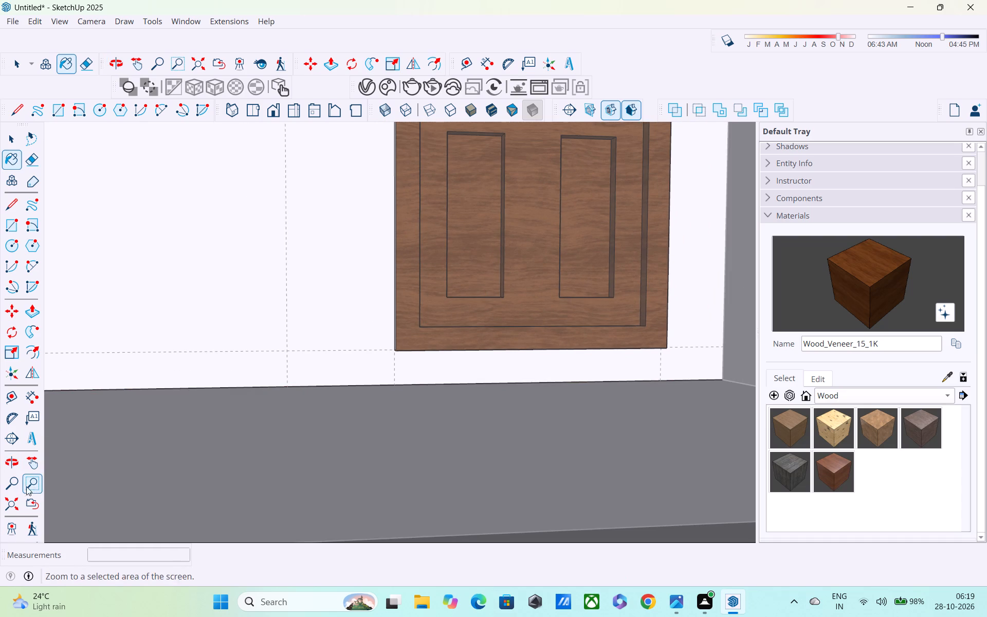
pyautogui.click(15, 500)
pyautogui.keyDown('shift'); pyautogui.moveTo(562, 258); pyautogui.dragTo(427, 362, button='middle'); pyautogui.keyUp('shift')
pyautogui.scroll(1, 443, 353)
pyautogui.moveTo(444, 391); pyautogui.dragTo(431, 438, button='middle')
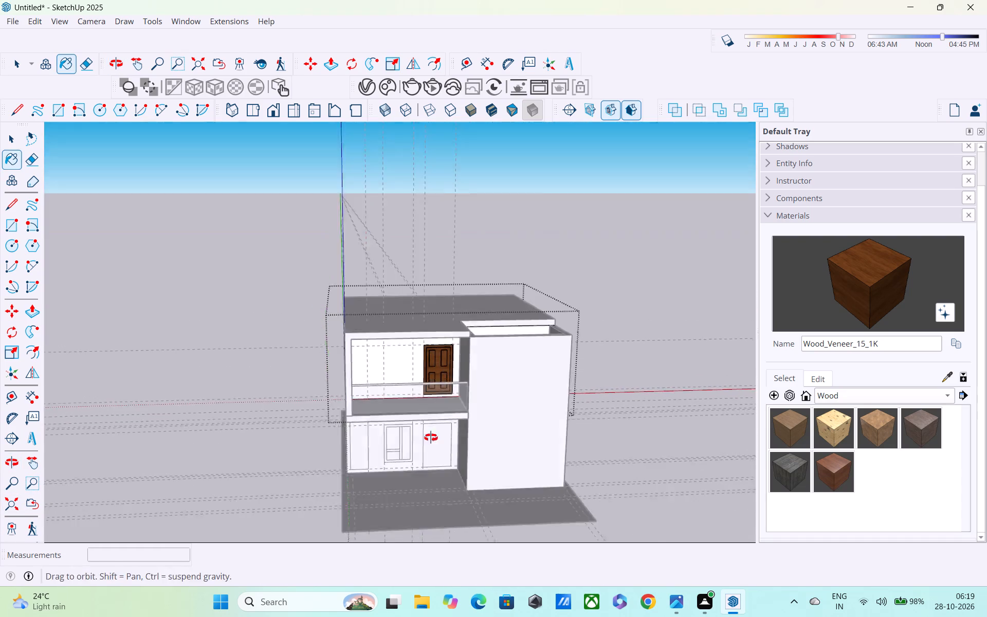
pyautogui.moveTo(431, 438); pyautogui.dragTo(401, 481, button='middle')
pyautogui.scroll(20, 458, 351)
pyautogui.moveTo(418, 432); pyautogui.dragTo(420, 457, button='middle')
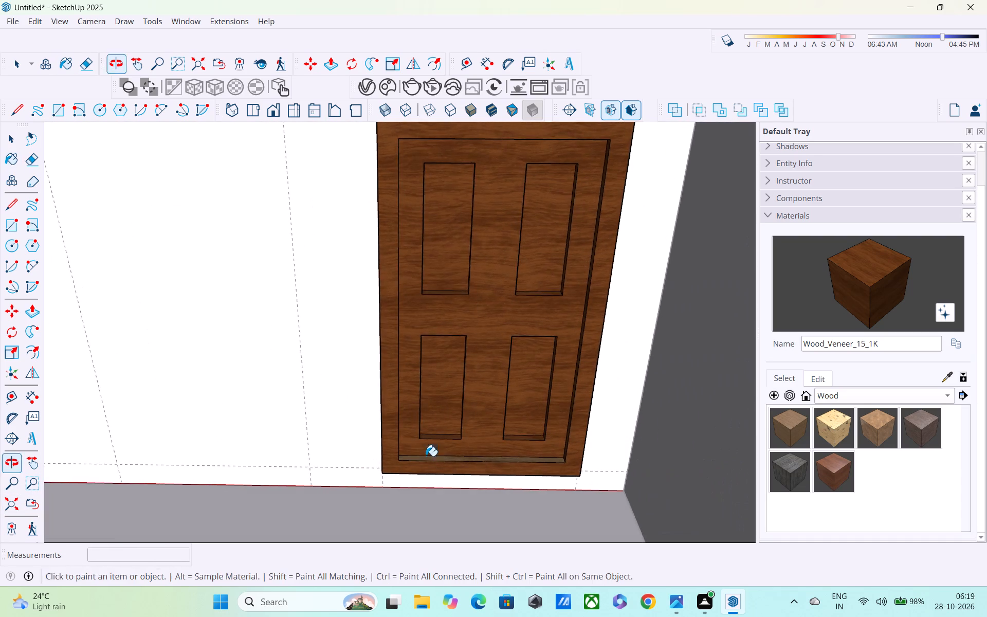
pyautogui.scroll(6, 435, 446)
pyautogui.click(429, 468)
# Finish painting and exit editing of the upper-storey wall group.
pyautogui.scroll(-7, 429, 469)
pyautogui.moveTo(437, 457); pyautogui.dragTo(438, 433, button='middle')
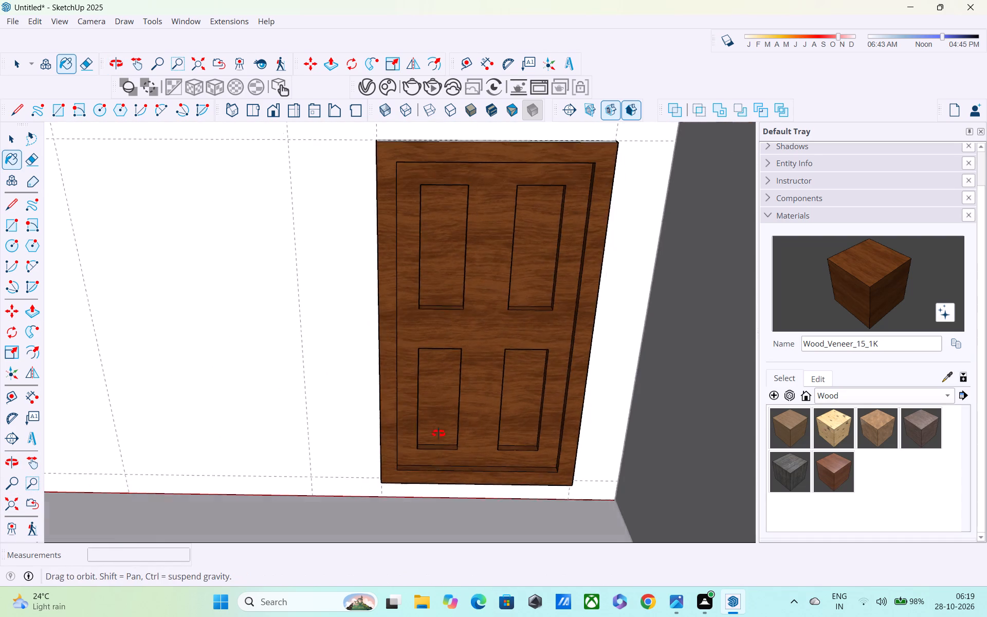
pyautogui.moveTo(438, 433); pyautogui.dragTo(464, 343, button='middle')
pyautogui.scroll(-14, 461, 329)
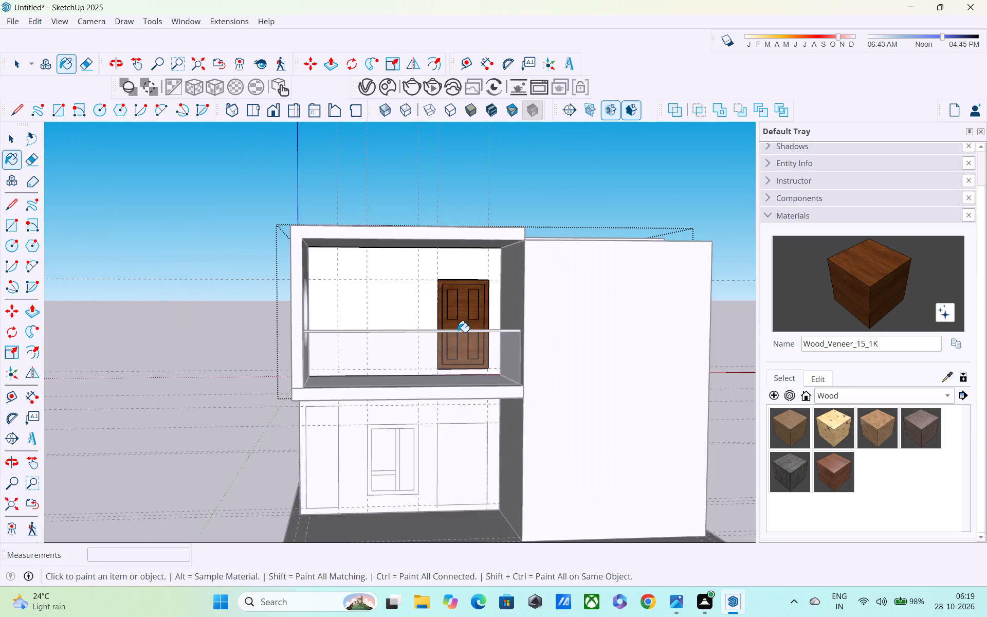
pyautogui.scroll(-5, 451, 353)
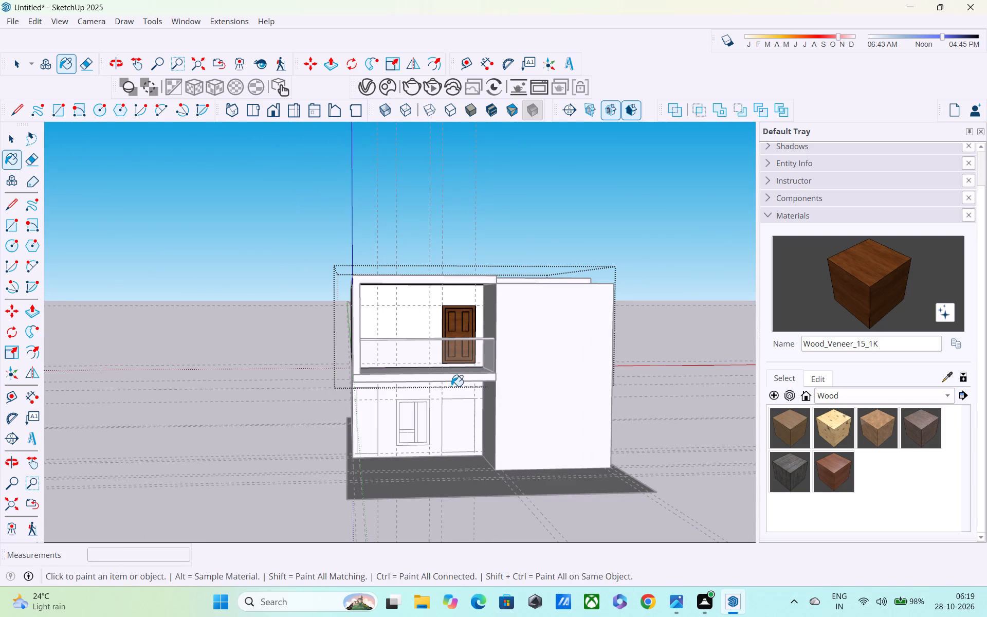
pyautogui.press('Escape')
pyautogui.press('space')
pyautogui.click(267, 323)
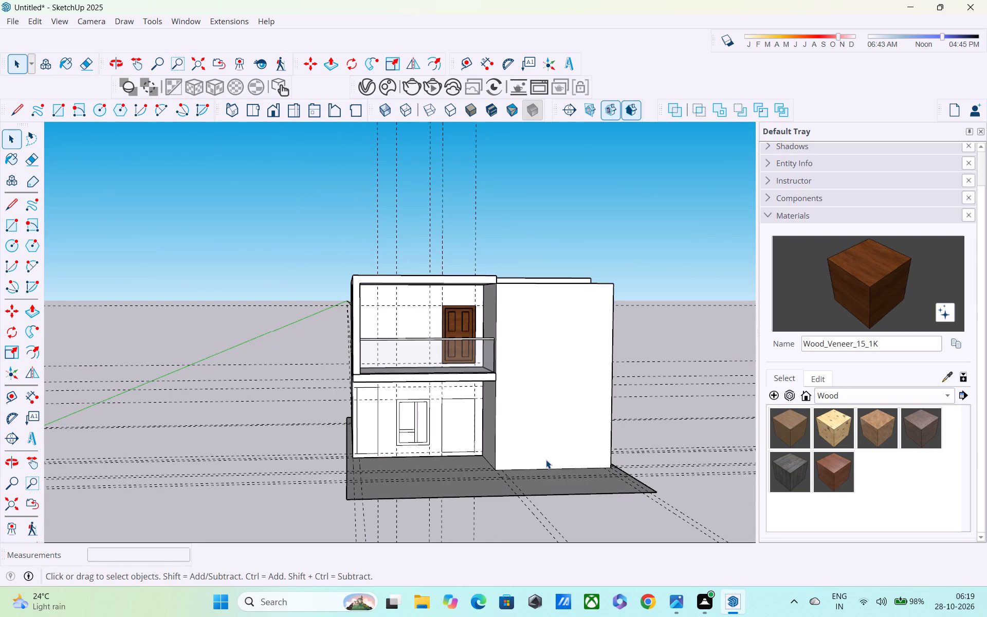
# Open the ground-floor wall group and offset the opening outline below the balcony door 4" inward.
pyautogui.press('f')
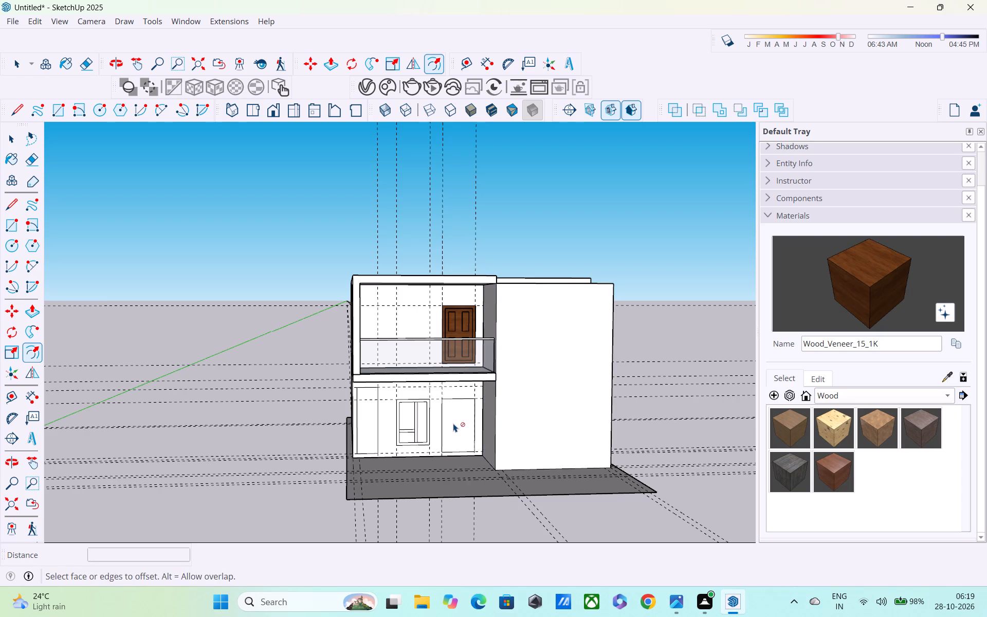
pyautogui.press('space')
pyautogui.doubleClick(453, 425)
pyautogui.press('f')
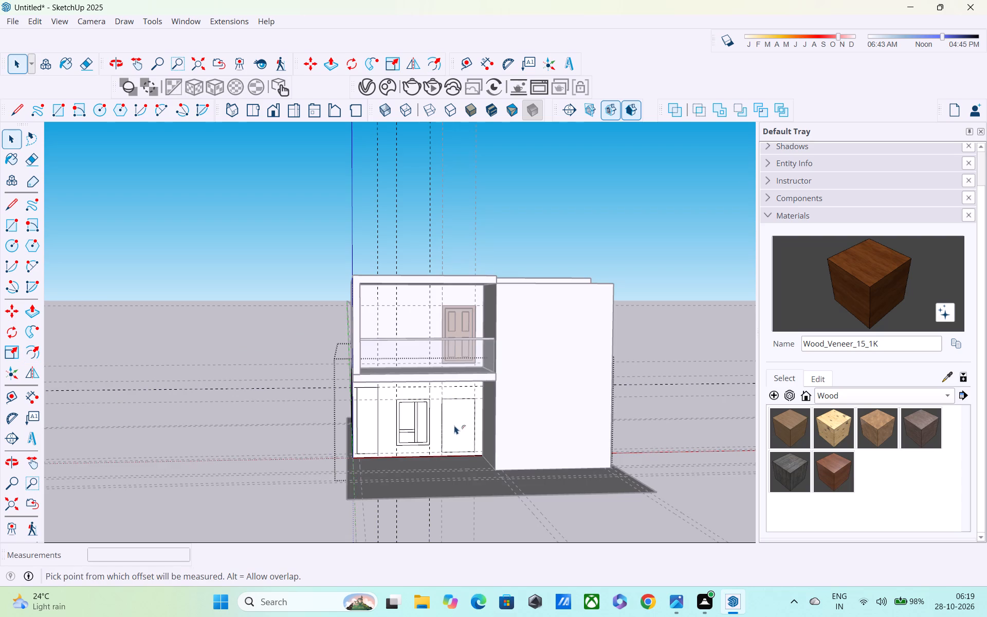
pyautogui.click(446, 433)
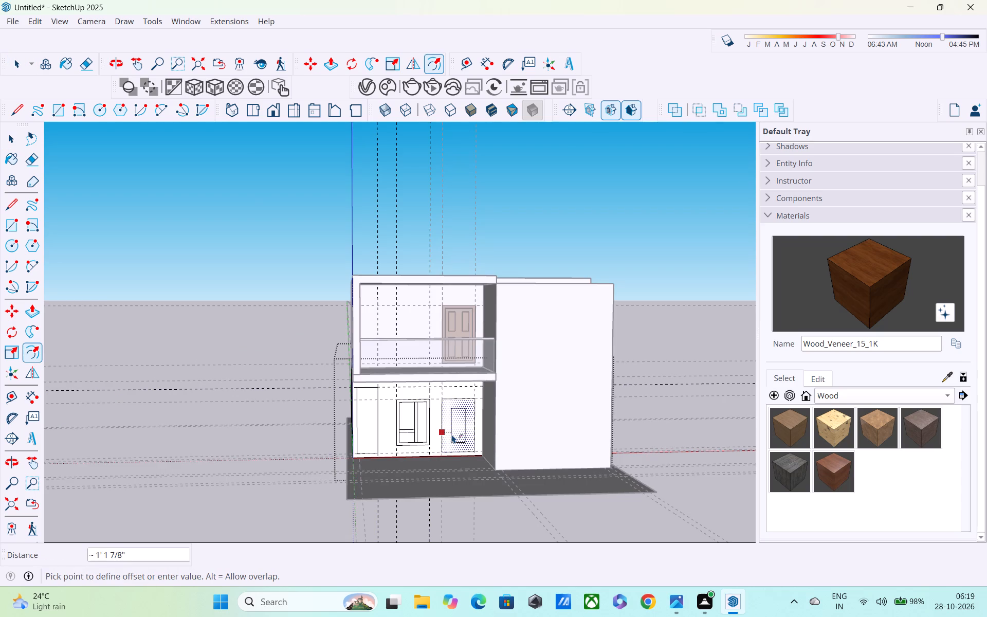
pyautogui.write('4"')
pyautogui.press('Return')
pyautogui.press('space')
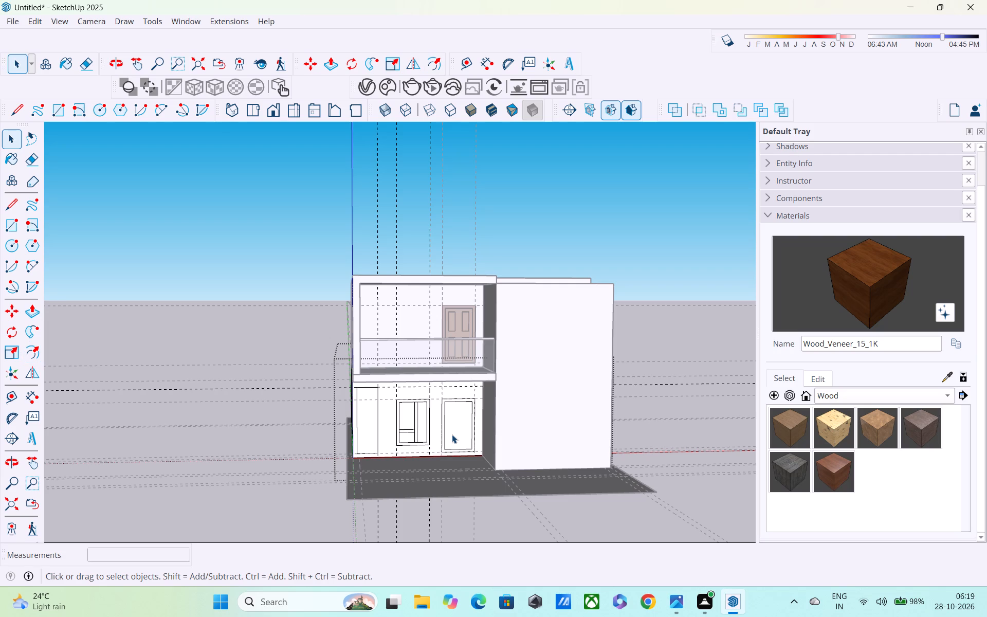
# Draw a 5' 10" vertical line between the inner outline's top and bottom midpoints, splitting the opening in two.
pyautogui.press('l')
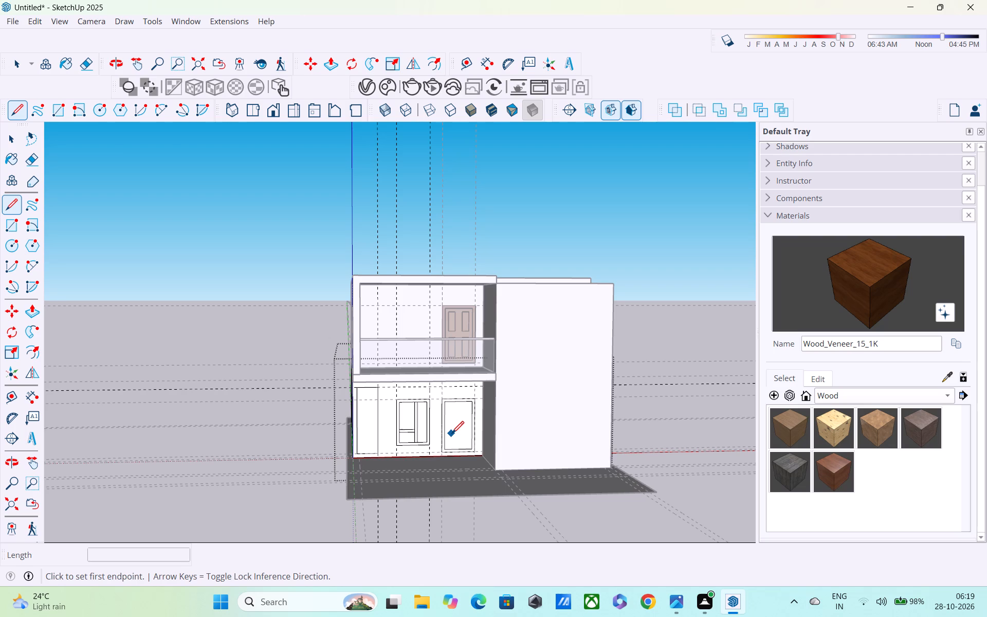
pyautogui.scroll(3, 463, 412)
pyautogui.moveTo(462, 418); pyautogui.dragTo(461, 419, button='middle')
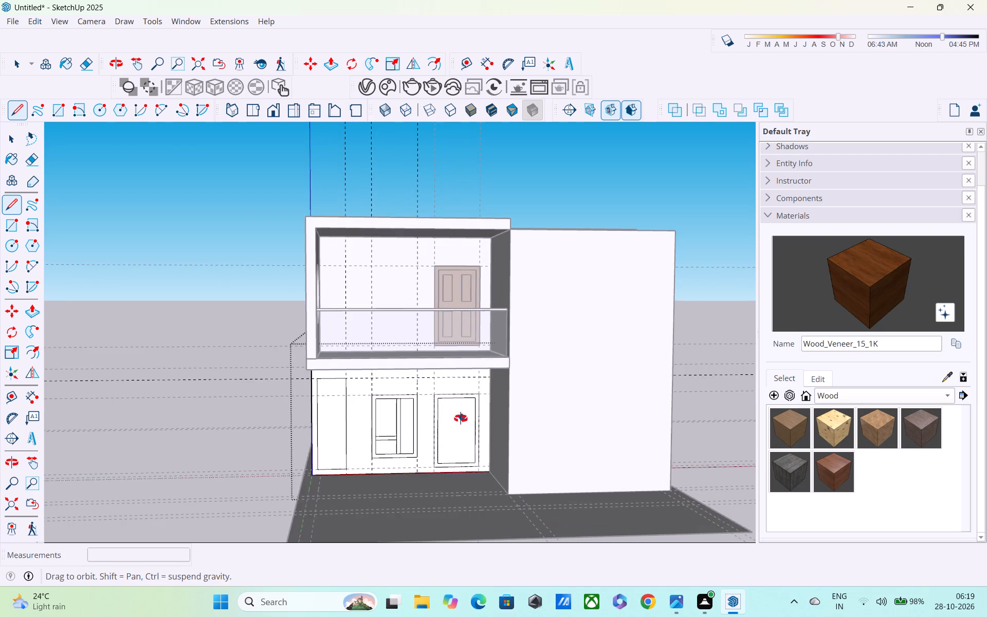
pyautogui.moveTo(461, 419); pyautogui.dragTo(428, 362, button='middle')
pyautogui.scroll(5, 507, 409)
pyautogui.scroll(4, 455, 396)
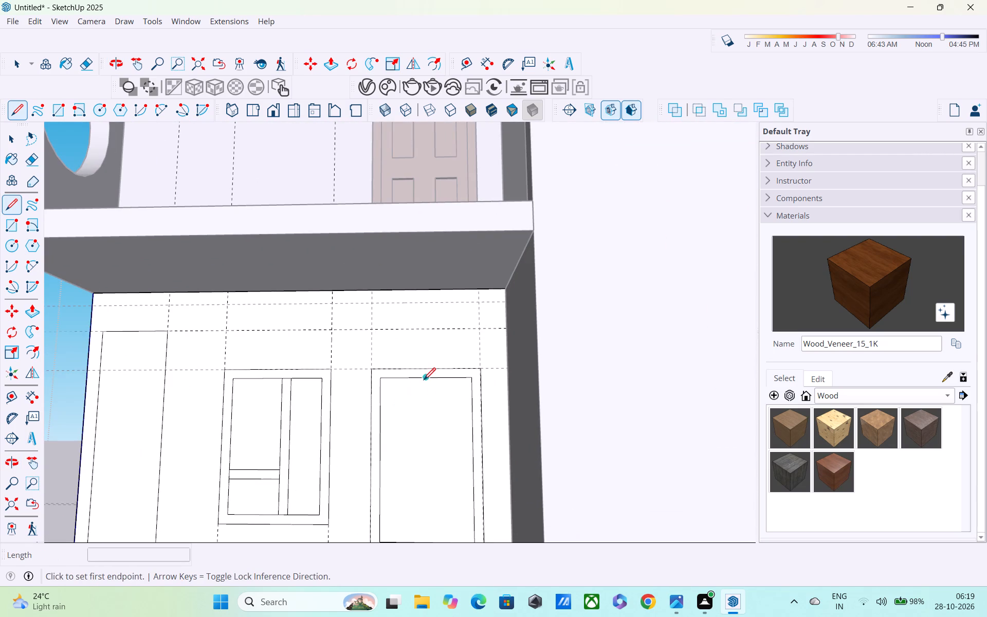
pyautogui.click(424, 381)
pyautogui.keyDown('shift'); pyautogui.moveTo(426, 531); pyautogui.dragTo(440, 337, button='middle'); pyautogui.keyUp('shift')
pyautogui.moveTo(440, 333); pyautogui.dragTo(441, 475, button='middle')
pyautogui.scroll(5, 447, 306)
pyautogui.click(433, 319)
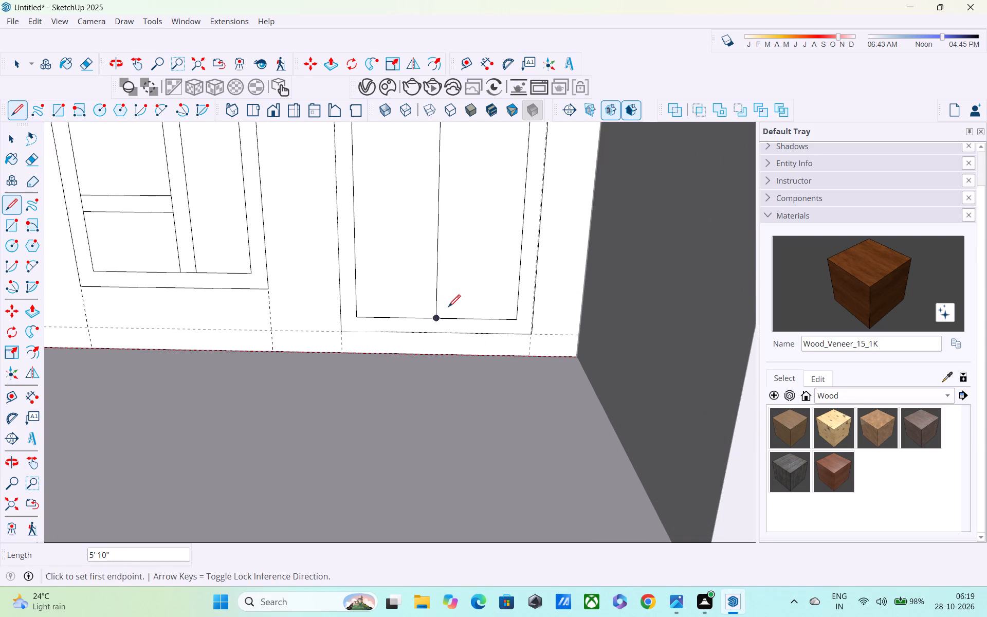
pyautogui.scroll(-4, 449, 307)
pyautogui.press('Escape')
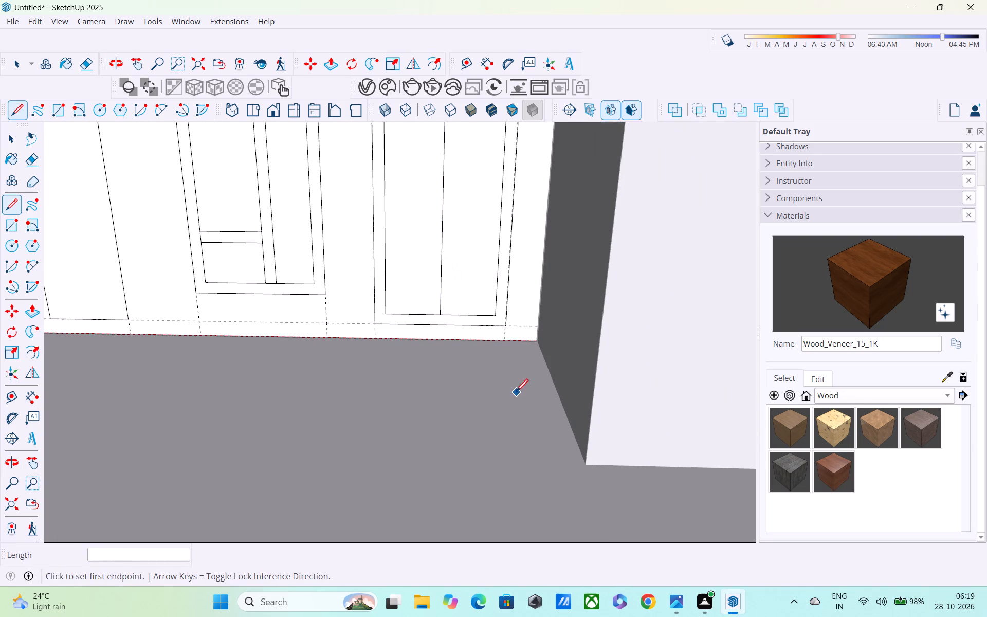
# Examine the ground-floor wall's opening layout from the front, together with the balcony above.
pyautogui.keyDown('shift'); pyautogui.moveTo(517, 386); pyautogui.dragTo(526, 476, button='middle'); pyautogui.keyUp('shift')
pyautogui.moveTo(460, 308); pyautogui.dragTo(462, 209, button='middle')
pyautogui.scroll(1, 466, 206)
pyautogui.press('space')
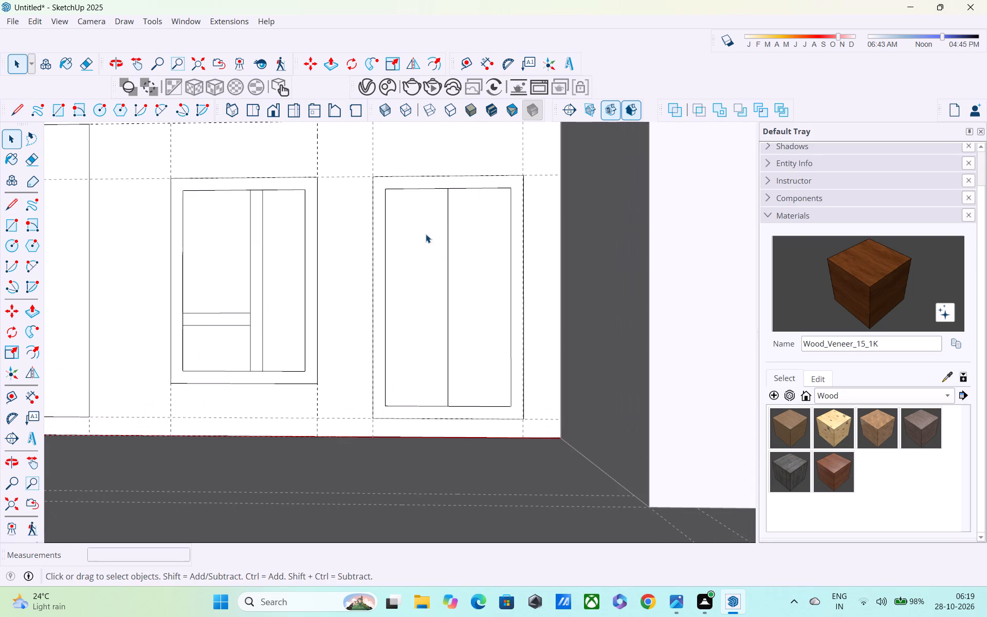
pyautogui.scroll(-4, 412, 196)
pyautogui.scroll(-4, 342, 8)
pyautogui.scroll(-2, 395, 0)
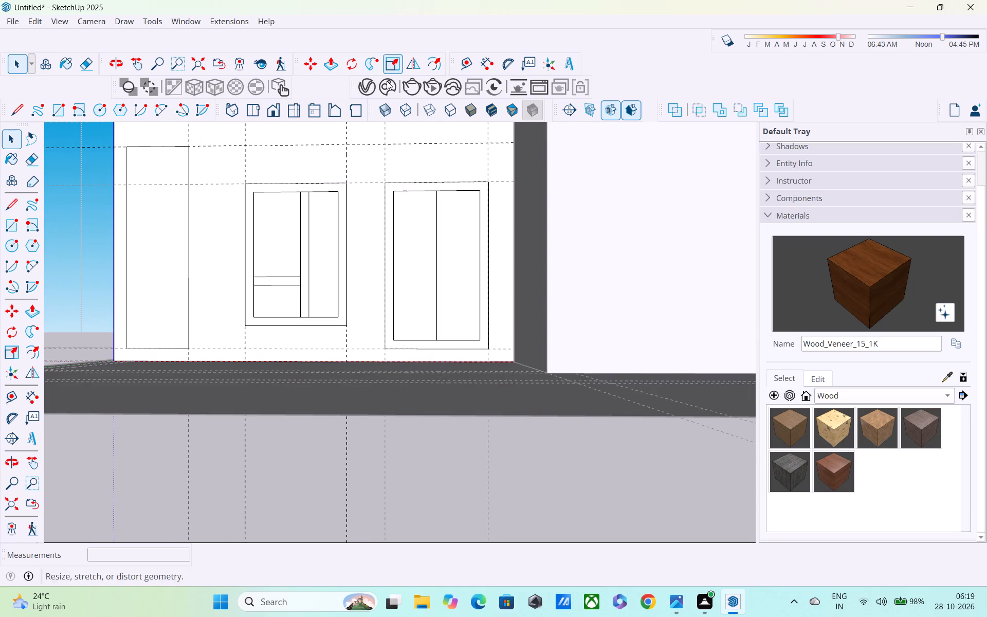
pyautogui.keyDown('shift'); pyautogui.moveTo(381, 187); pyautogui.dragTo(403, 408, button='middle'); pyautogui.keyUp('shift')
pyautogui.scroll(-1, 344, 213)
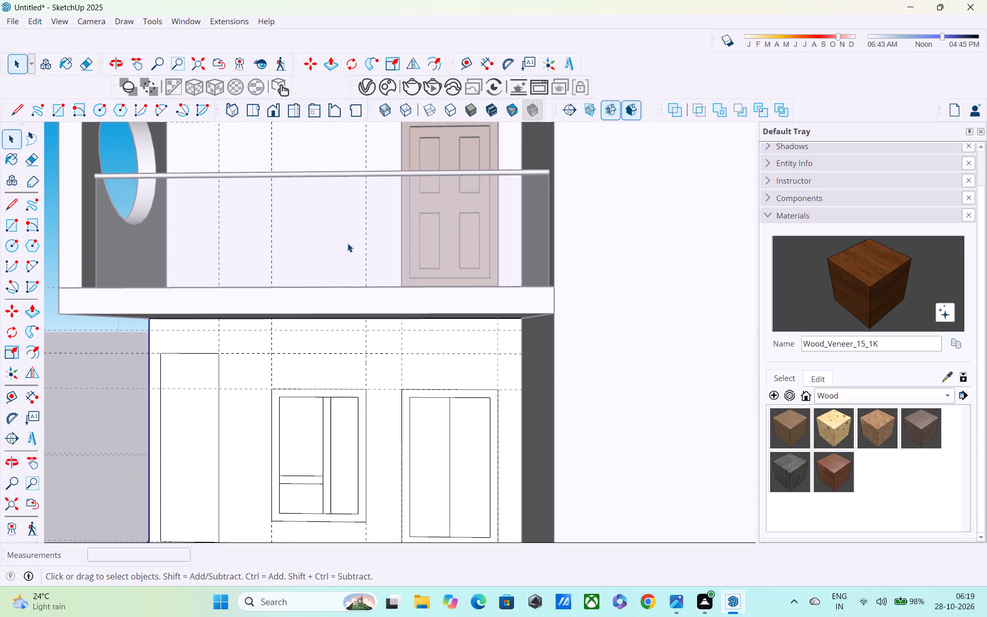
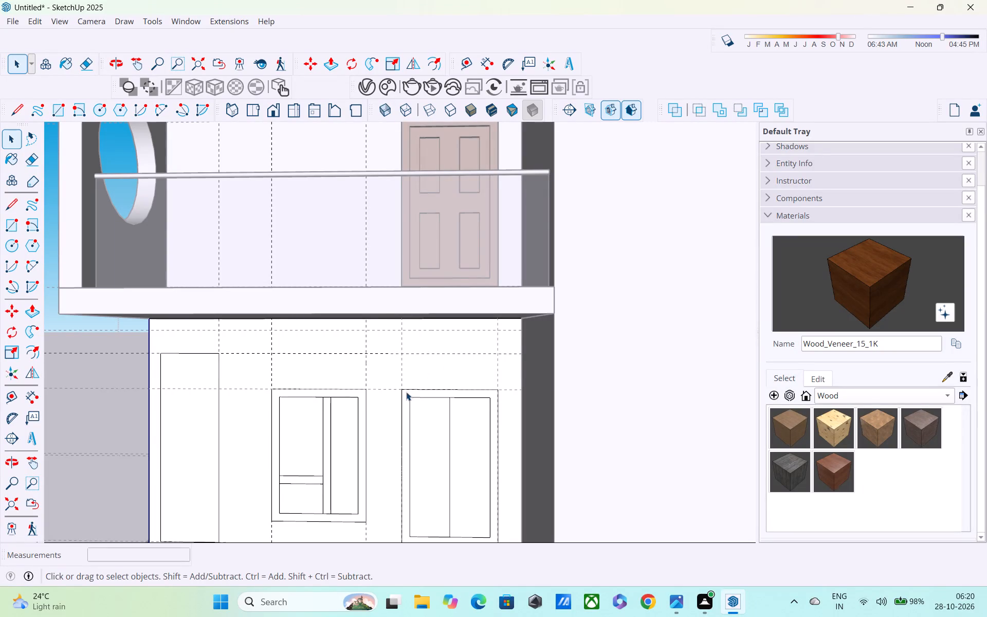
# Pull the borders of the two-panel opening below the balcony door and of the middle window out 3" as raised frames.
pyautogui.press('p')
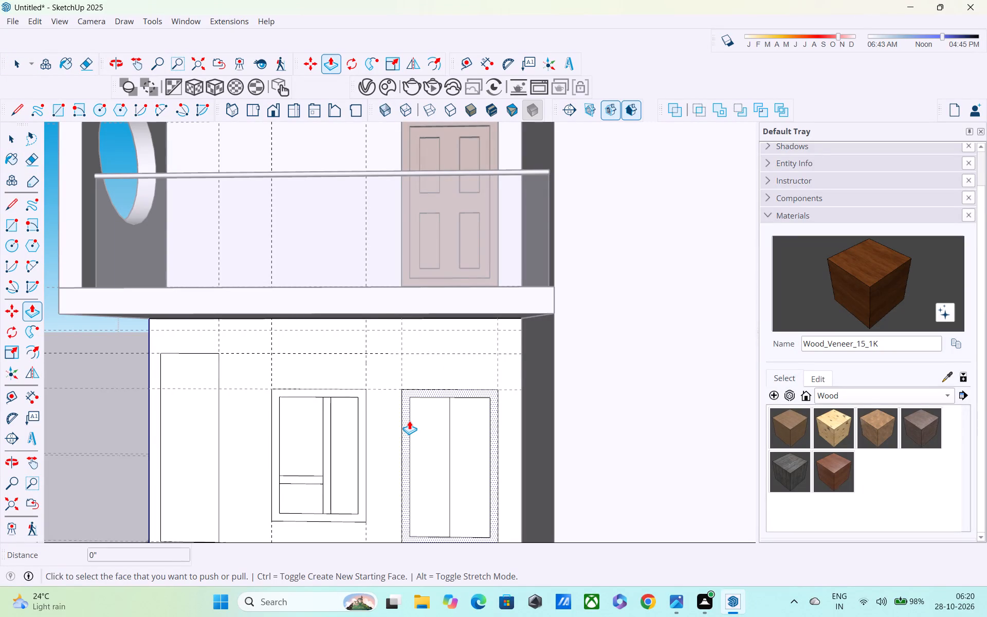
pyautogui.click(409, 421)
pyautogui.write('3"')
pyautogui.press('Return')
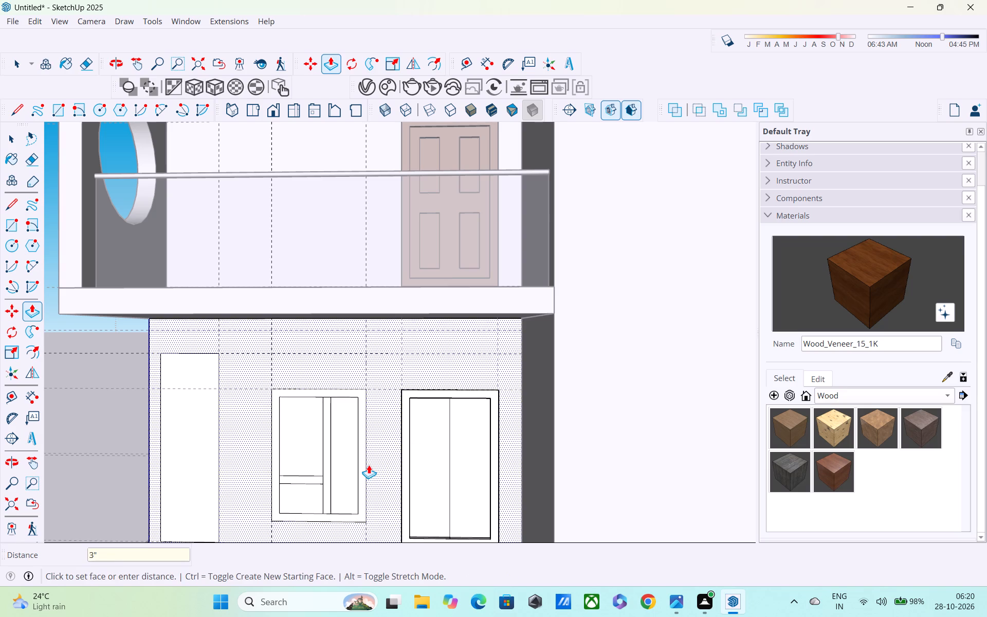
pyautogui.click(360, 476)
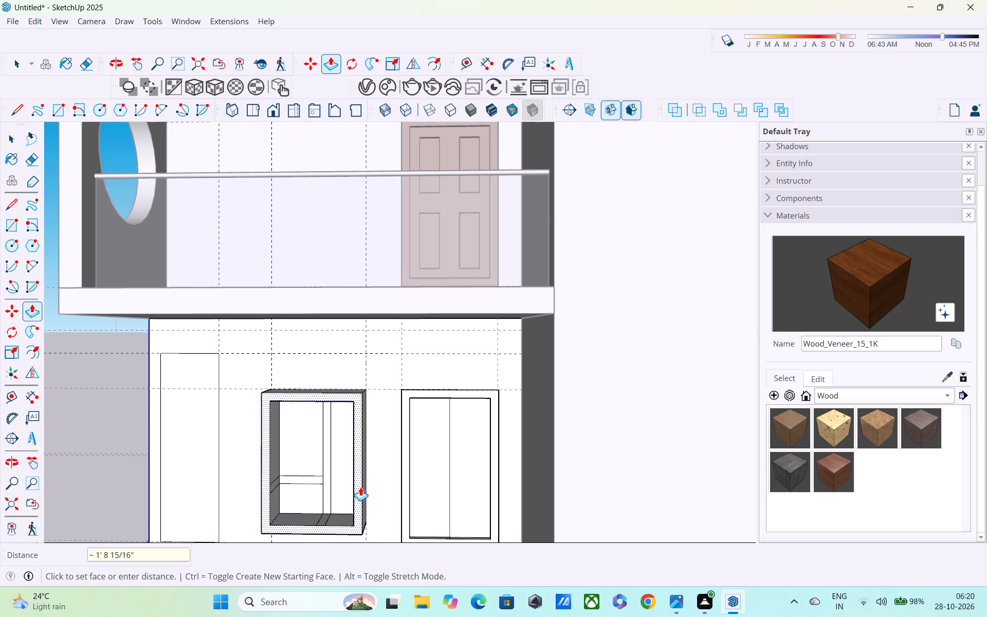
pyautogui.write('3"')
pyautogui.press('Return')
# Erase the edge separating the middle window's vertical and horizontal bars, and pull the merged bars out 3" flush with its frame.
pyautogui.scroll(3, 332, 477)
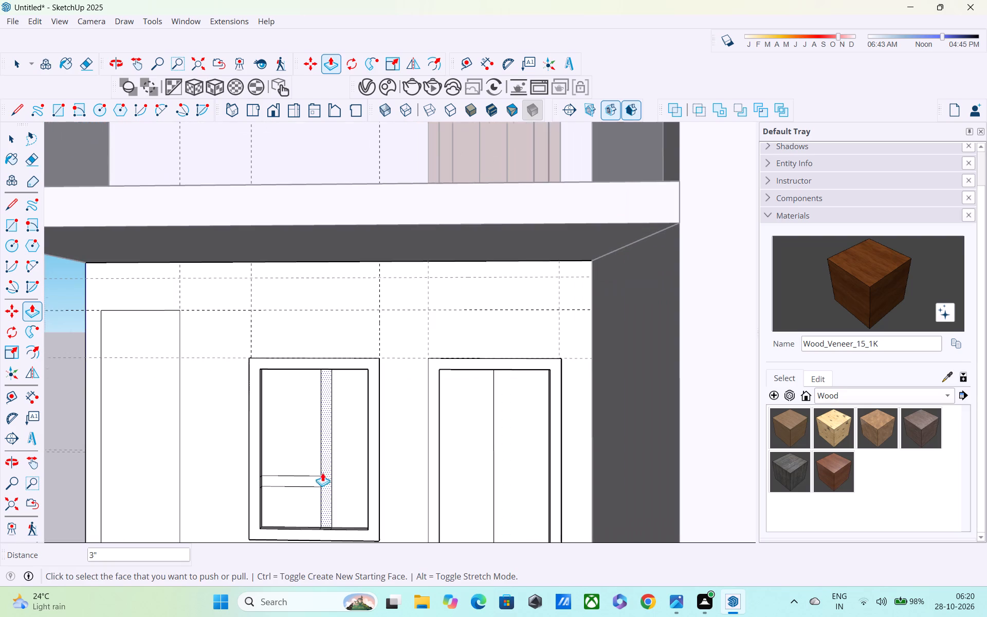
pyautogui.press('e')
pyautogui.scroll(4, 322, 489)
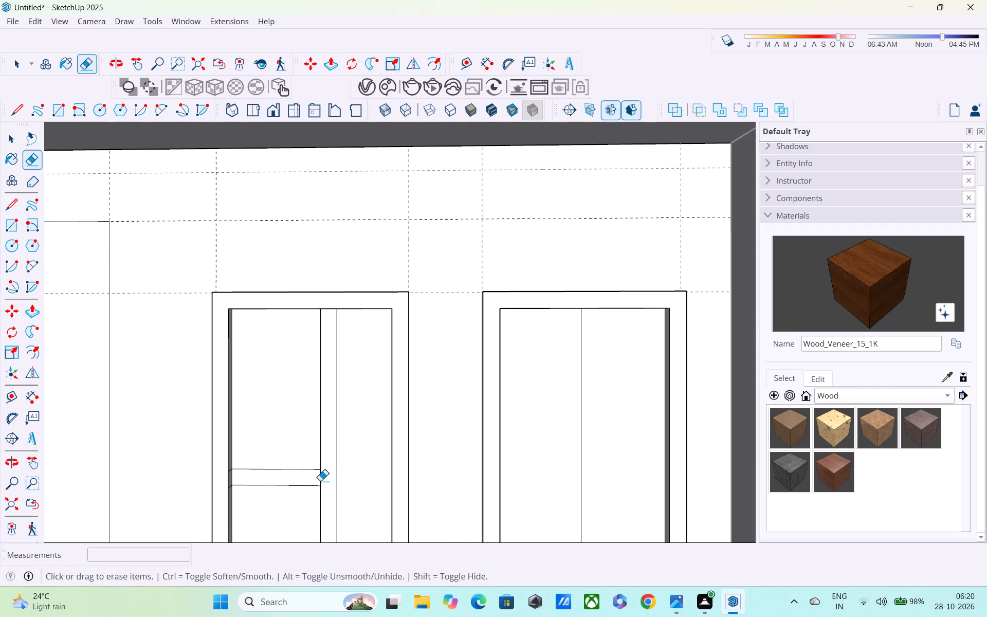
pyautogui.click(320, 481)
pyautogui.press('p')
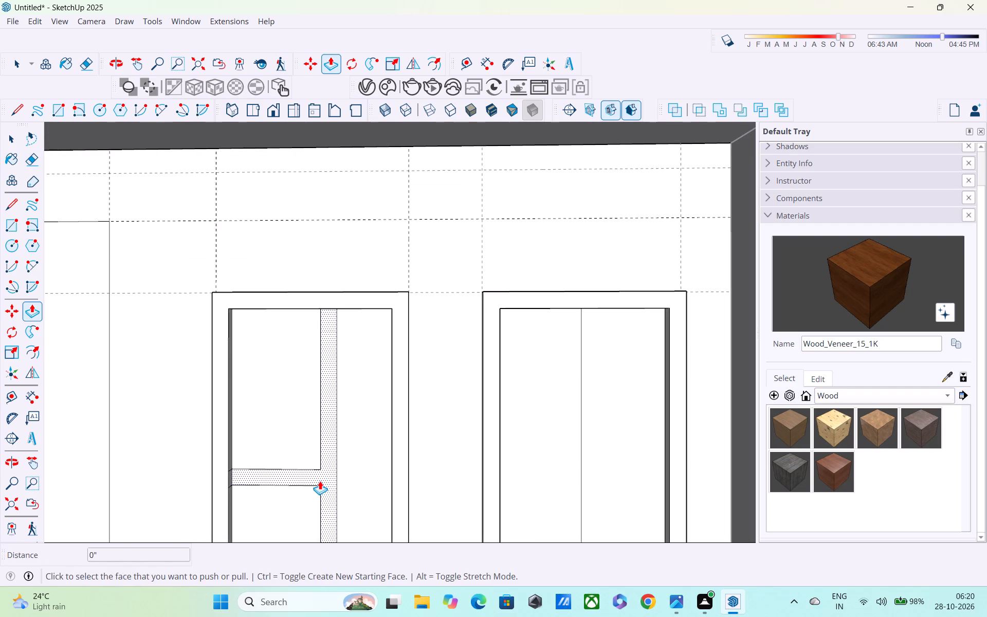
pyautogui.click(320, 481)
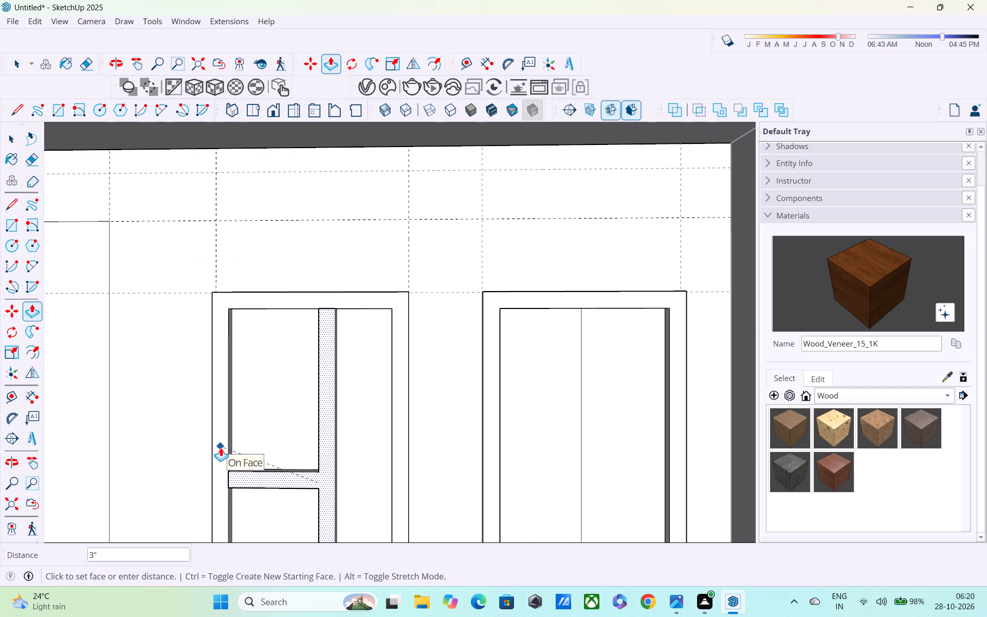
pyautogui.click(220, 447)
# Offset the outline of the tall narrow ground-floor opening 4" inward.
pyautogui.scroll(-4, 332, 460)
pyautogui.moveTo(357, 463); pyautogui.dragTo(372, 364, button='middle')
pyautogui.scroll(-4, 372, 364)
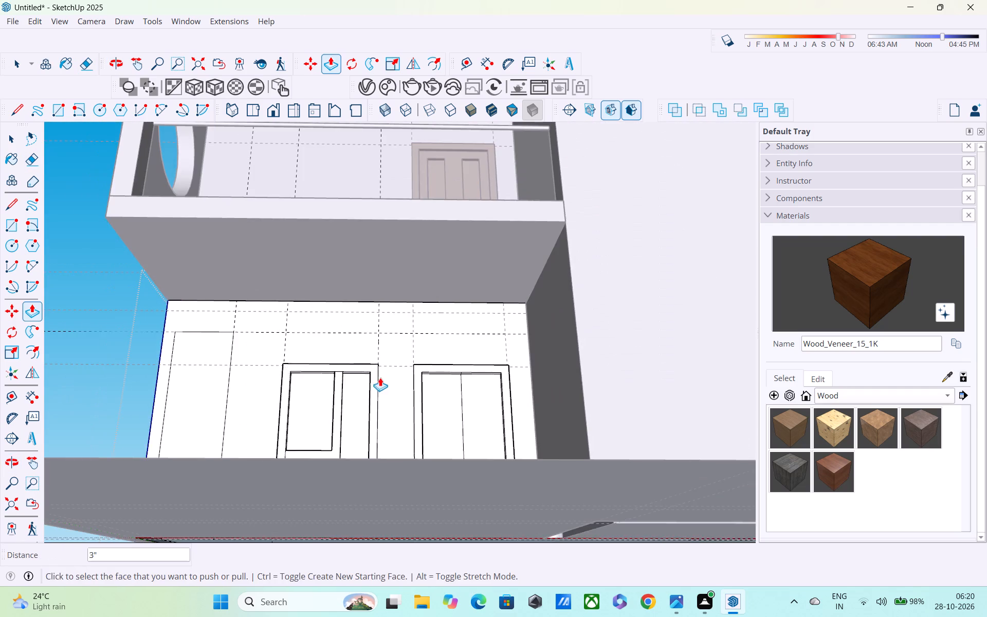
pyautogui.keyDown('shift'); pyautogui.moveTo(380, 378); pyautogui.dragTo(368, 245, button='middle'); pyautogui.keyUp('shift')
pyautogui.moveTo(382, 240); pyautogui.dragTo(384, 480, button='middle')
pyautogui.scroll(-1, 384, 480)
pyautogui.scroll(1, 291, 396)
pyautogui.moveTo(291, 396); pyautogui.dragTo(303, 405, button='middle')
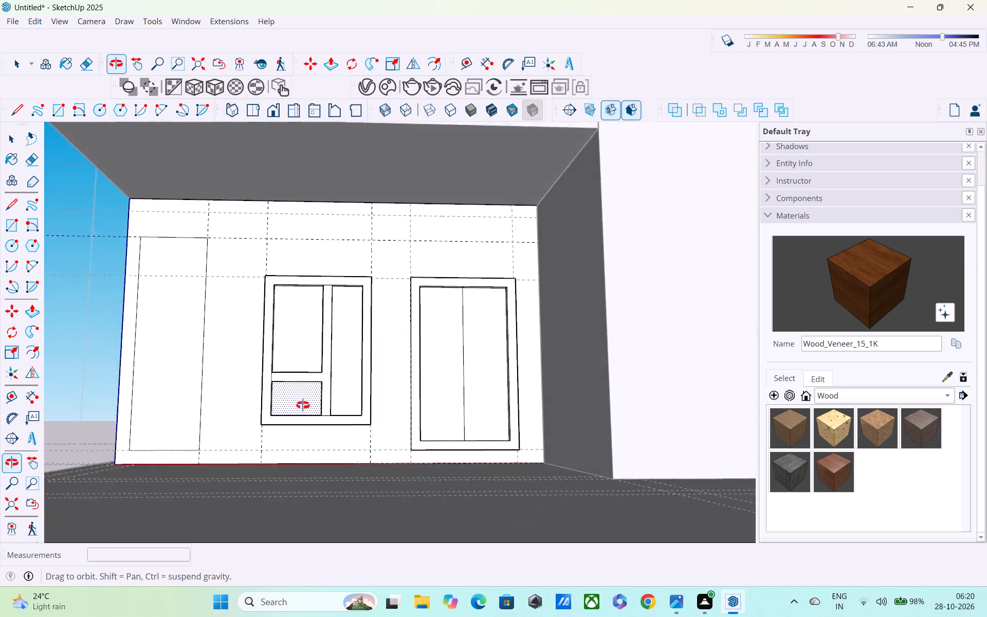
pyautogui.moveTo(303, 405); pyautogui.dragTo(377, 432, button='middle')
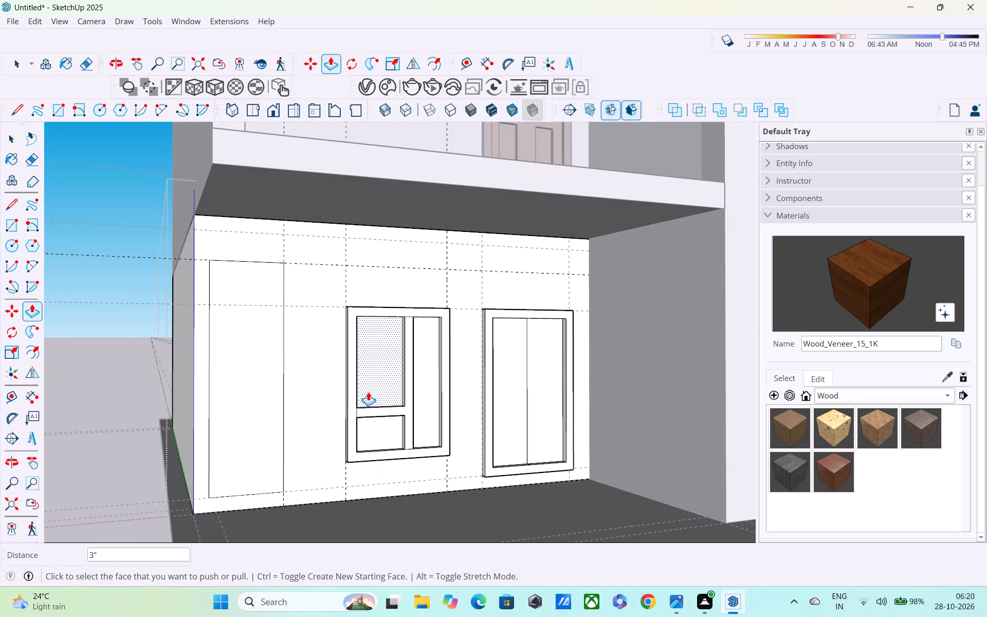
pyautogui.press('f')
pyautogui.click(279, 384)
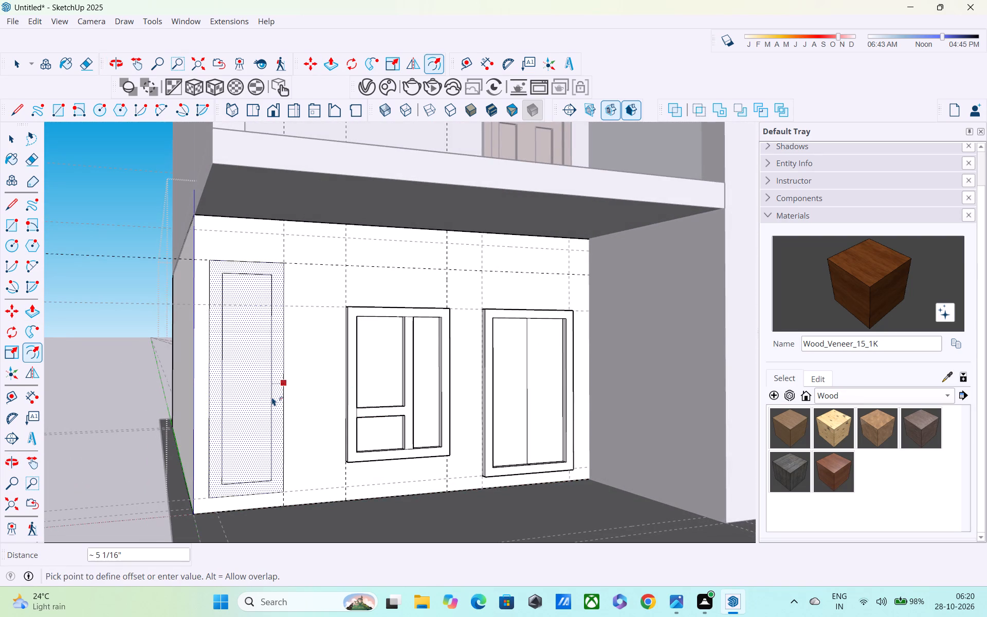
pyautogui.write('4"')
pyautogui.press('Return')
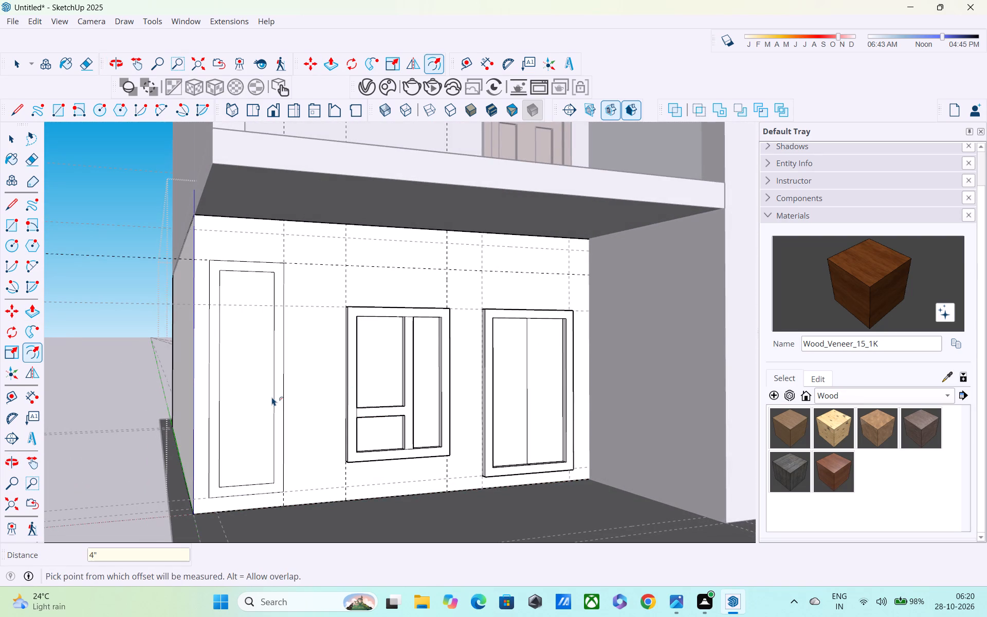
# Pull the tall opening's border out 3", aligned with the middle window's frame.
pyautogui.press('p')
pyautogui.click(280, 416)
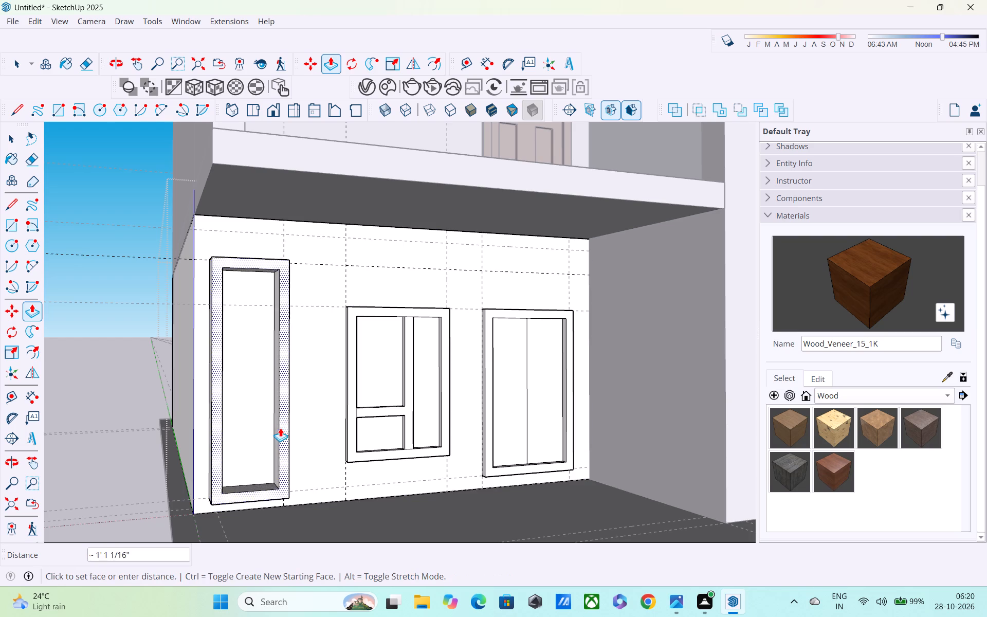
pyautogui.click(346, 399)
# Draw a 7' 4" vertical line between the top and bottom midpoints of the tall opening's inner panel.
pyautogui.scroll(-1, 350, 411)
pyautogui.moveTo(350, 411); pyautogui.dragTo(269, 447, button='middle')
pyautogui.scroll(1, 269, 447)
pyautogui.scroll(-1, 268, 445)
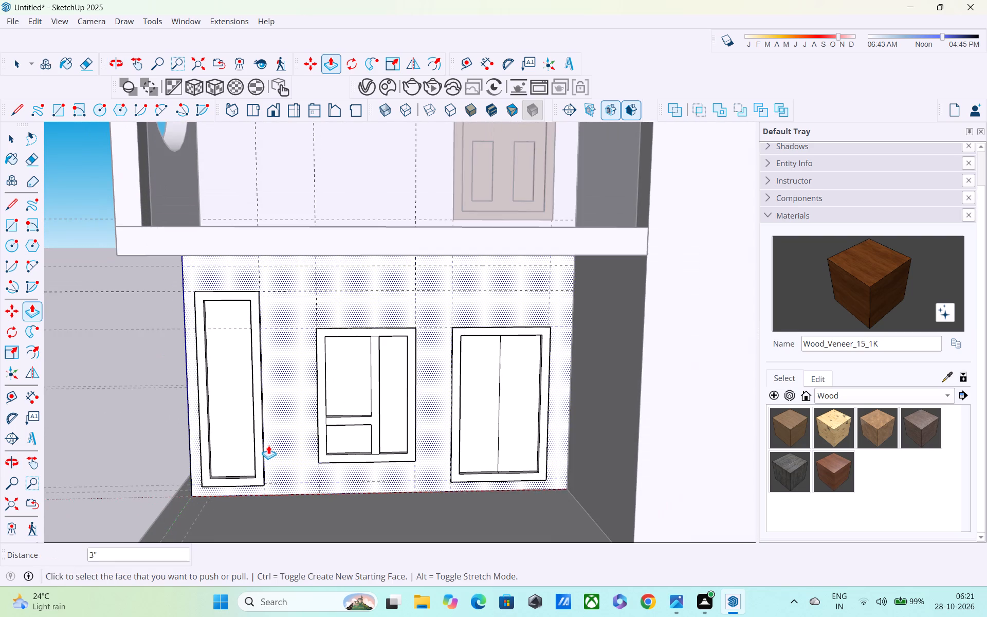
pyautogui.moveTo(269, 404); pyautogui.dragTo(273, 345, button='middle')
pyautogui.press('space')
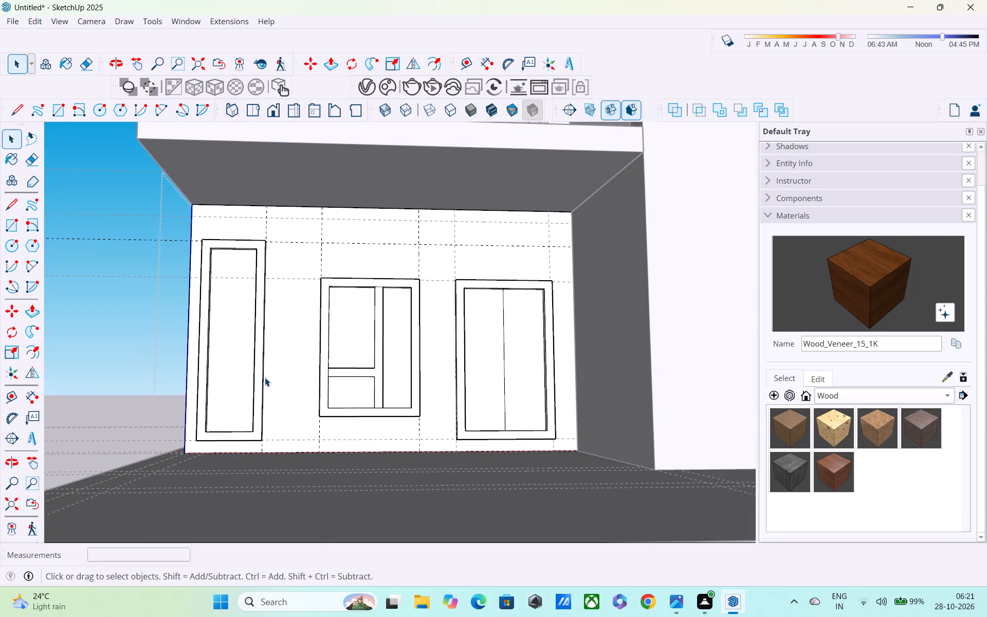
pyautogui.press('l')
pyautogui.scroll(3, 258, 365)
pyautogui.scroll(2, 245, 231)
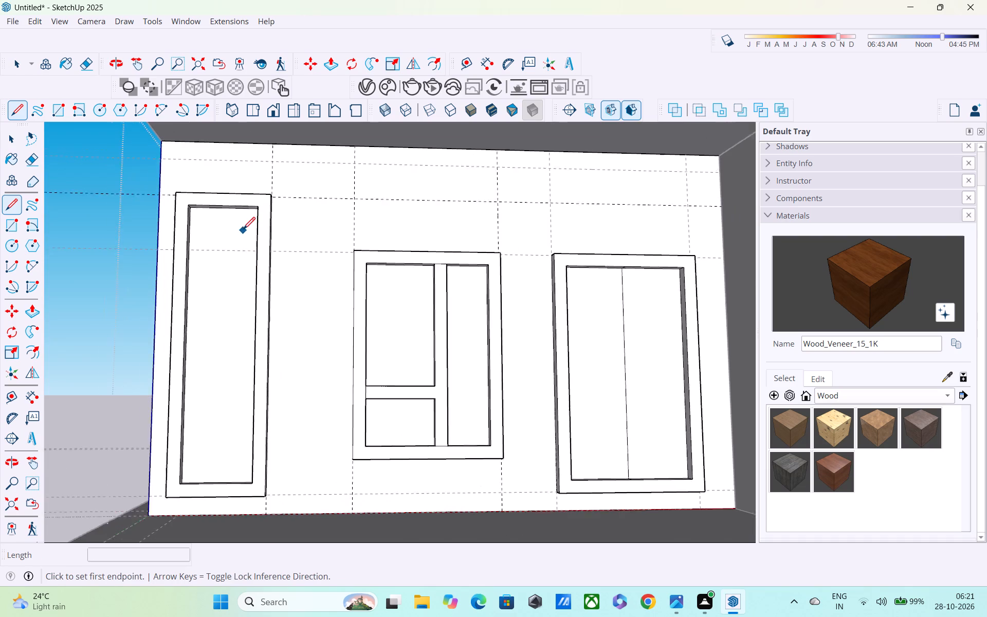
pyautogui.scroll(1, 243, 230)
pyautogui.moveTo(241, 222); pyautogui.dragTo(249, 156, button='middle')
pyautogui.scroll(3, 247, 186)
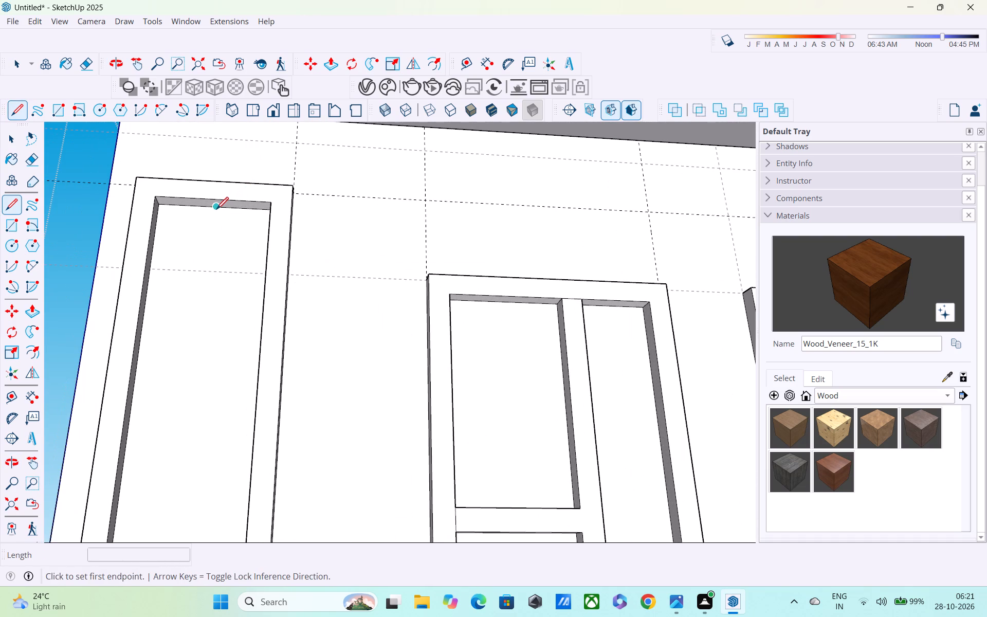
pyautogui.click(213, 209)
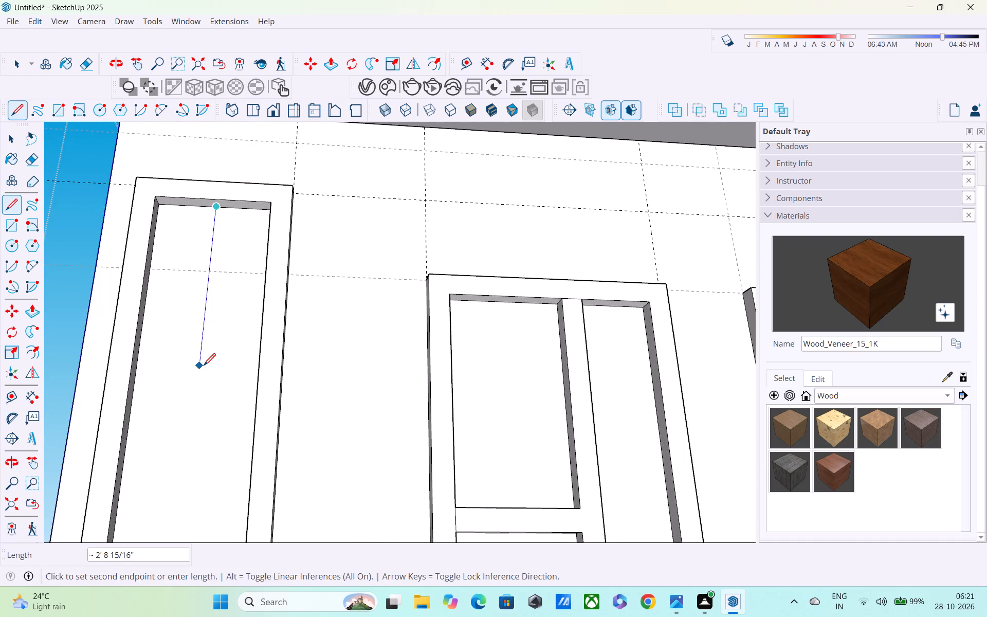
pyautogui.keyDown('shift'); pyautogui.moveTo(204, 367); pyautogui.dragTo(260, 155, button='middle'); pyautogui.keyUp('shift')
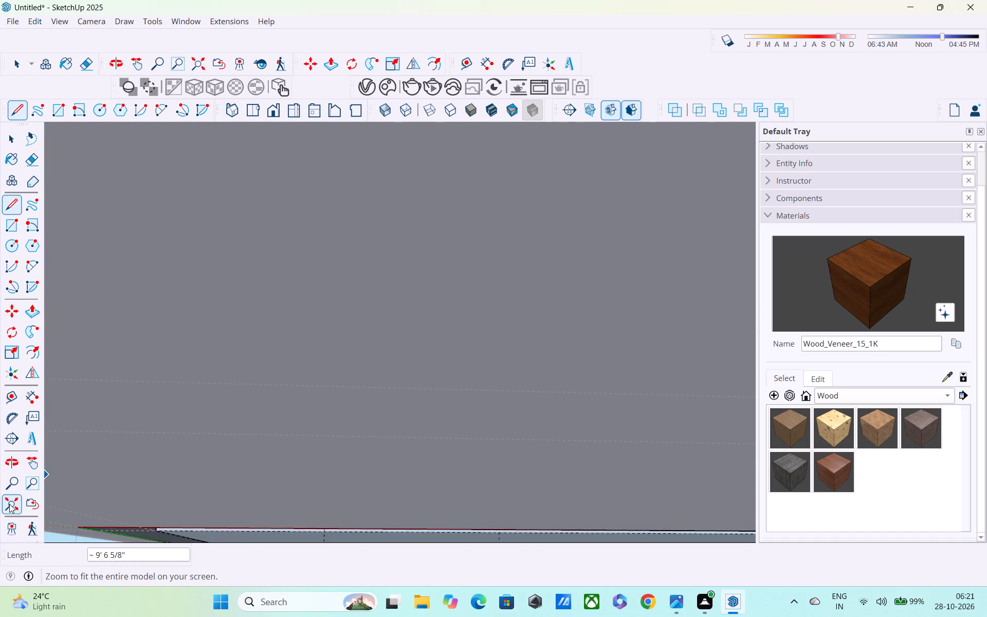
pyautogui.click(9, 504)
pyautogui.moveTo(479, 371); pyautogui.dragTo(266, 509, button='middle')
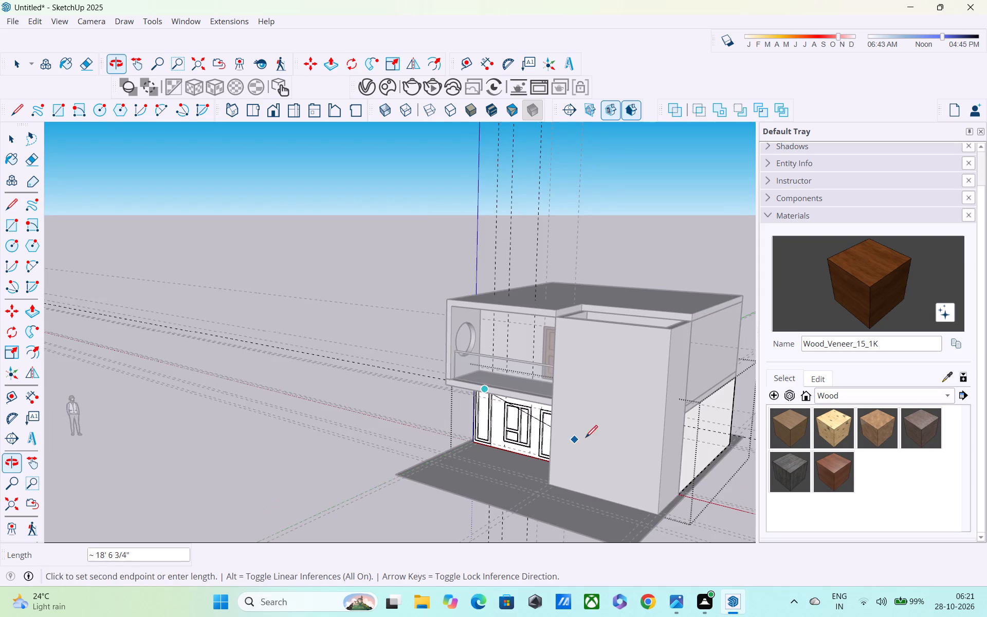
pyautogui.scroll(4, 586, 437)
pyautogui.scroll(19, 439, 437)
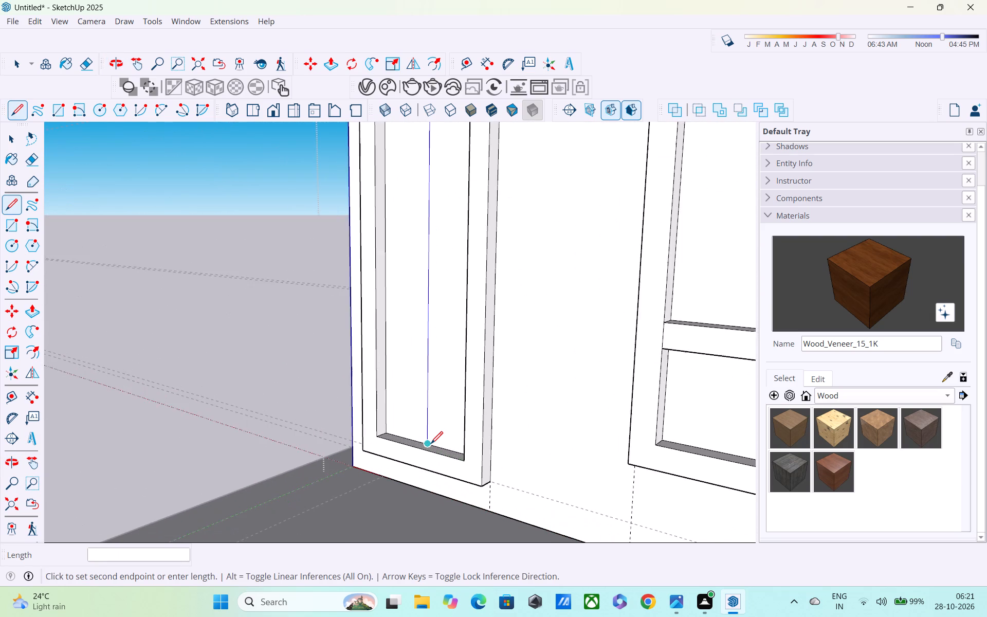
pyautogui.click(427, 445)
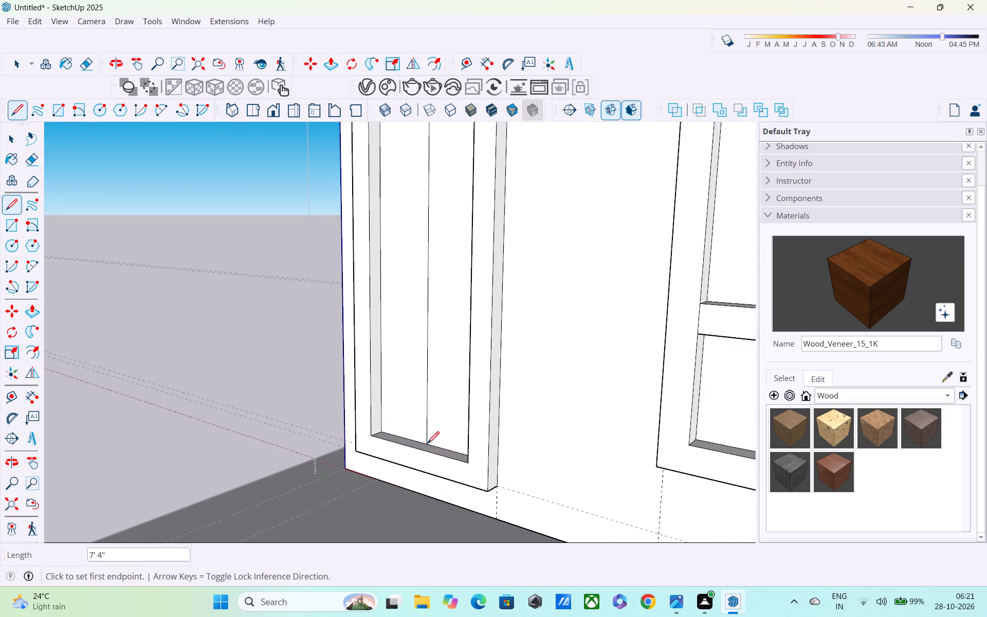
# Copy the inner panel's two bottom edge segments 7' 4" up to its top edge, dividing the distance into 4 equal spaces.
pyautogui.press('space')
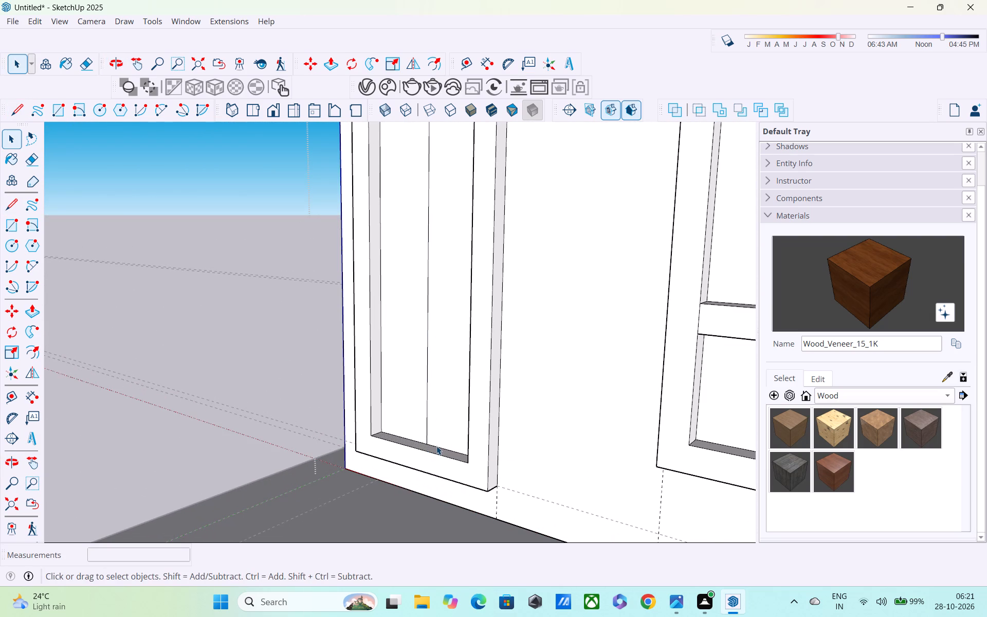
pyautogui.click(436, 446)
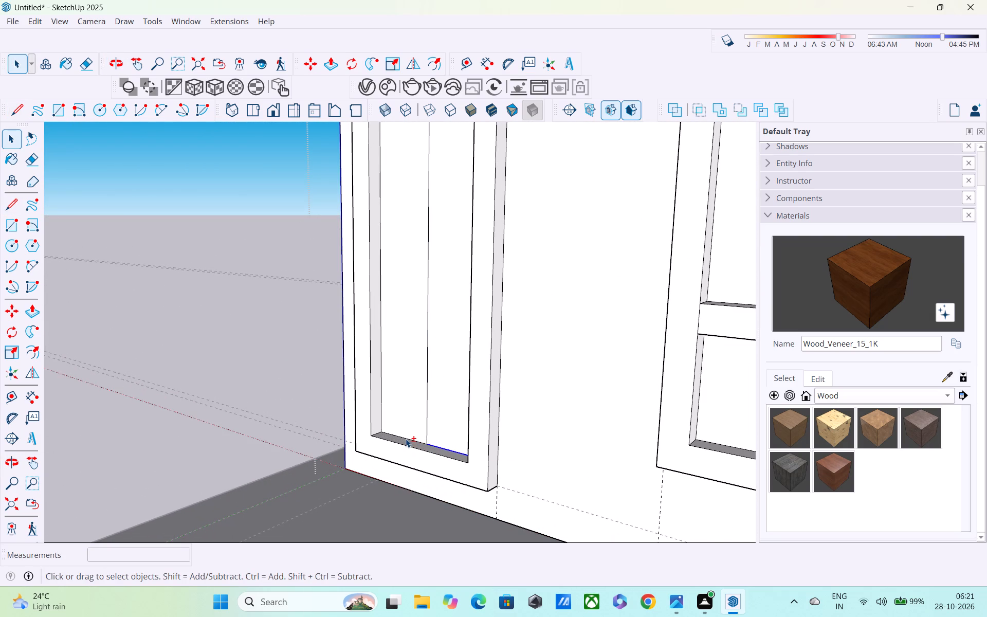
pyautogui.keyDown('shift'); pyautogui.click(406, 439); pyautogui.keyUp('shift')
pyautogui.press('m')
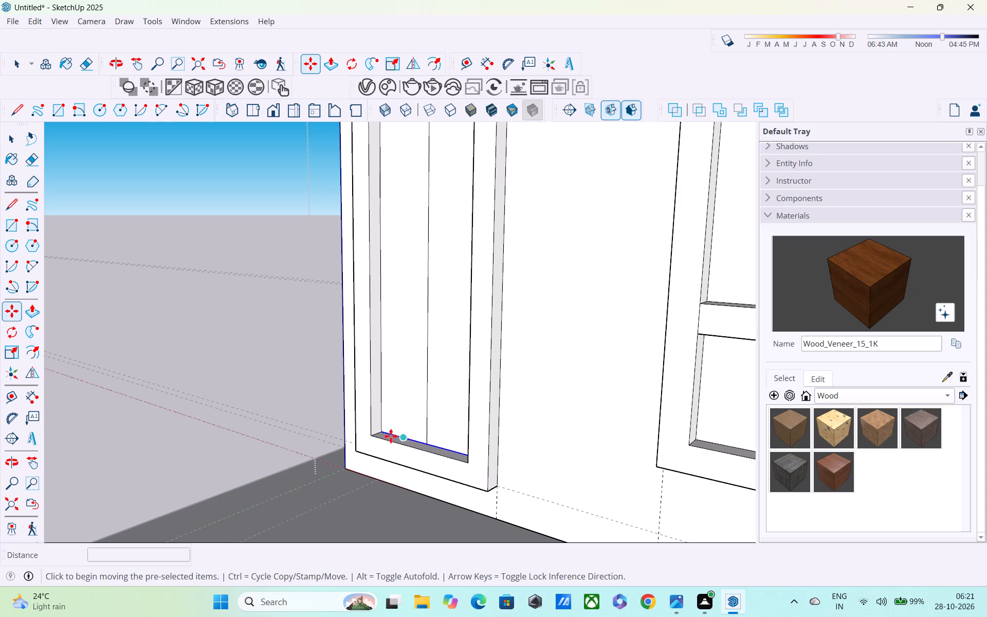
pyautogui.click(381, 432)
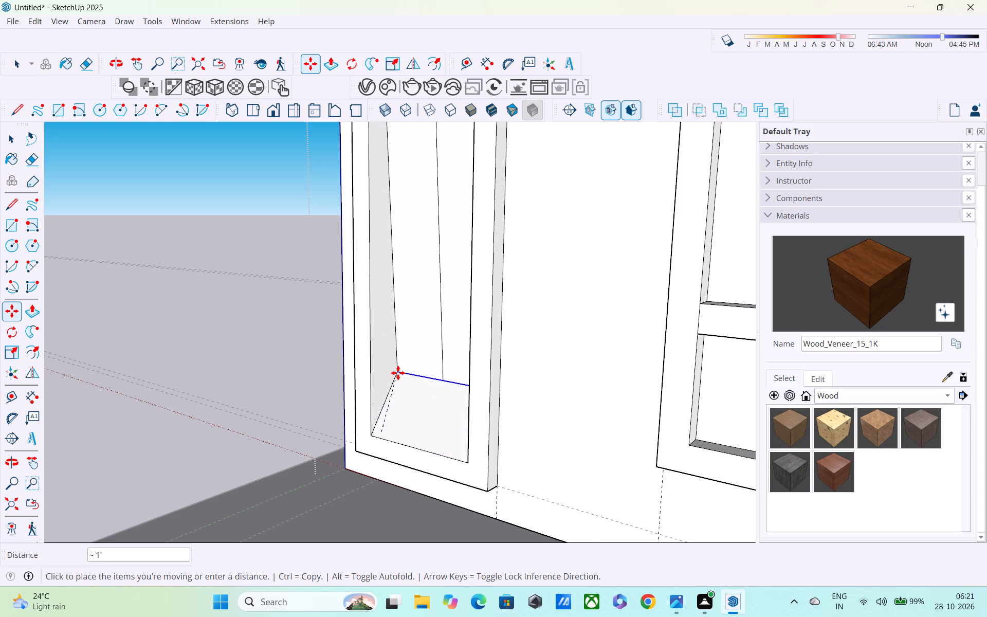
pyautogui.keyDown('shift'); pyautogui.moveTo(394, 338); pyautogui.dragTo(403, 571, button='middle'); pyautogui.keyUp('shift')
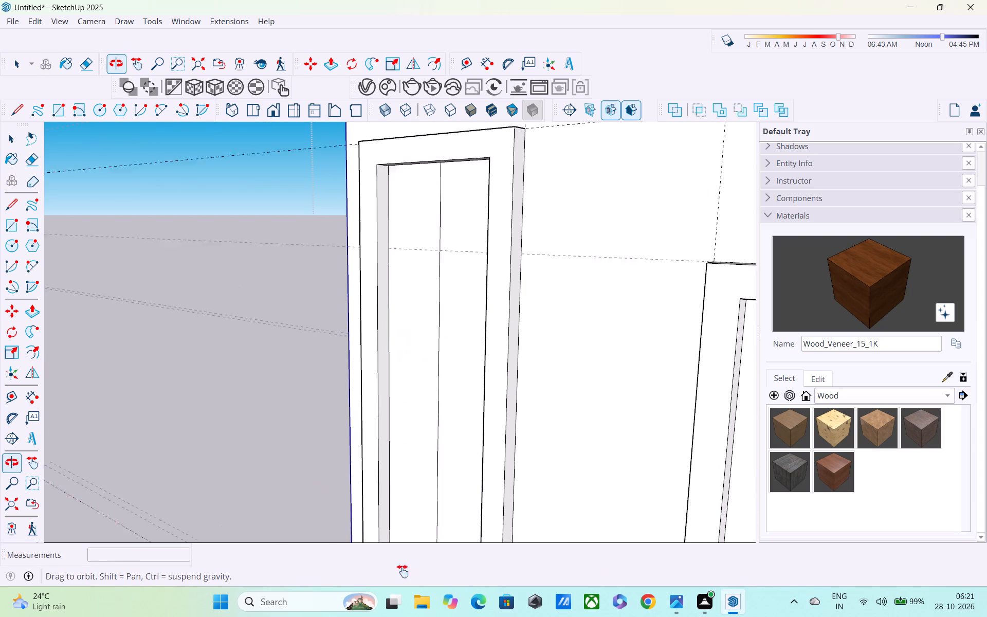
pyautogui.keyDown('shift'); pyautogui.moveTo(403, 571); pyautogui.dragTo(403, 579, button='middle'); pyautogui.keyUp('shift')
pyautogui.moveTo(404, 225); pyautogui.dragTo(404, 148, button='middle')
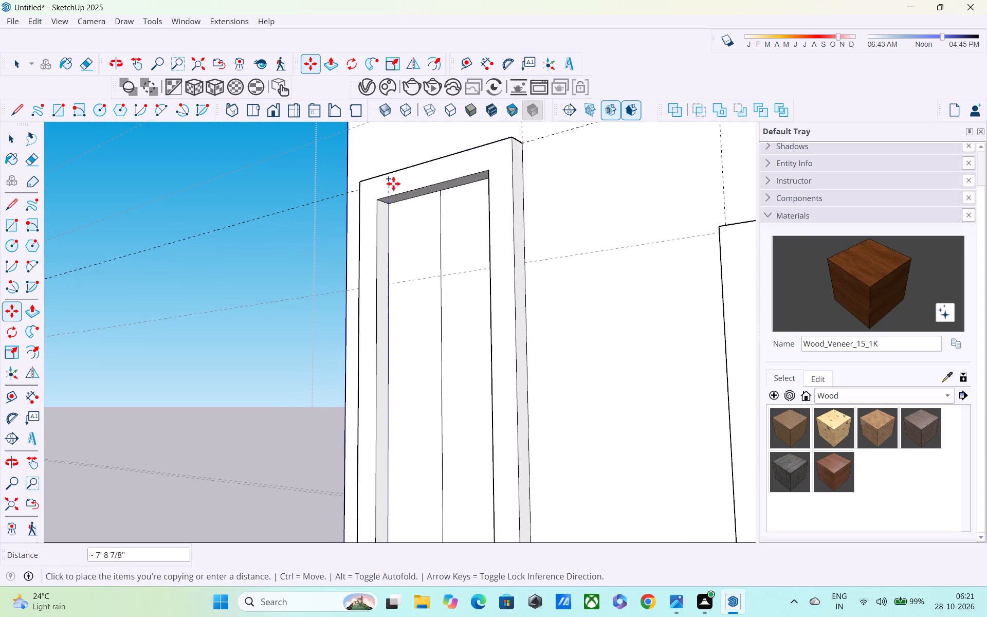
pyautogui.click(387, 208)
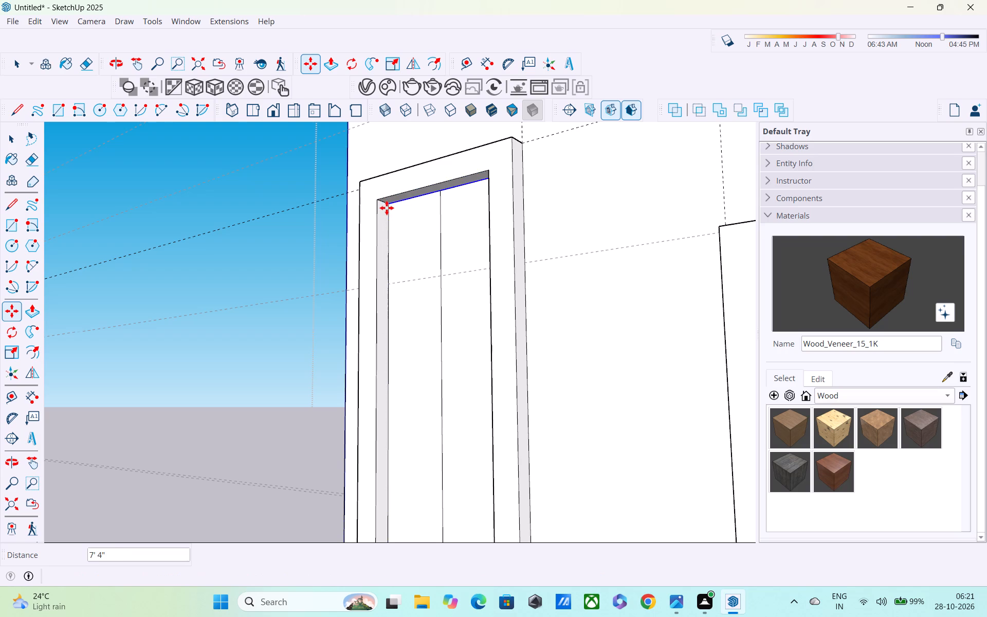
pyautogui.press('/')
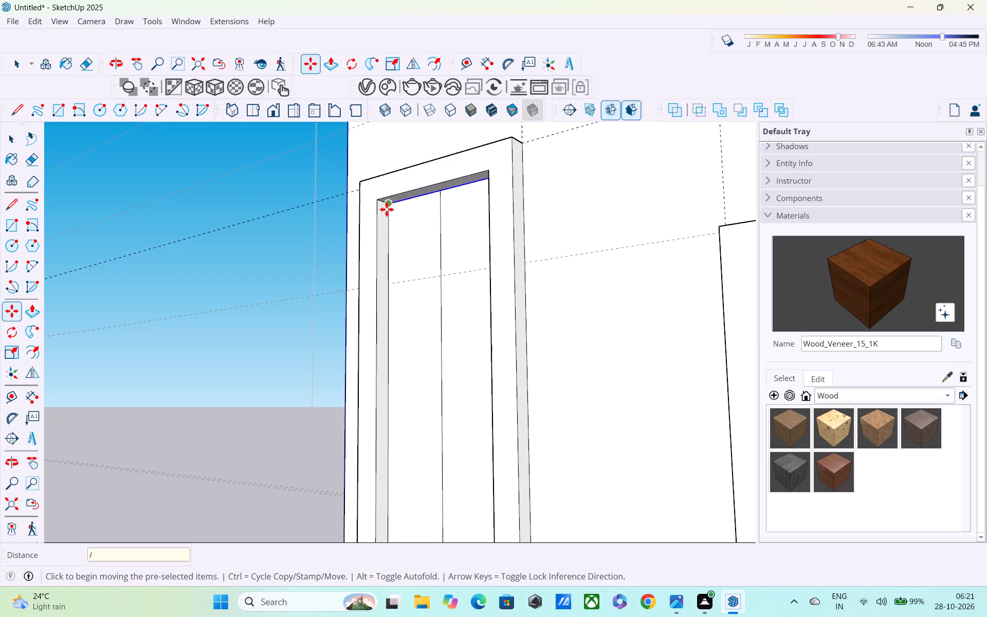
pyautogui.press('4')
pyautogui.press('Return')
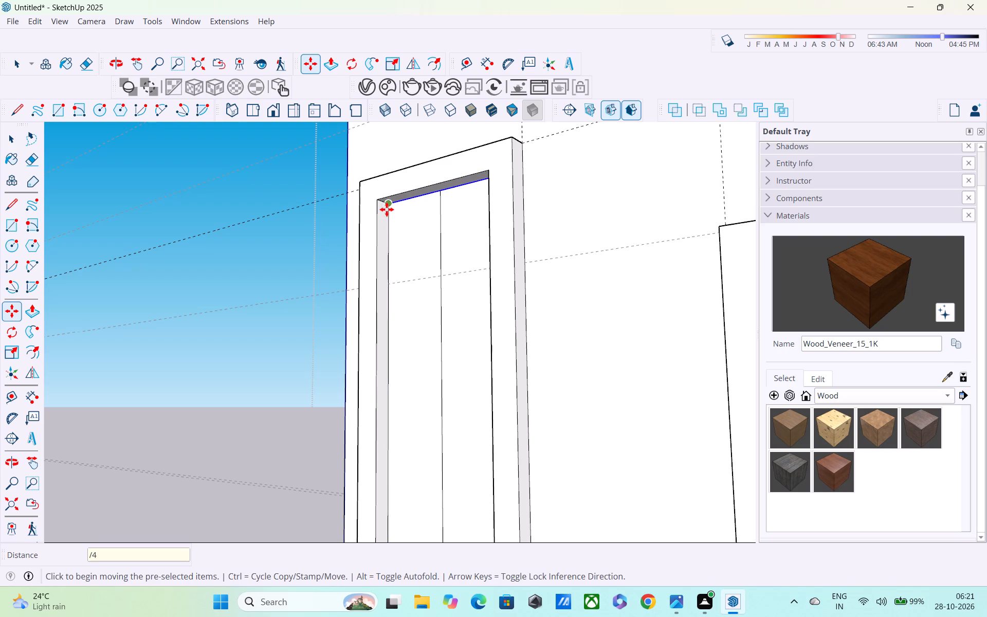
# Examine the tall opening's pane grid together with the neighbouring ground-floor frames.
pyautogui.scroll(-5, 387, 209)
pyautogui.scroll(-2, 420, 315)
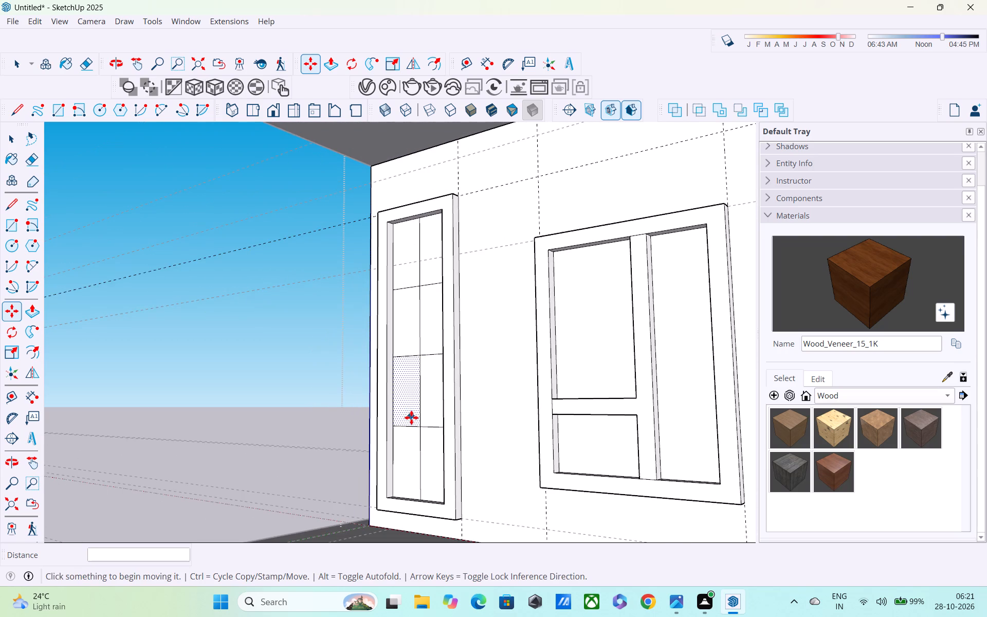
pyautogui.keyDown('shift'); pyautogui.moveTo(411, 419); pyautogui.dragTo(419, 330, button='middle'); pyautogui.keyUp('shift')
pyautogui.scroll(1, 419, 330)
pyautogui.moveTo(419, 330); pyautogui.dragTo(566, 371, button='middle')
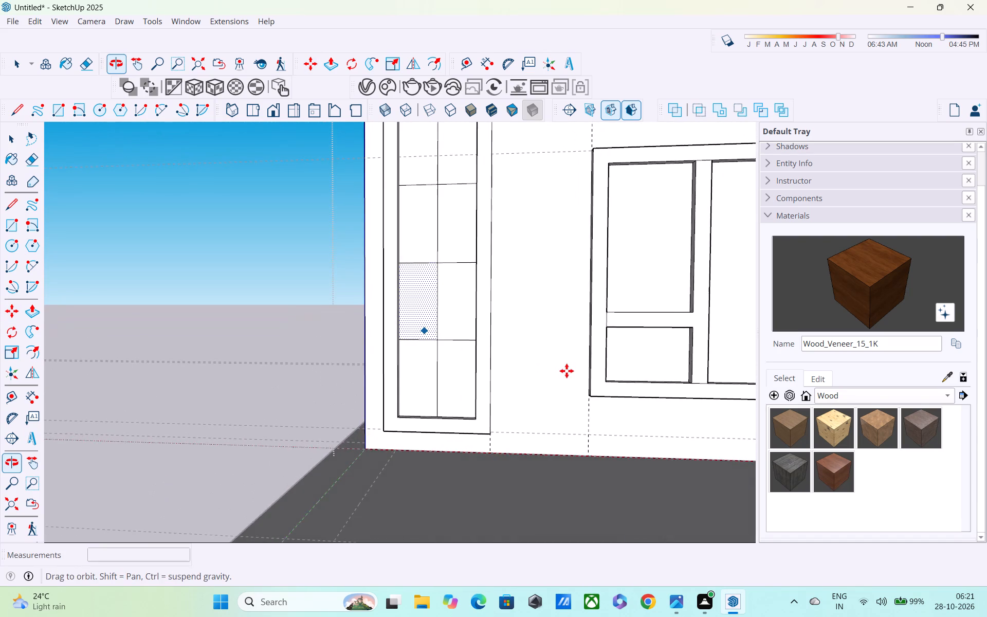
pyautogui.scroll(-3, 566, 371)
pyautogui.moveTo(555, 376); pyautogui.dragTo(390, 291, button='middle')
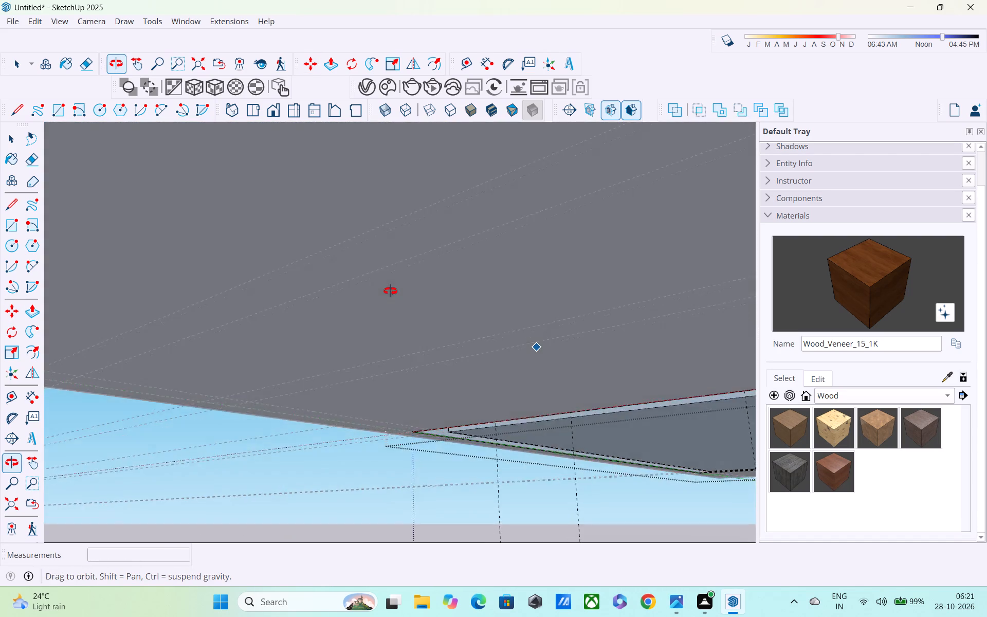
pyautogui.moveTo(390, 291); pyautogui.dragTo(395, 383, button='middle')
pyautogui.scroll(-5, 407, 369)
pyautogui.moveTo(418, 363); pyautogui.dragTo(482, 389, button='middle')
pyautogui.scroll(1, 482, 389)
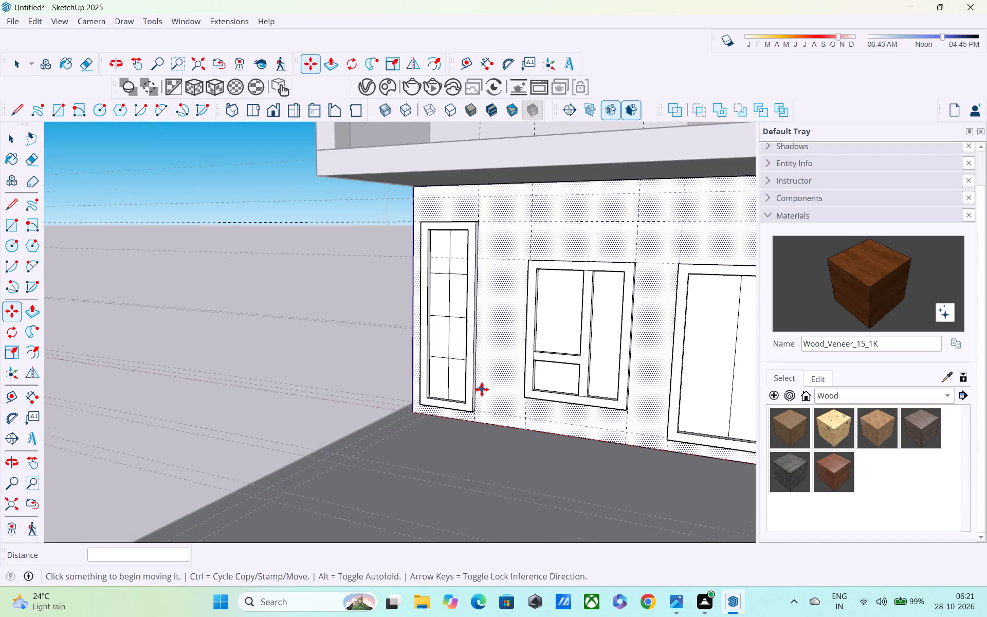
# Delete the horizontal construction guides that run across the ground-floor front wall and its openings.
pyautogui.press('space')
pyautogui.moveTo(306, 186); pyautogui.dragTo(250, 283)
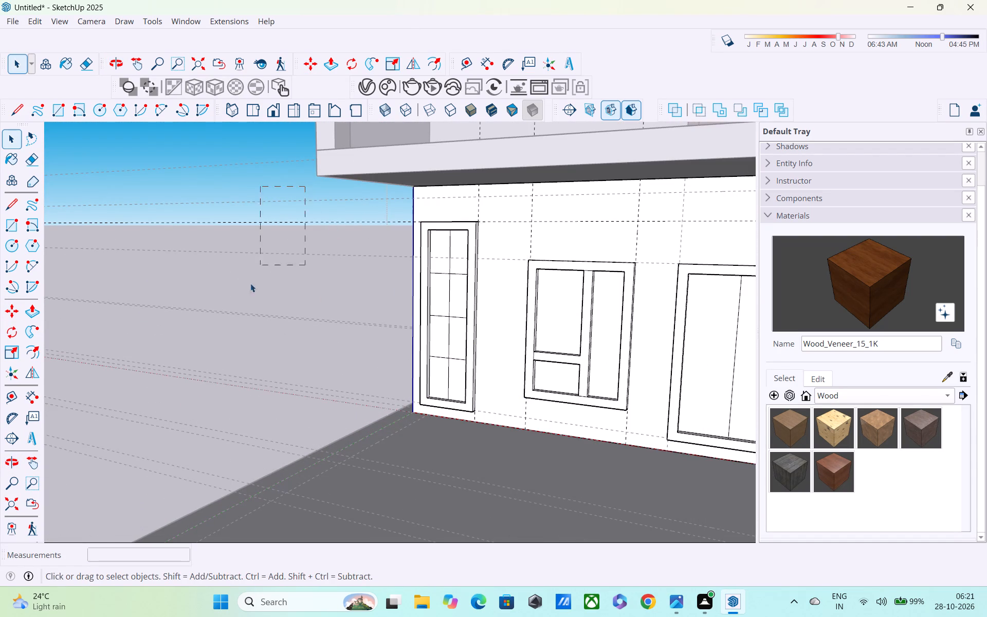
pyautogui.moveTo(250, 283); pyautogui.dragTo(228, 333)
pyautogui.press('Delete')
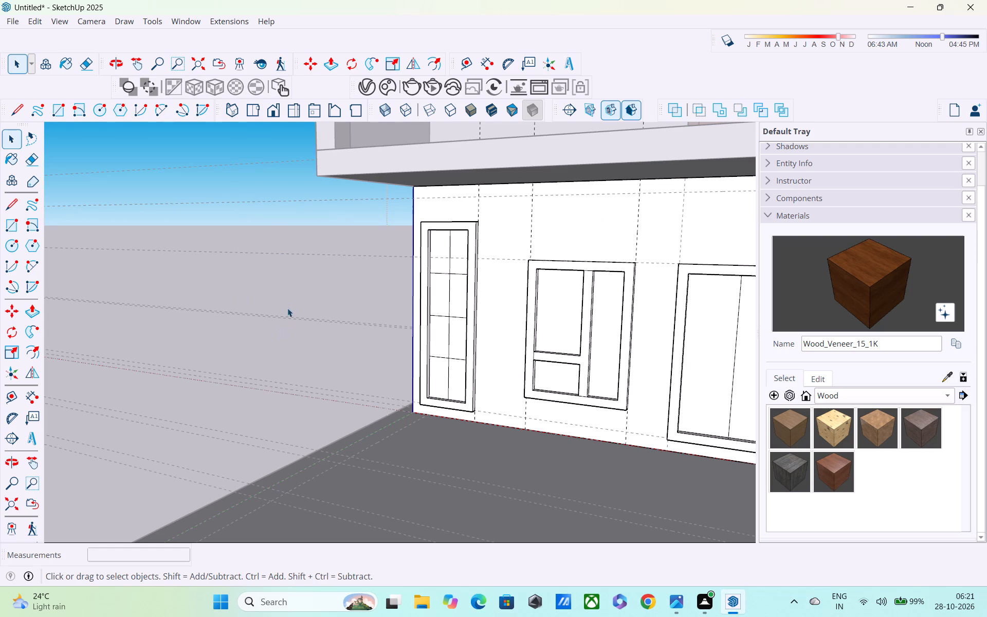
pyautogui.click(295, 287)
pyautogui.scroll(-3, 294, 285)
pyautogui.moveTo(294, 285); pyautogui.dragTo(459, 324, button='middle')
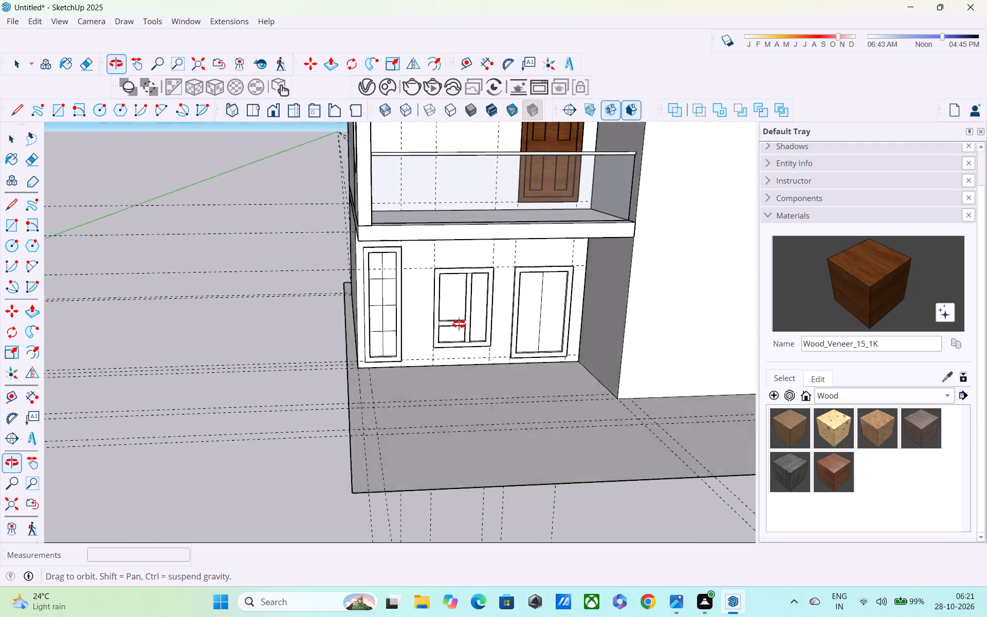
pyautogui.moveTo(459, 324); pyautogui.dragTo(476, 336, button='middle')
pyautogui.moveTo(280, 119); pyautogui.dragTo(244, 286)
pyautogui.moveTo(234, 190); pyautogui.dragTo(199, 318)
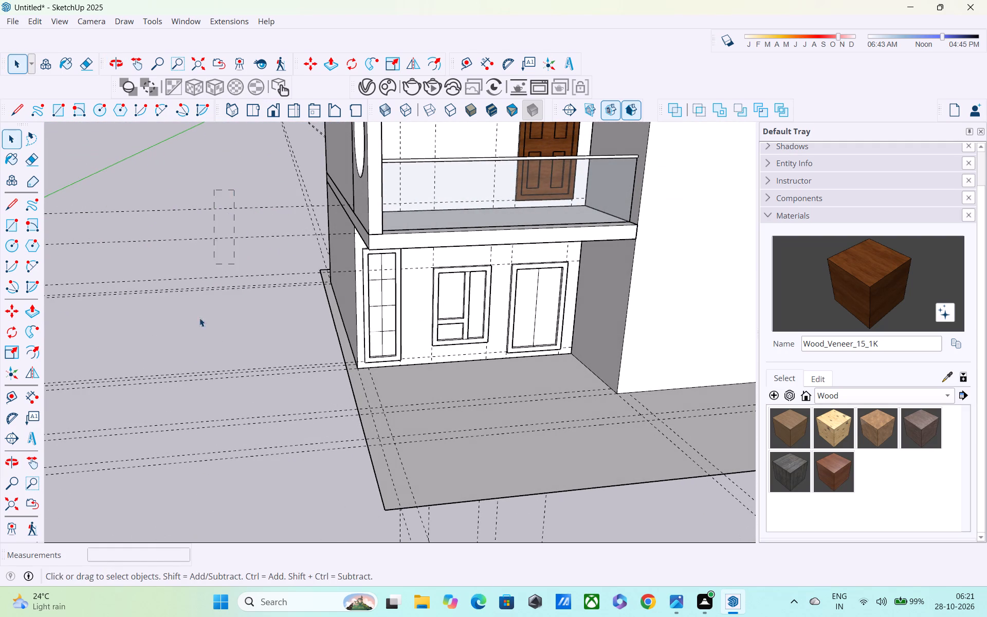
pyautogui.moveTo(199, 318); pyautogui.dragTo(173, 489)
pyautogui.moveTo(166, 484); pyautogui.dragTo(98, 425, button='middle')
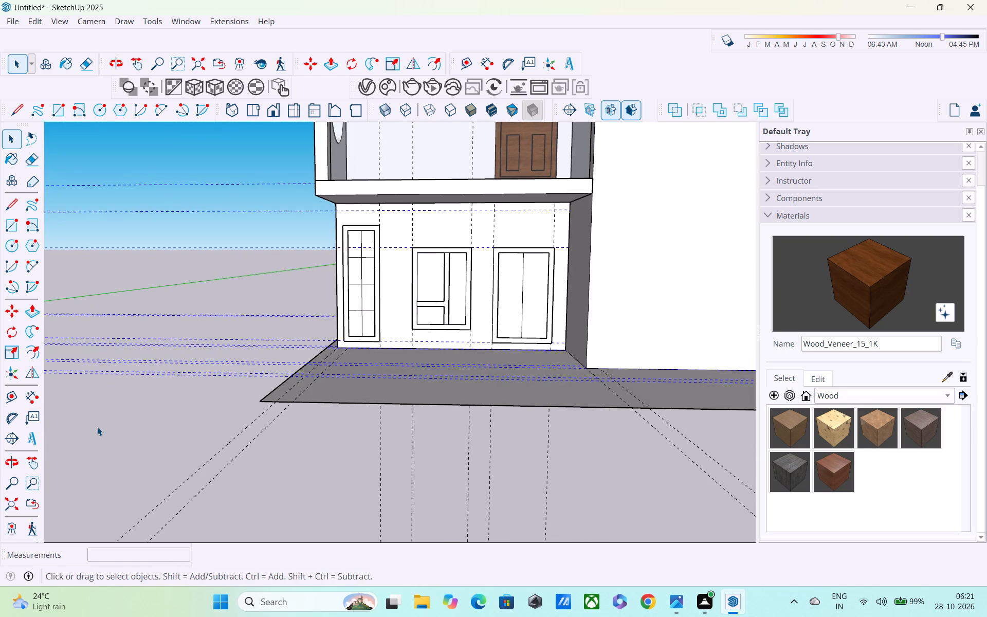
pyautogui.press('Delete')
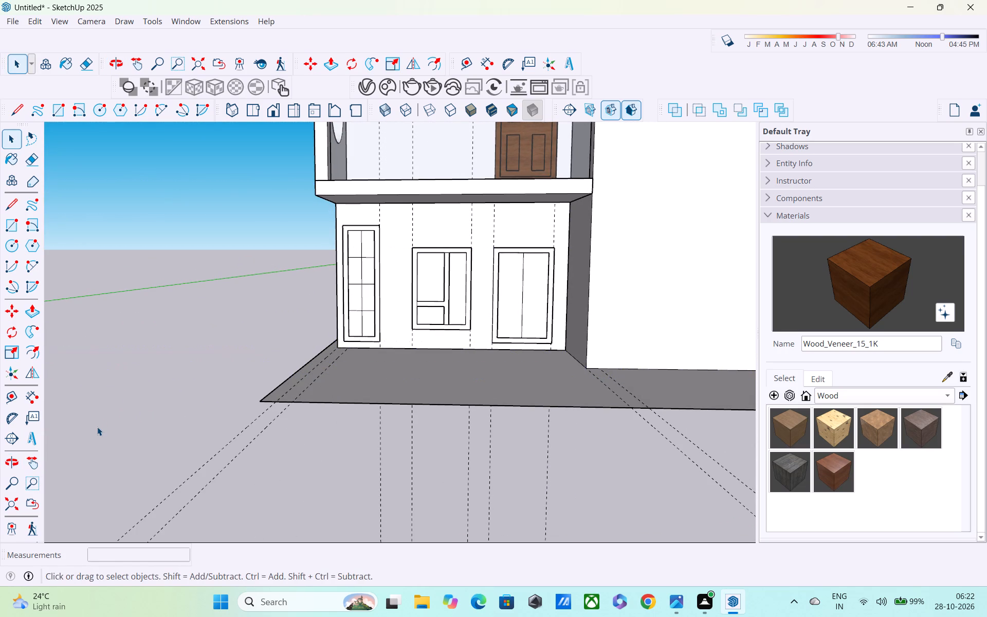
# Inside the ground-floor wall group, delete the three vertical guides beside the tall opening and the middle window.
pyautogui.scroll(-2, 97, 427)
pyautogui.scroll(-2, 367, 500)
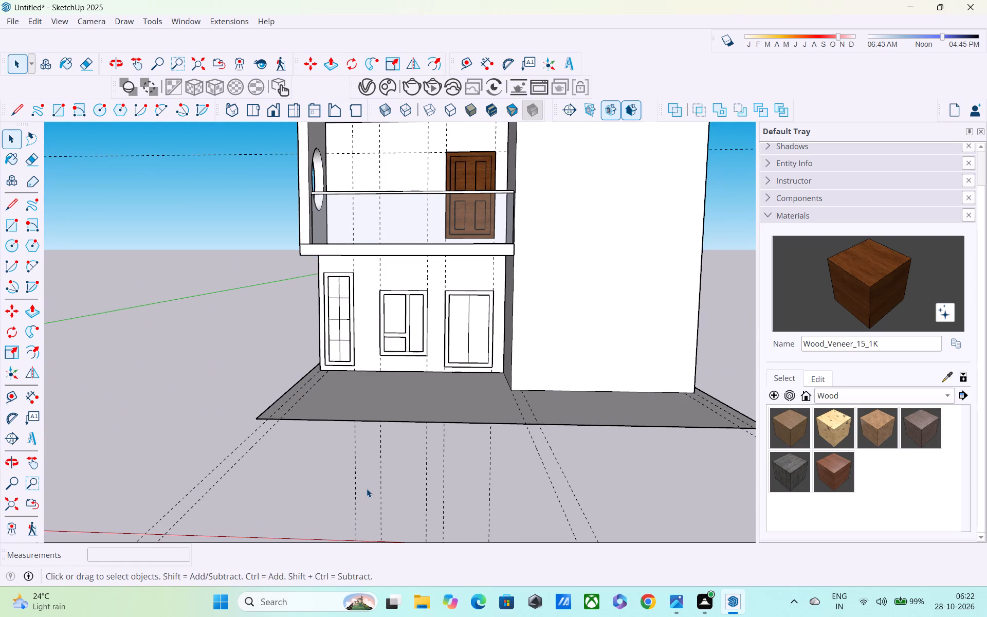
pyautogui.scroll(-4, 367, 488)
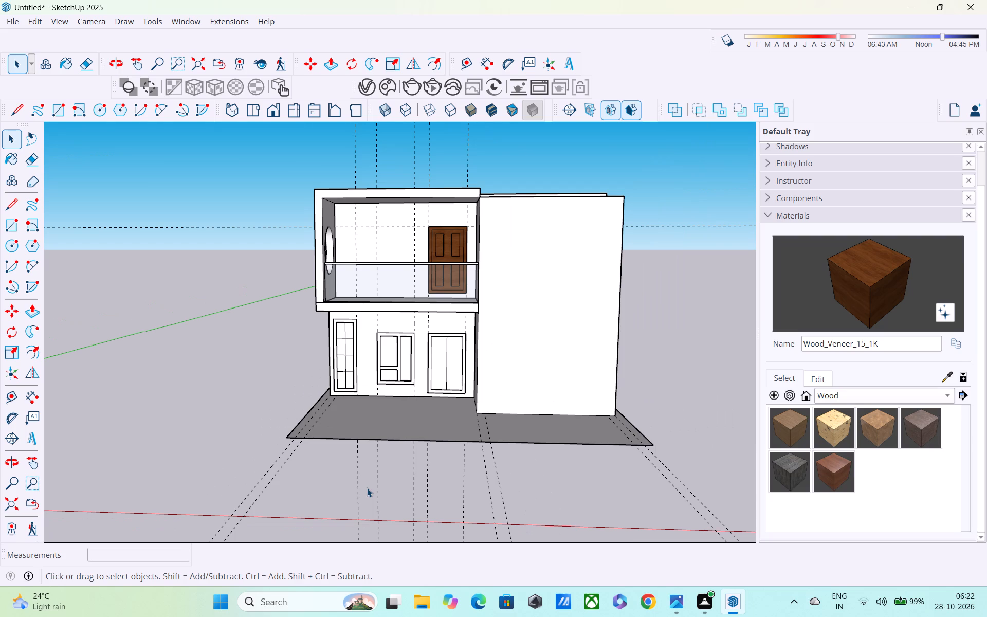
pyautogui.moveTo(412, 487); pyautogui.dragTo(408, 402, button='middle')
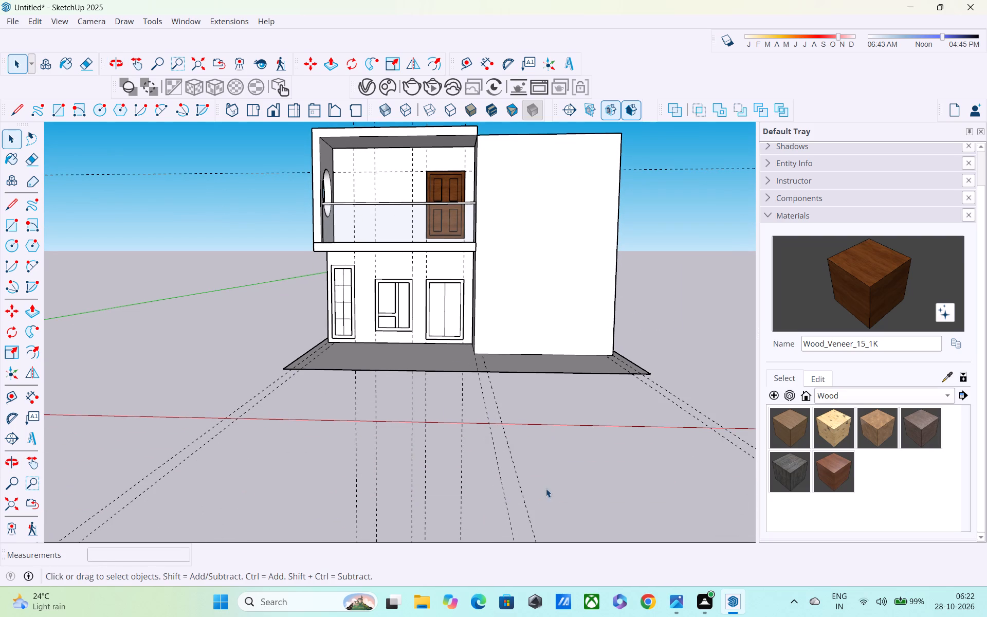
pyautogui.moveTo(544, 476); pyautogui.dragTo(271, 481)
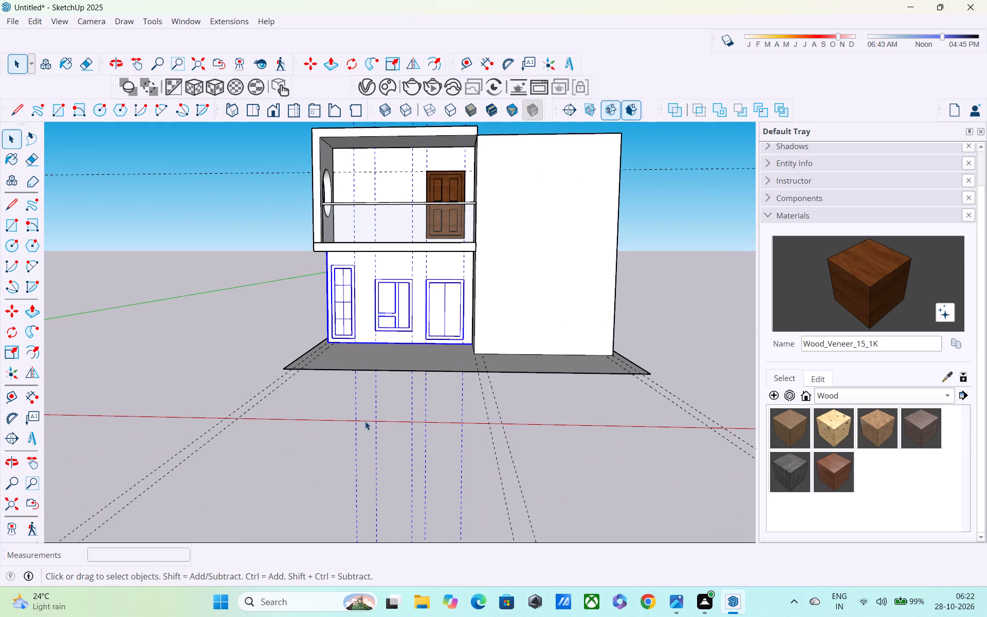
pyautogui.doubleClick(385, 337)
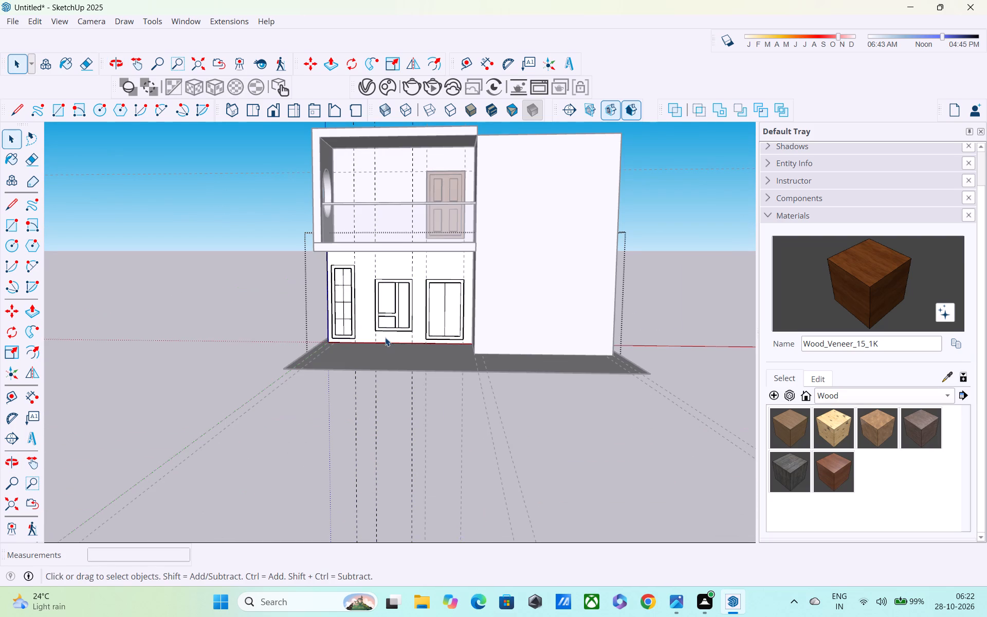
pyautogui.moveTo(449, 429); pyautogui.dragTo(331, 443)
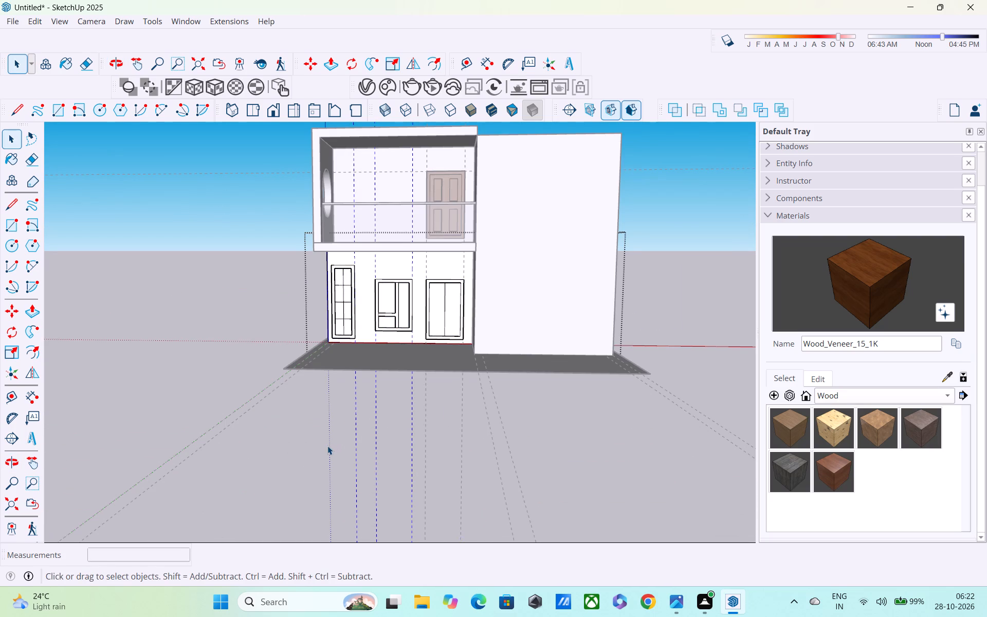
pyautogui.press('Delete')
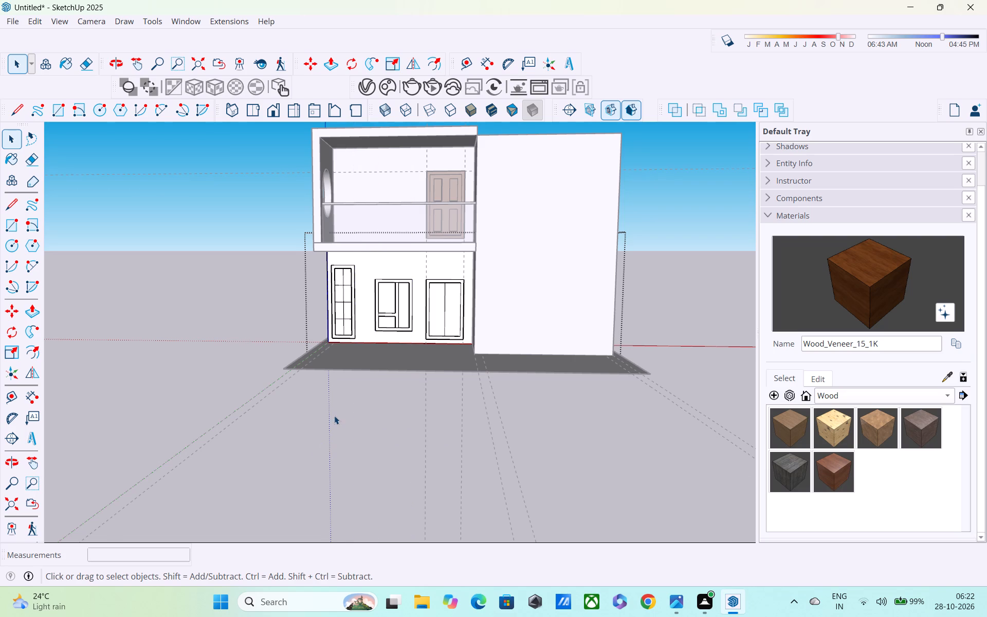
pyautogui.scroll(-2, 334, 415)
pyautogui.moveTo(524, 410); pyautogui.dragTo(550, 378, button='middle')
pyautogui.click(662, 274)
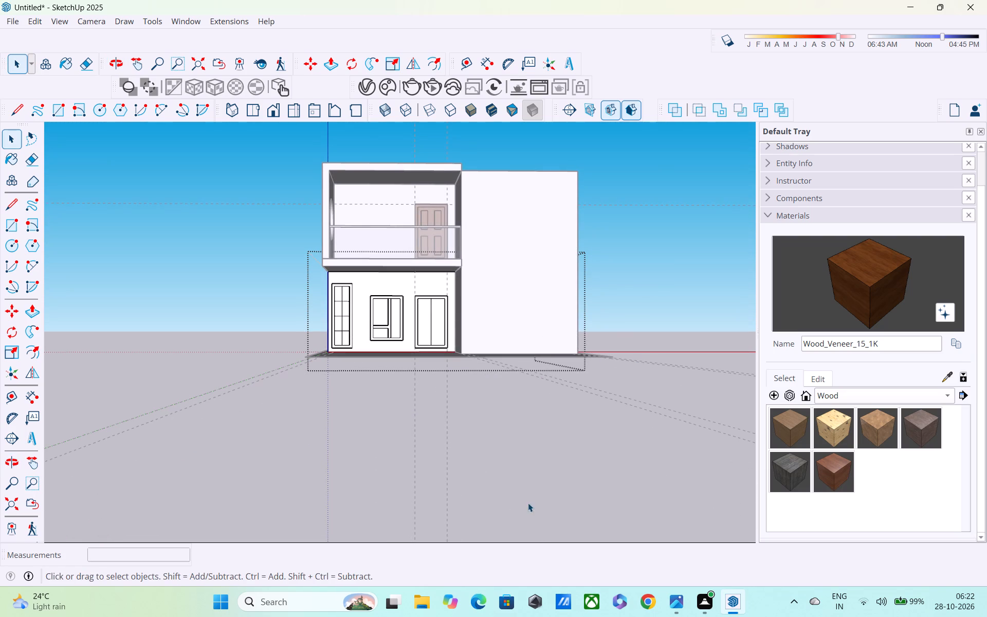
pyautogui.click(659, 253)
# Delete the two remaining vertical guides passing along the sides of the balcony door.
pyautogui.moveTo(511, 434); pyautogui.dragTo(361, 458)
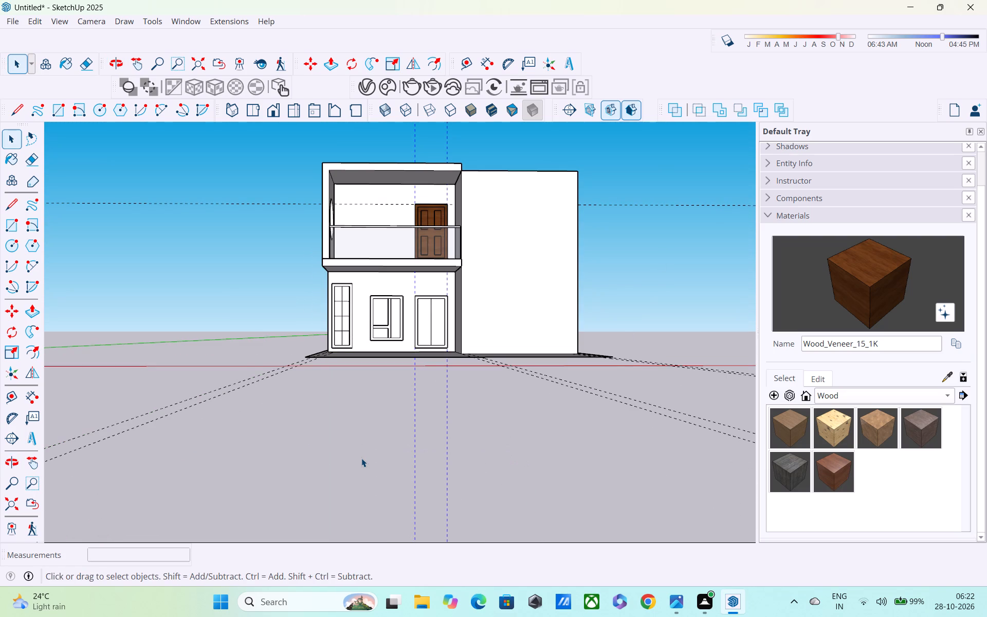
pyautogui.press('Delete')
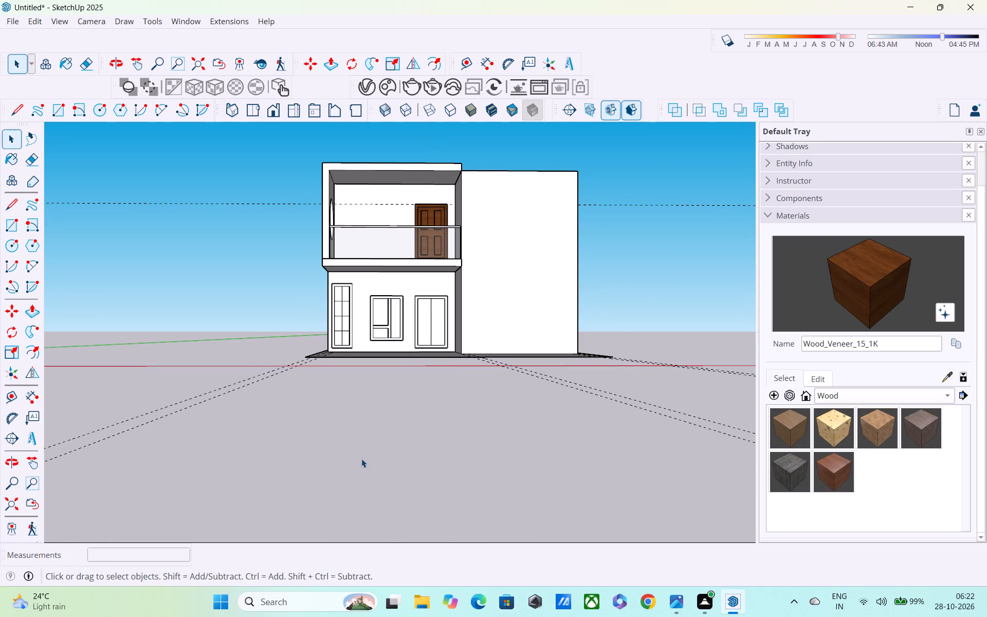
# Delete the remaining guides: those running along the building's depth and the one crossing the upper floor.
pyautogui.scroll(-5, 409, 538)
pyautogui.moveTo(568, 187); pyautogui.dragTo(299, 321, button='middle')
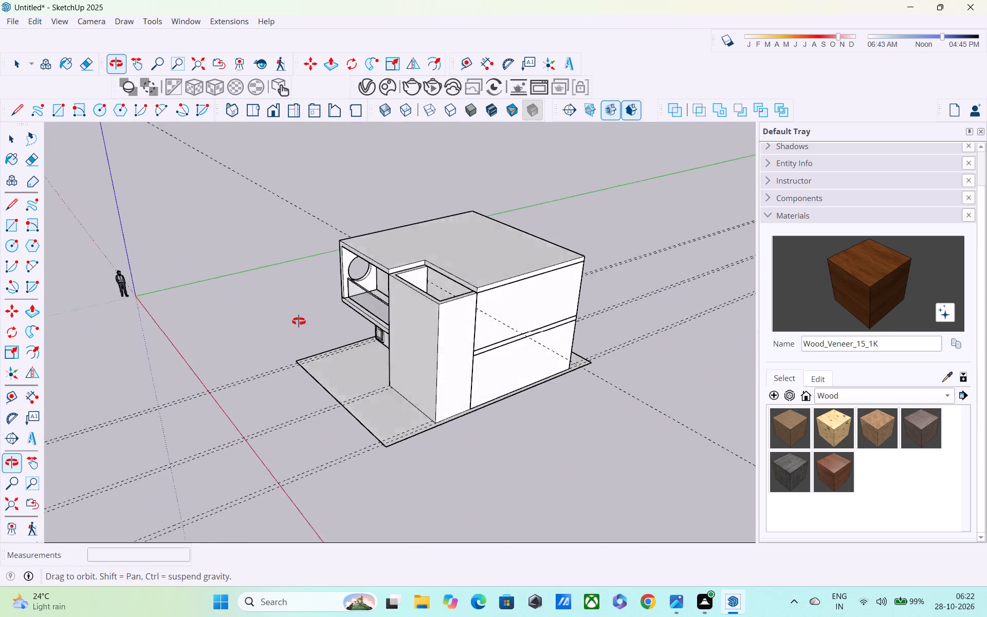
pyautogui.moveTo(299, 321); pyautogui.dragTo(295, 332, button='middle')
pyautogui.moveTo(147, 374); pyautogui.dragTo(208, 543)
pyautogui.moveTo(229, 521); pyautogui.dragTo(163, 368)
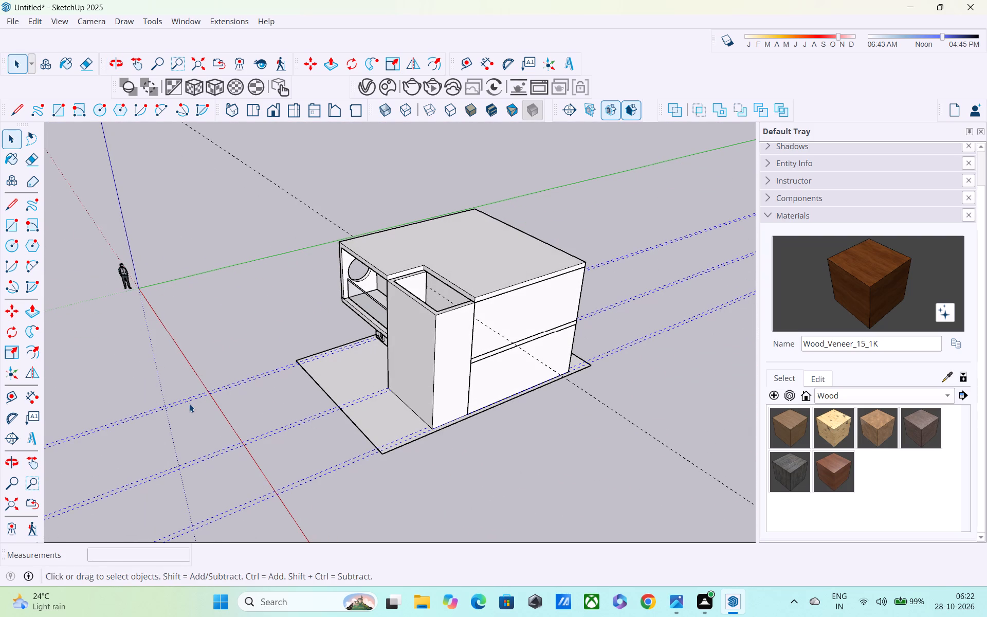
pyautogui.press('Delete')
pyautogui.moveTo(224, 400); pyautogui.dragTo(316, 393, button='middle')
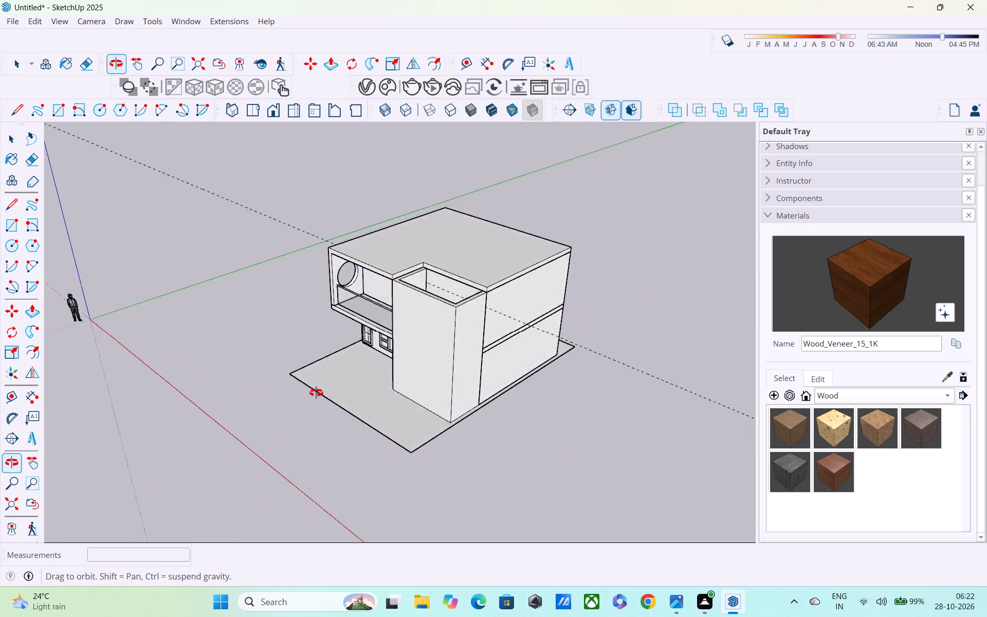
pyautogui.moveTo(316, 393); pyautogui.dragTo(602, 312, button='middle')
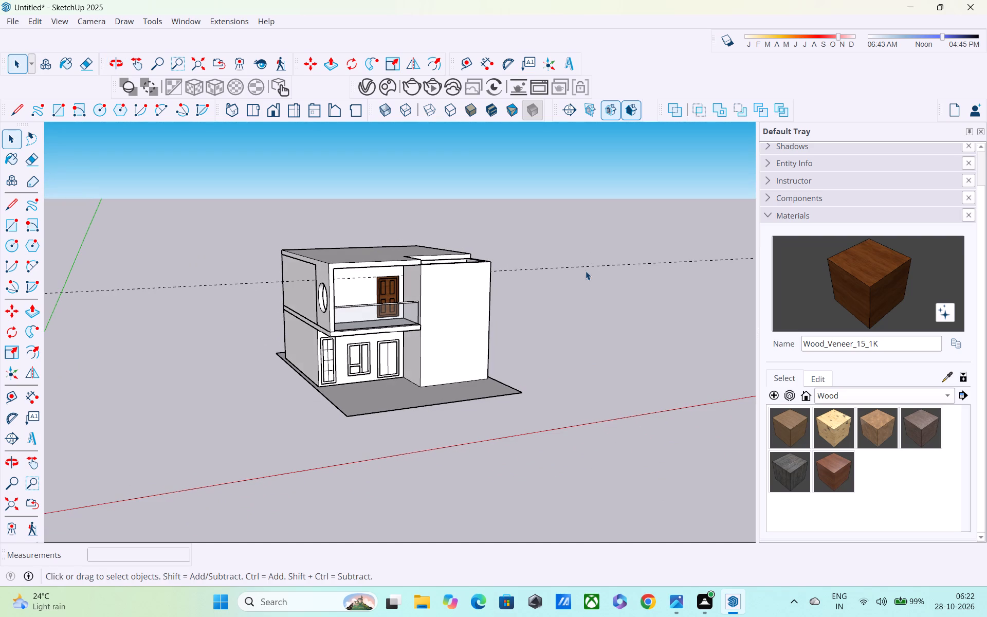
pyautogui.click(585, 268)
pyautogui.press('Delete')
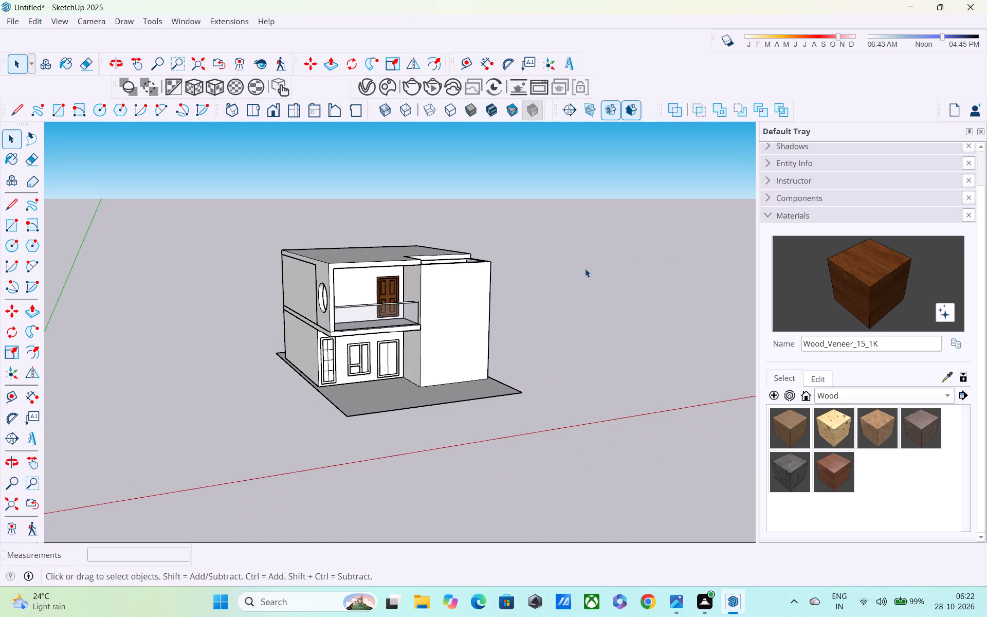
# Examine the front facade, balcony and ground-floor openings from several angles.
pyautogui.scroll(2, 583, 271)
pyautogui.moveTo(514, 318); pyautogui.dragTo(506, 330, button='middle')
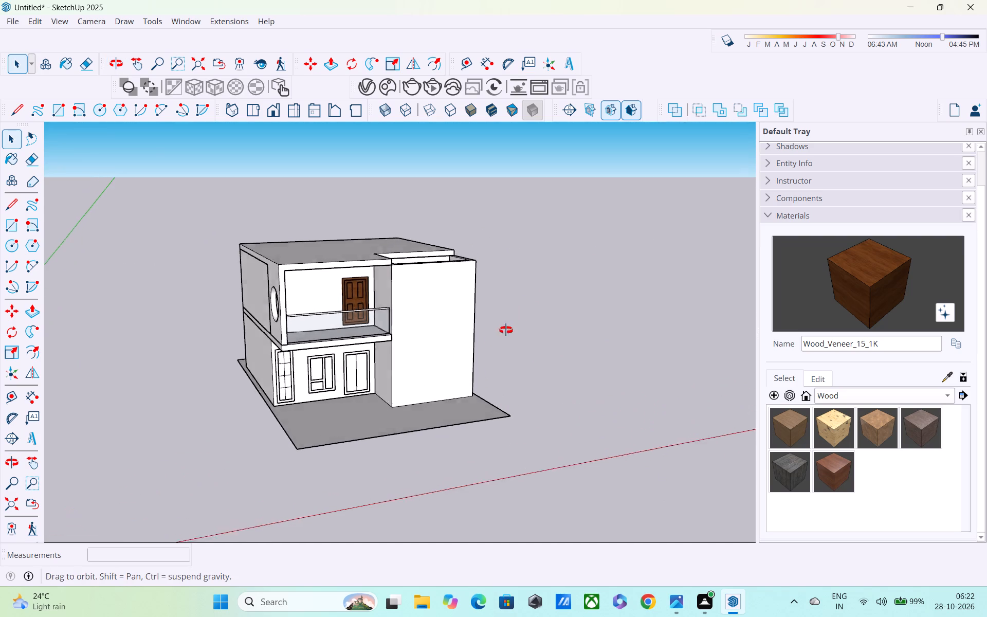
pyautogui.moveTo(506, 330); pyautogui.dragTo(384, 258, button='middle')
pyautogui.scroll(10, 317, 375)
pyautogui.moveTo(312, 375); pyautogui.dragTo(203, 410, button='middle')
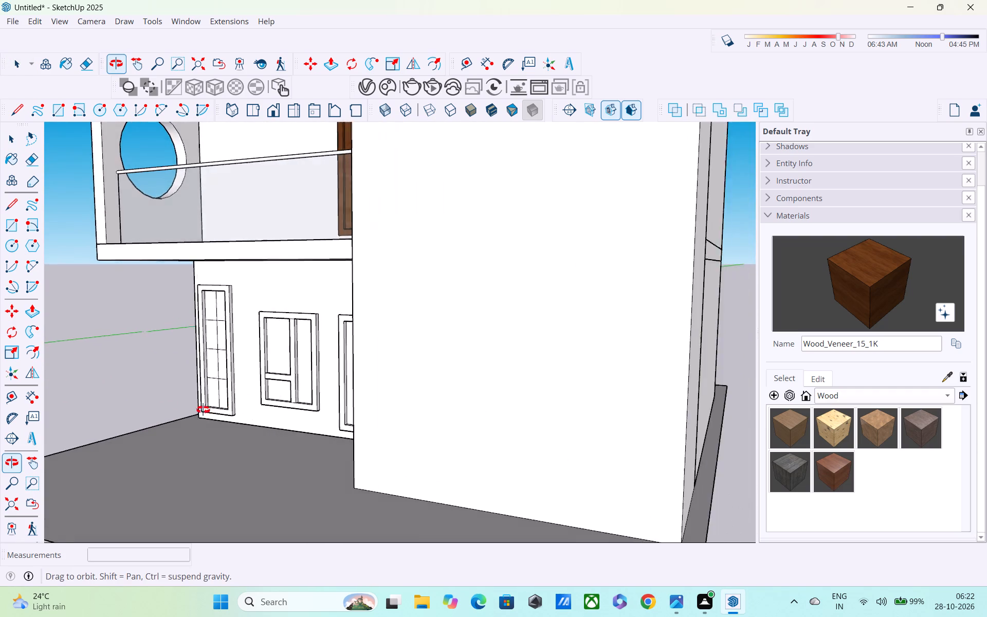
pyautogui.moveTo(203, 410); pyautogui.dragTo(206, 396, button='middle')
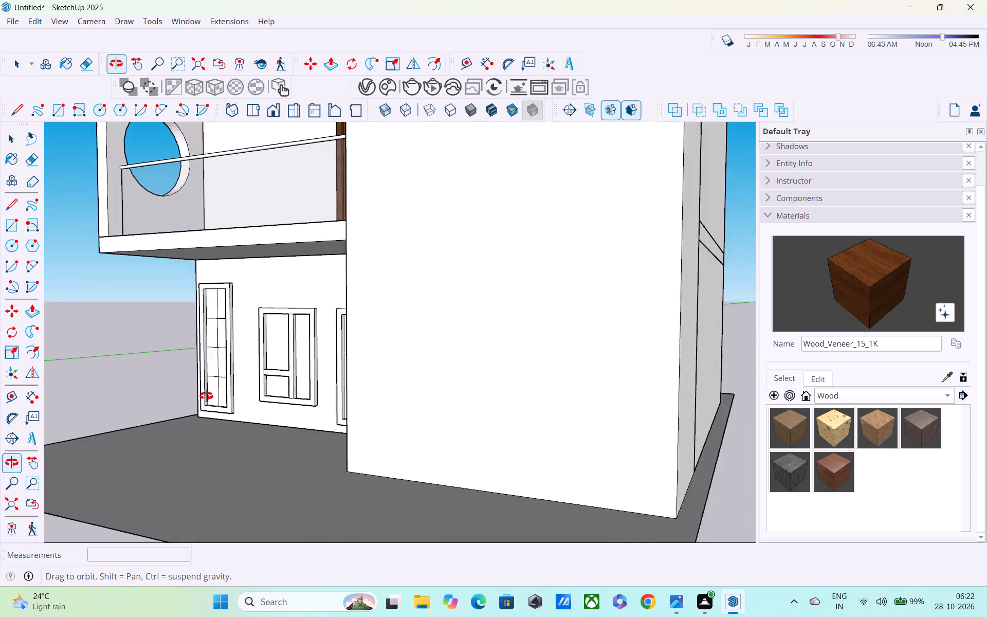
pyautogui.moveTo(206, 396); pyautogui.dragTo(241, 398, button='middle')
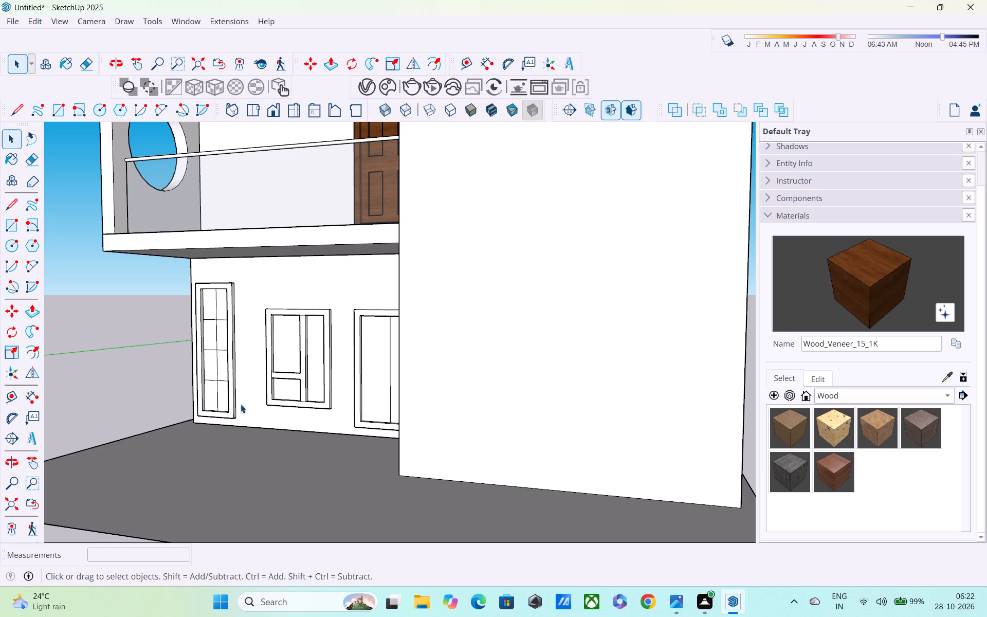
pyautogui.scroll(-7, 241, 404)
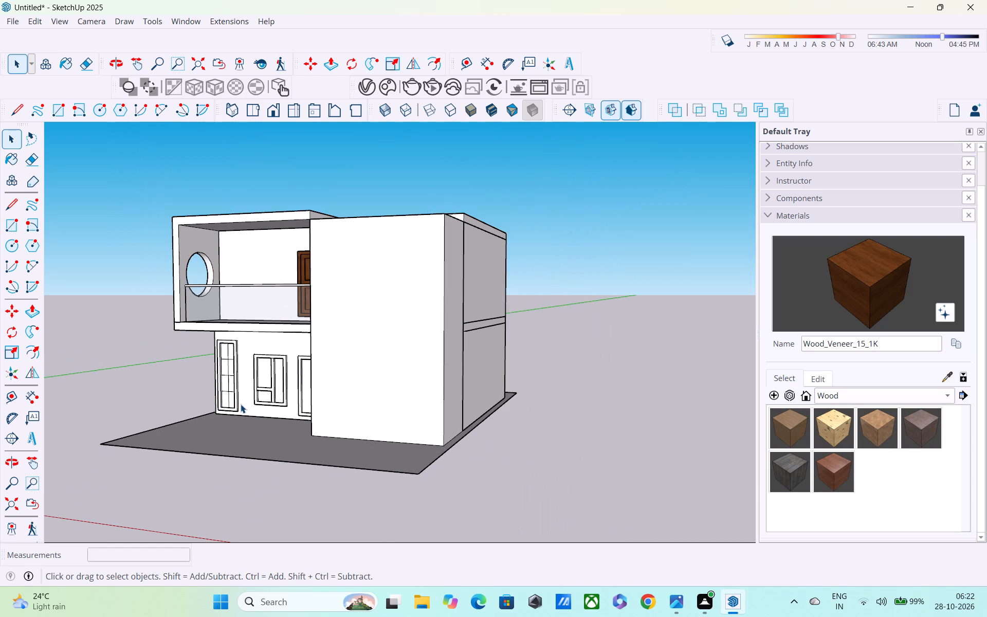
pyautogui.moveTo(250, 498); pyautogui.dragTo(359, 469, button='middle')
pyautogui.scroll(1, 359, 469)
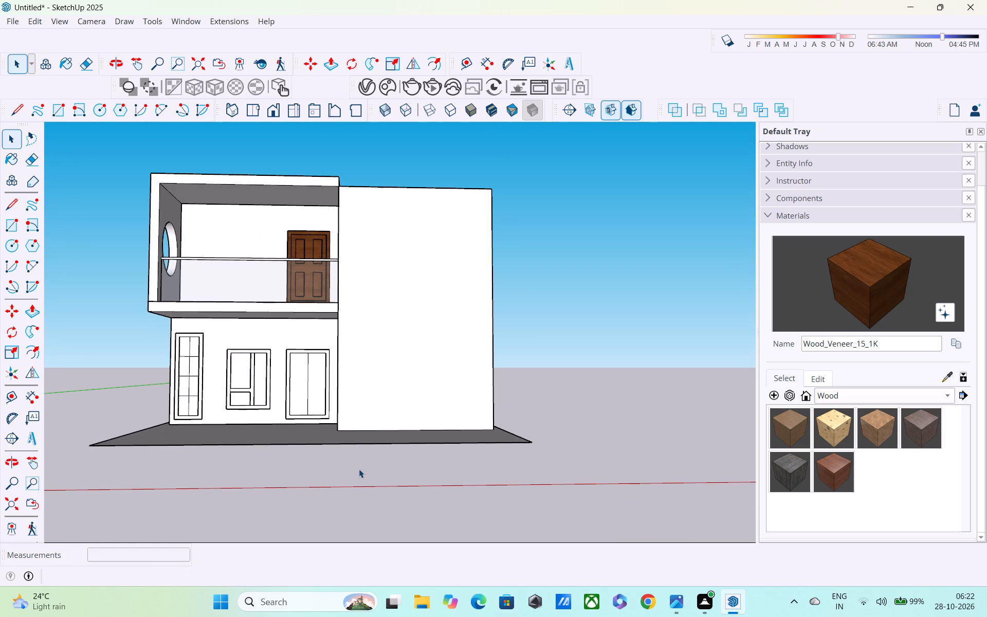
pyautogui.scroll(3, 358, 468)
pyautogui.moveTo(352, 467); pyautogui.dragTo(356, 463, button='middle')
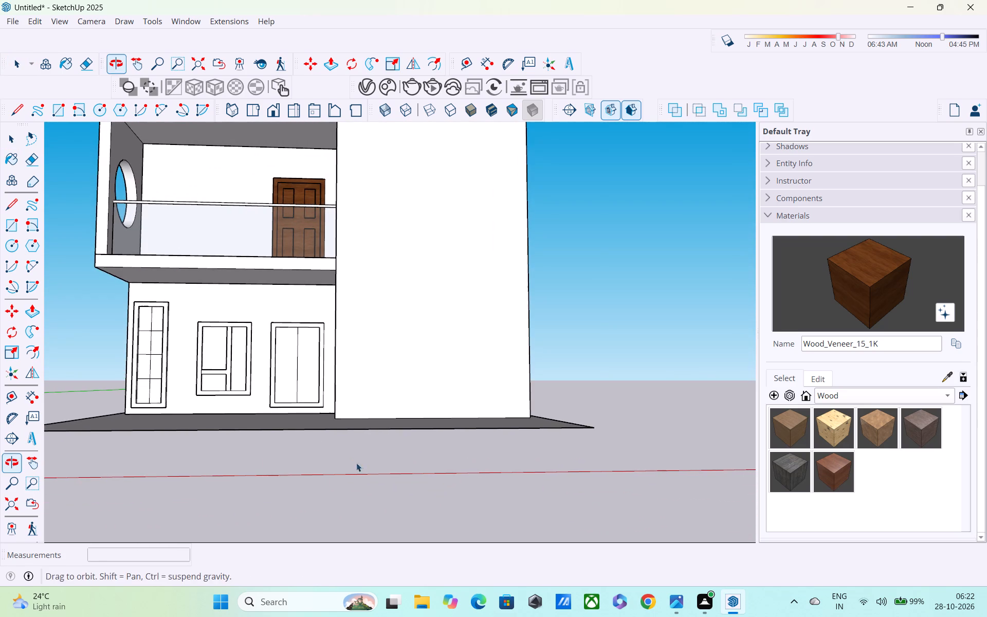
pyautogui.keyDown('shift'); pyautogui.moveTo(289, 251); pyautogui.dragTo(454, 337, button='middle'); pyautogui.keyUp('shift')
pyautogui.moveTo(454, 337); pyautogui.dragTo(443, 345, button='middle')
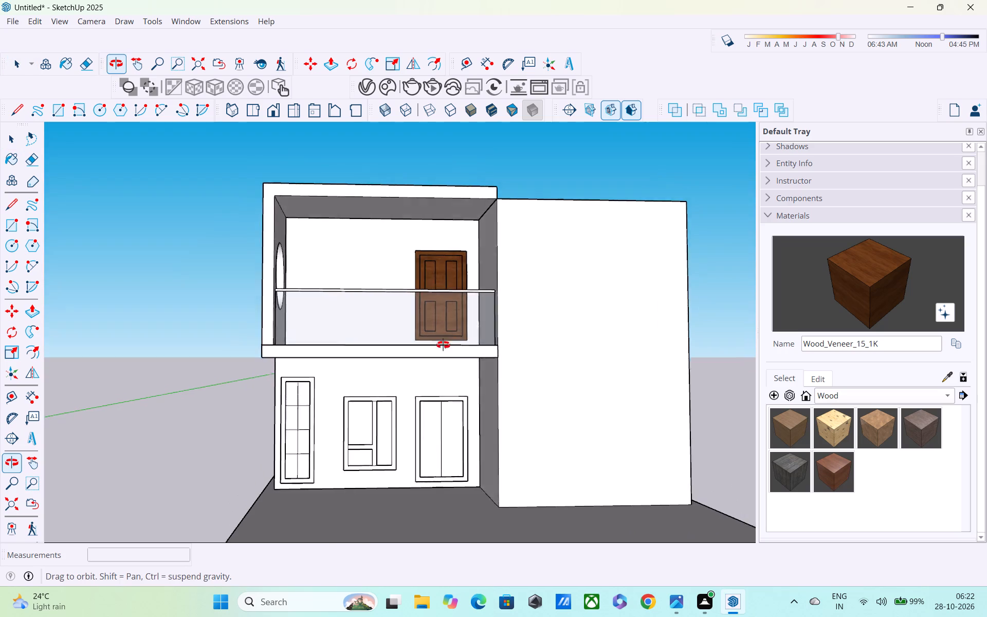
pyautogui.moveTo(443, 345); pyautogui.dragTo(408, 356, button='middle')
pyautogui.keyDown('shift'); pyautogui.scroll(-1, 395, 355); pyautogui.keyUp('shift')
pyautogui.keyDown('shift'); pyautogui.moveTo(395, 376); pyautogui.dragTo(403, 456, button='middle'); pyautogui.keyUp('shift')
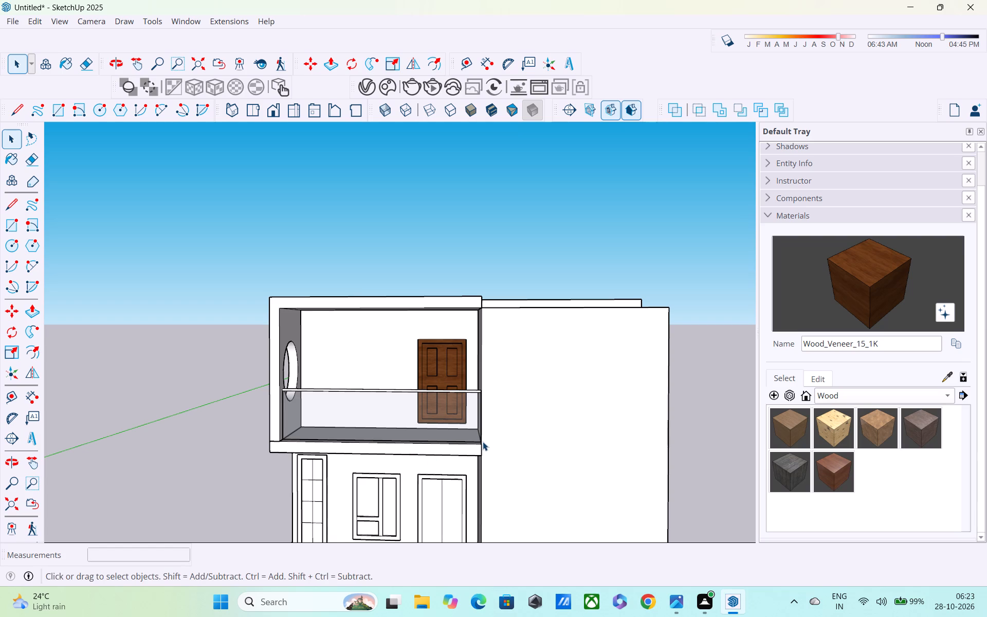
# Push/Pull the three-sided top face of the front tower's walls up 7'.
pyautogui.scroll(-4, 483, 442)
pyautogui.moveTo(558, 436); pyautogui.dragTo(354, 601, button='middle')
pyautogui.scroll(4, 428, 459)
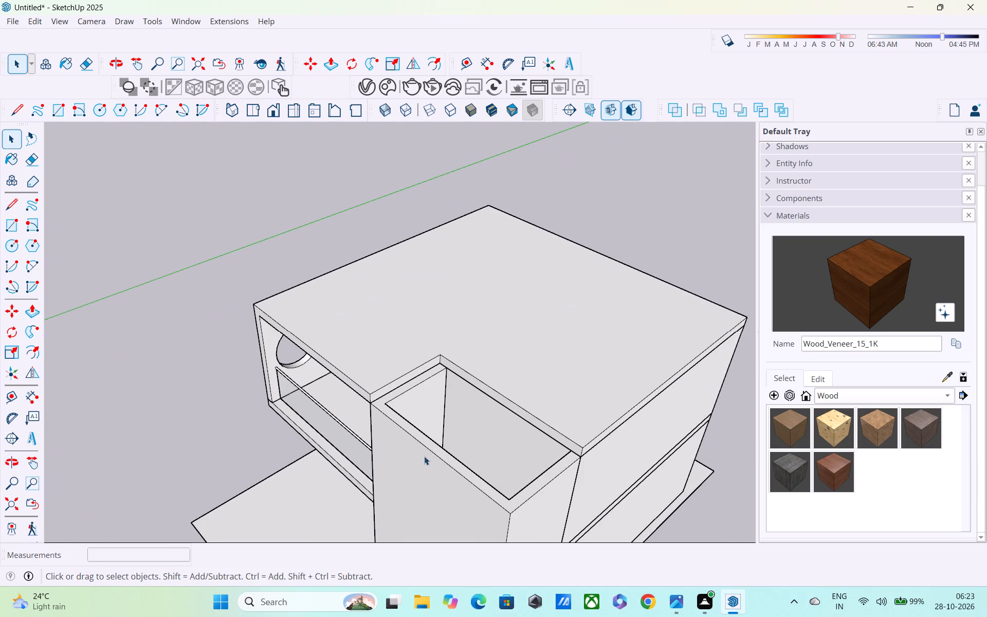
pyautogui.click(424, 446)
pyautogui.click(426, 443)
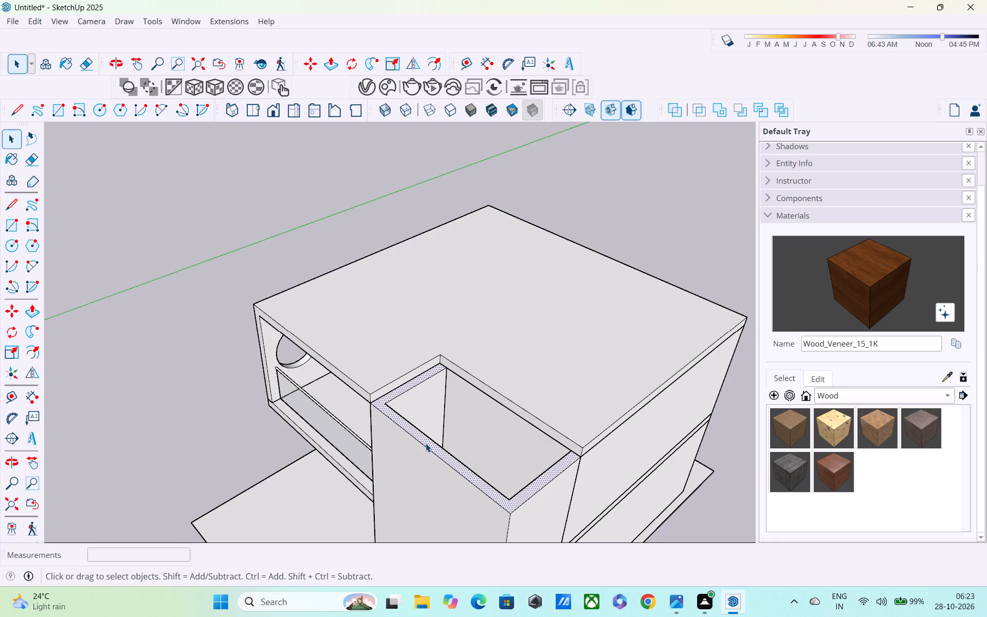
pyautogui.press('p')
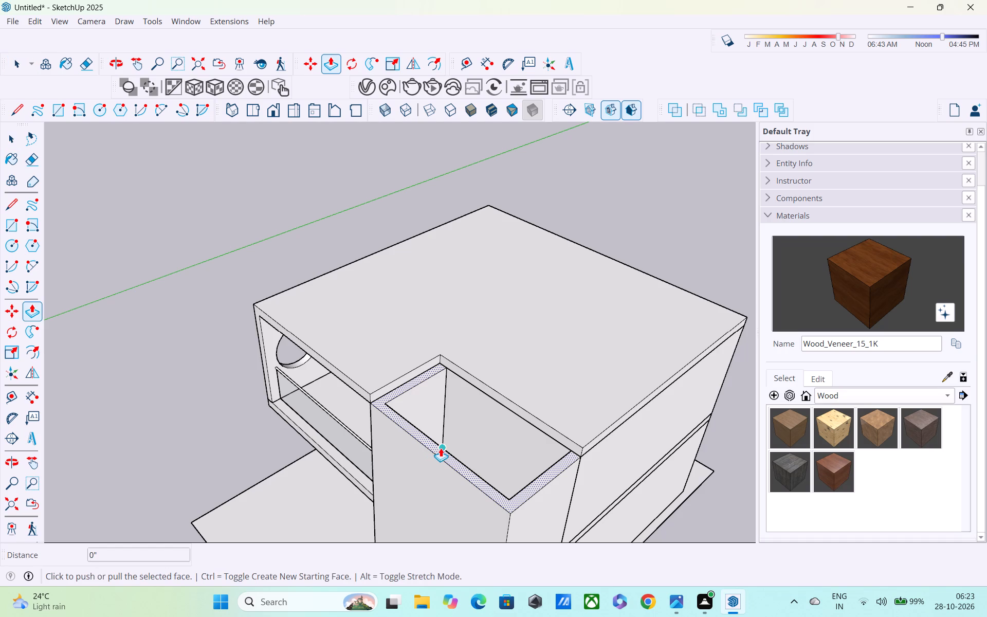
pyautogui.click(442, 449)
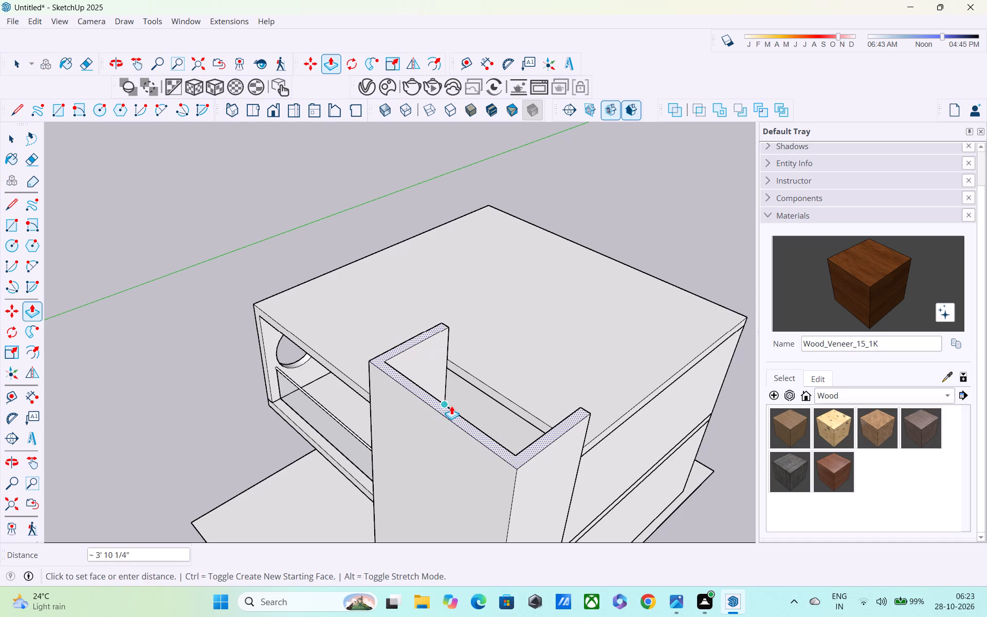
pyautogui.write("7'")
pyautogui.press('Return')
pyautogui.scroll(-2, 451, 406)
pyautogui.moveTo(465, 425); pyautogui.dragTo(468, 425, button='middle')
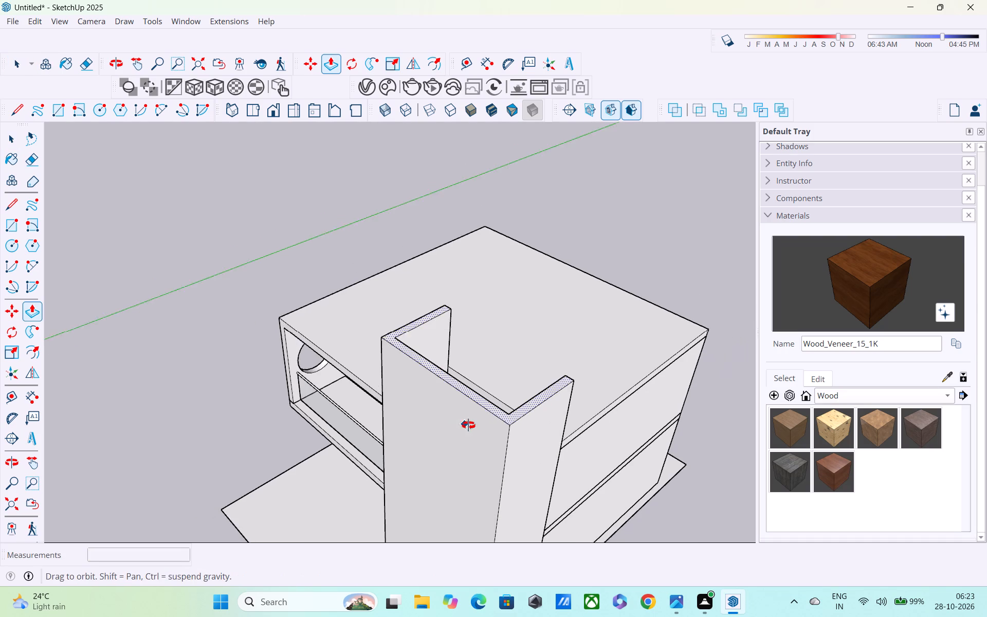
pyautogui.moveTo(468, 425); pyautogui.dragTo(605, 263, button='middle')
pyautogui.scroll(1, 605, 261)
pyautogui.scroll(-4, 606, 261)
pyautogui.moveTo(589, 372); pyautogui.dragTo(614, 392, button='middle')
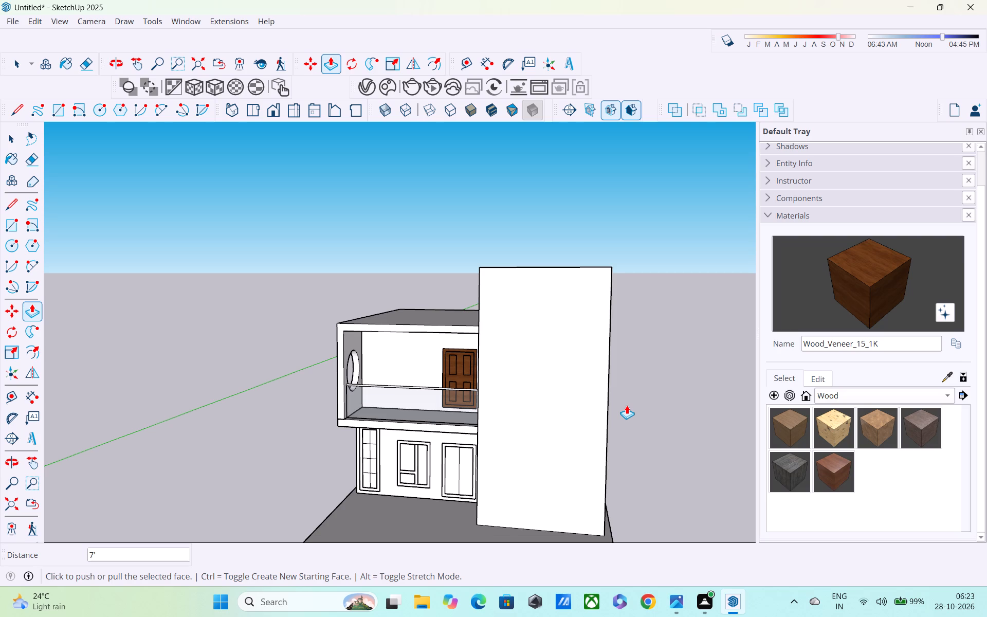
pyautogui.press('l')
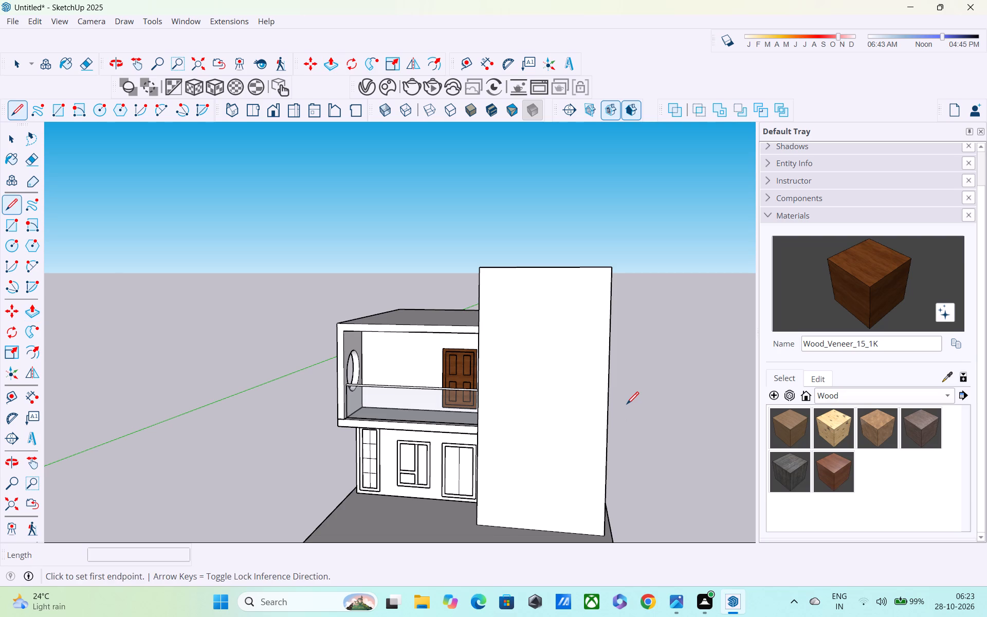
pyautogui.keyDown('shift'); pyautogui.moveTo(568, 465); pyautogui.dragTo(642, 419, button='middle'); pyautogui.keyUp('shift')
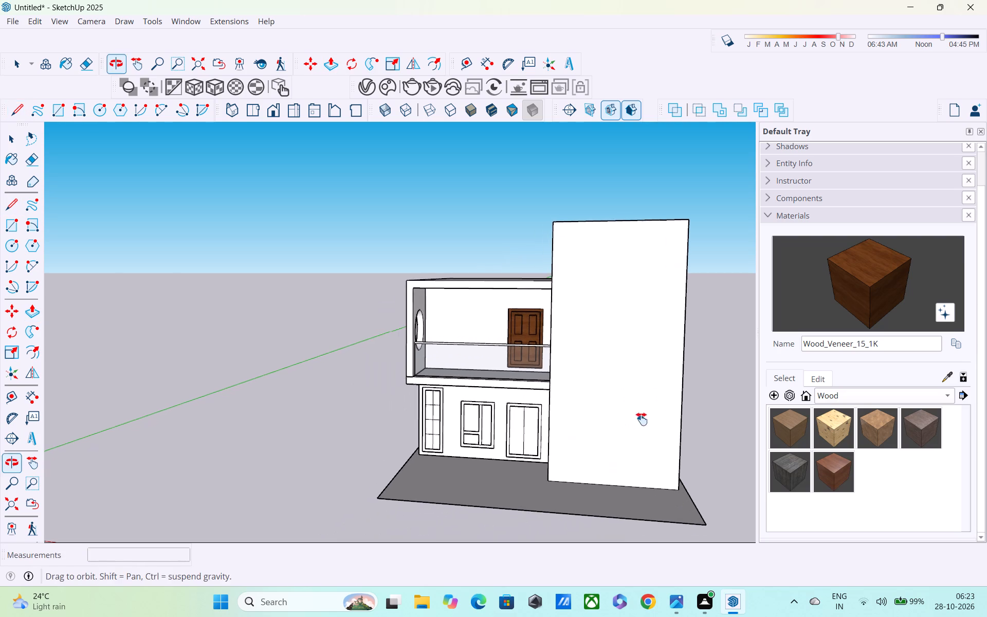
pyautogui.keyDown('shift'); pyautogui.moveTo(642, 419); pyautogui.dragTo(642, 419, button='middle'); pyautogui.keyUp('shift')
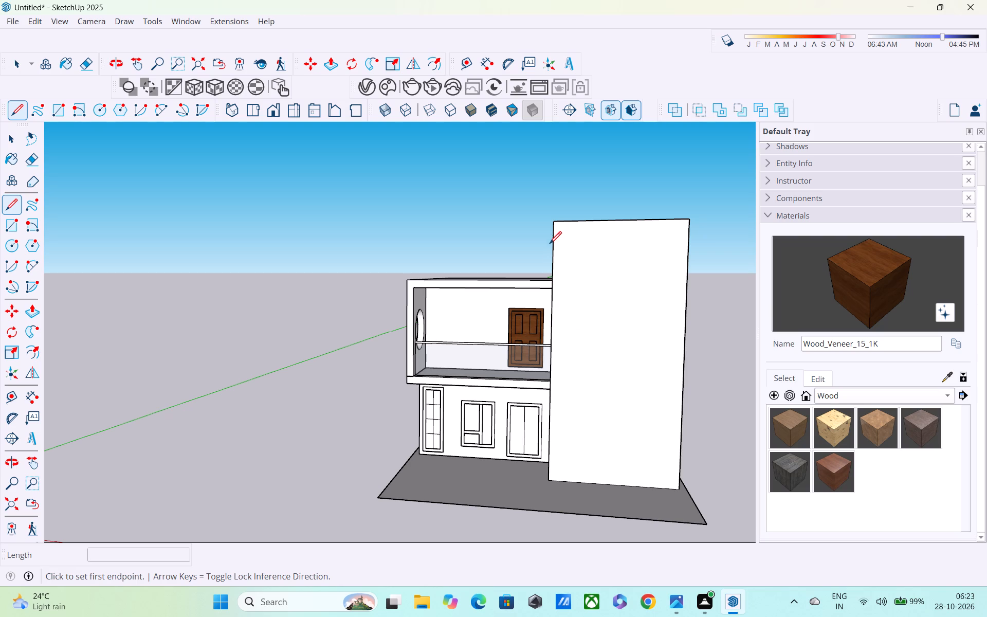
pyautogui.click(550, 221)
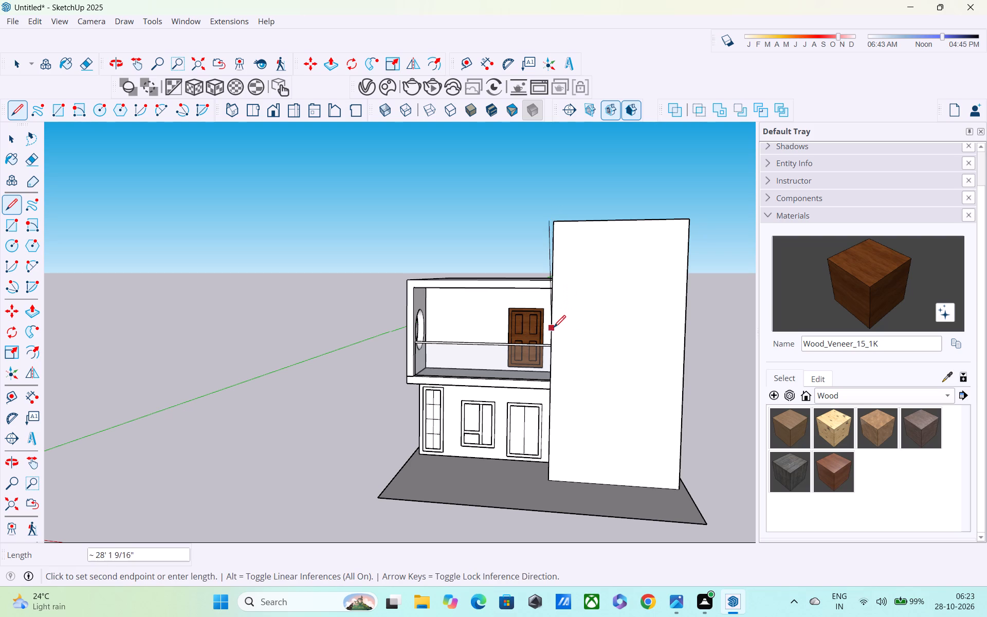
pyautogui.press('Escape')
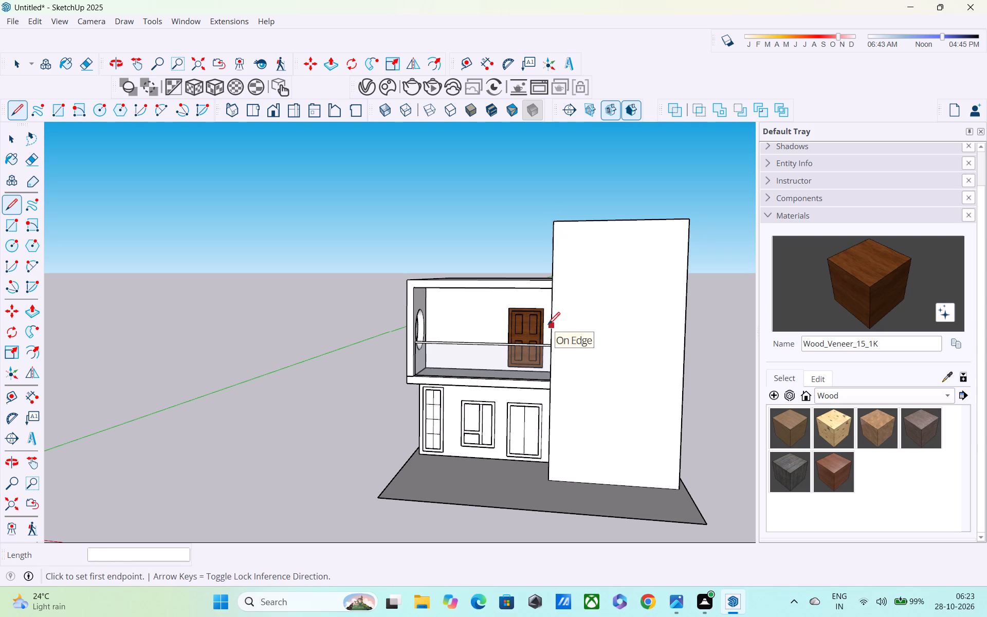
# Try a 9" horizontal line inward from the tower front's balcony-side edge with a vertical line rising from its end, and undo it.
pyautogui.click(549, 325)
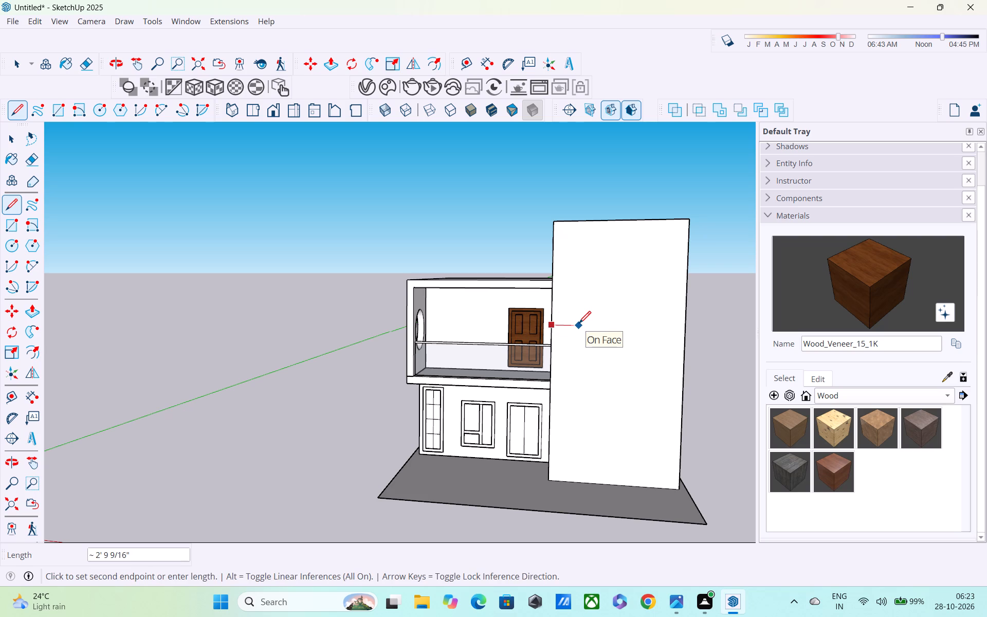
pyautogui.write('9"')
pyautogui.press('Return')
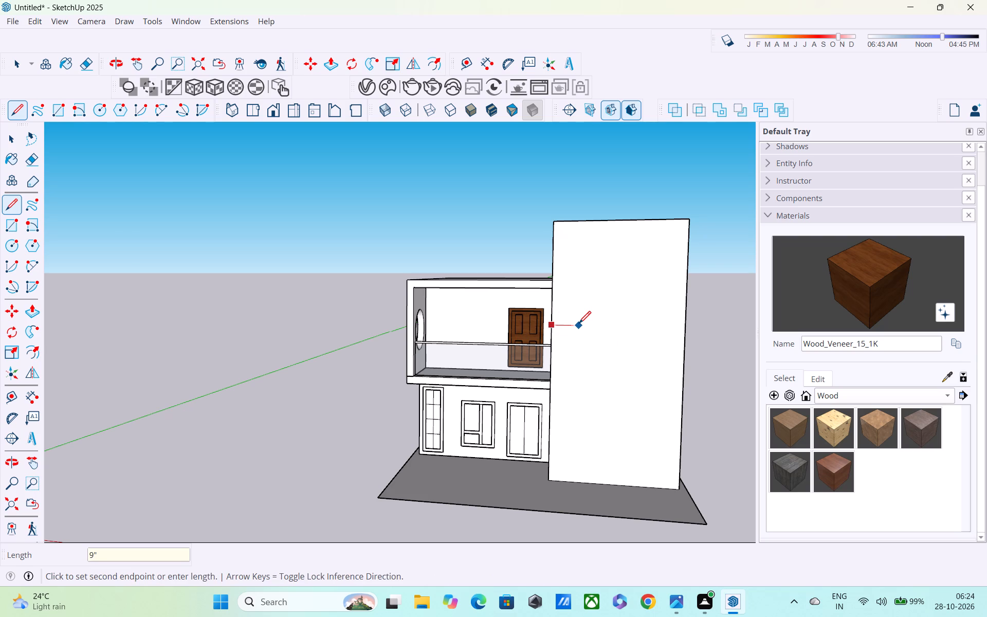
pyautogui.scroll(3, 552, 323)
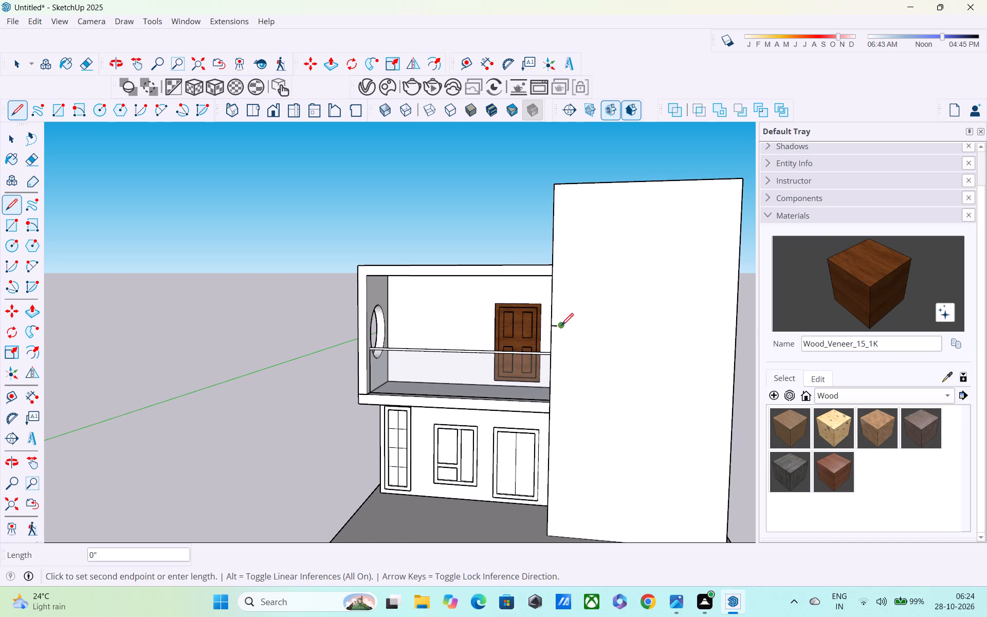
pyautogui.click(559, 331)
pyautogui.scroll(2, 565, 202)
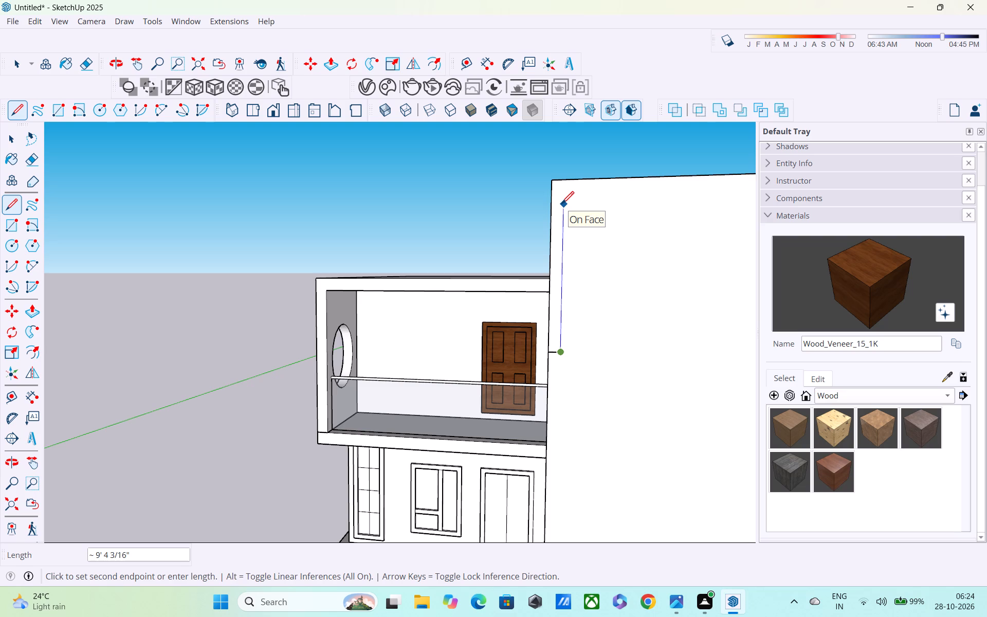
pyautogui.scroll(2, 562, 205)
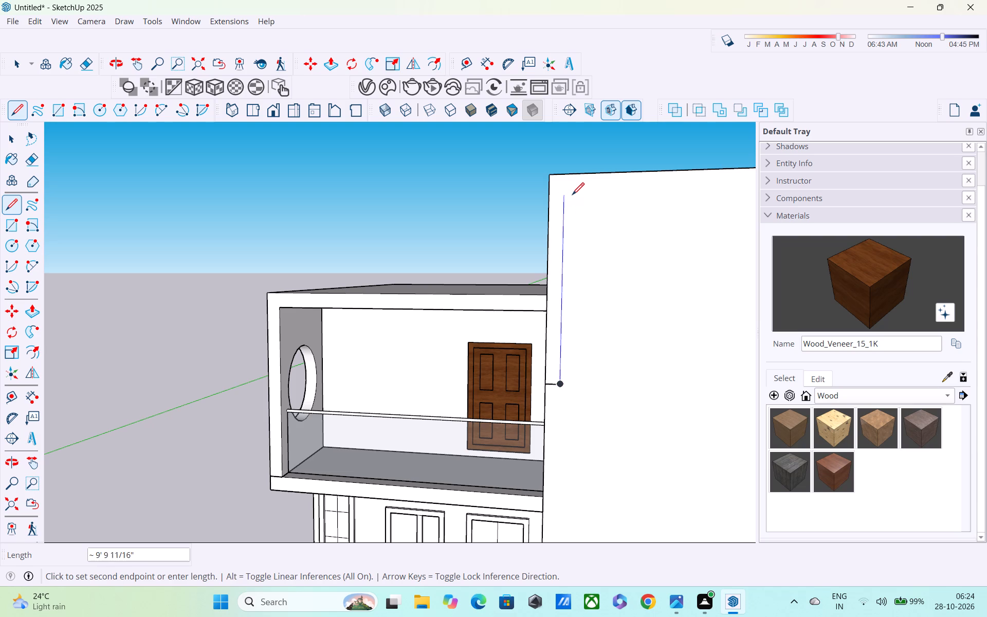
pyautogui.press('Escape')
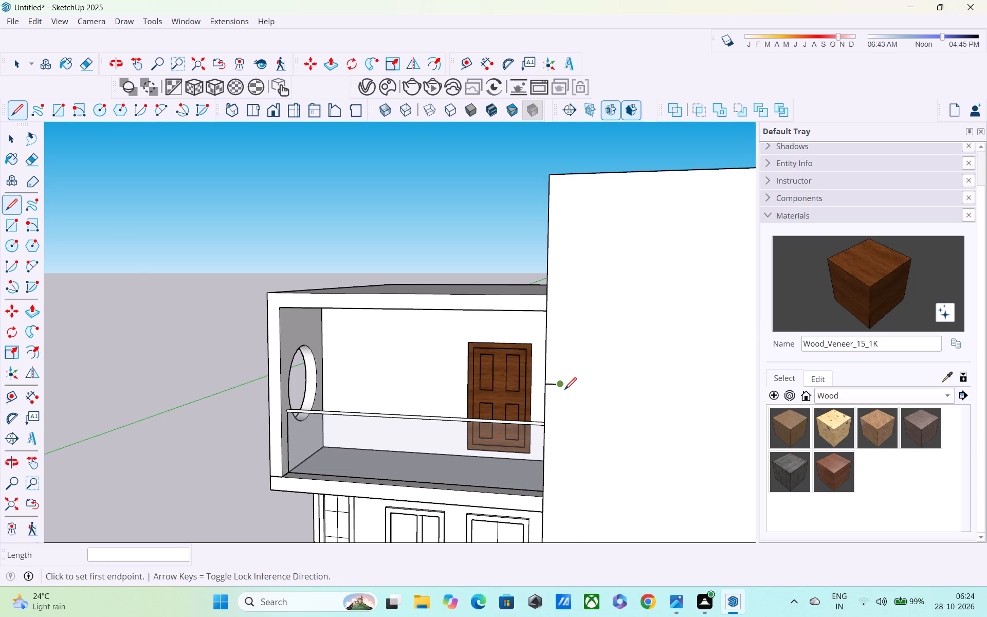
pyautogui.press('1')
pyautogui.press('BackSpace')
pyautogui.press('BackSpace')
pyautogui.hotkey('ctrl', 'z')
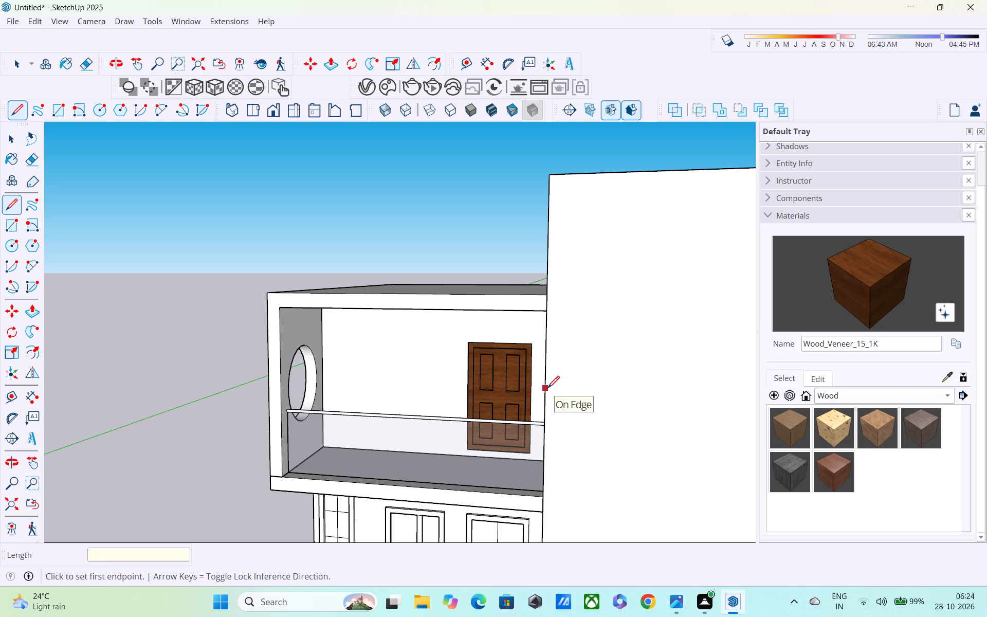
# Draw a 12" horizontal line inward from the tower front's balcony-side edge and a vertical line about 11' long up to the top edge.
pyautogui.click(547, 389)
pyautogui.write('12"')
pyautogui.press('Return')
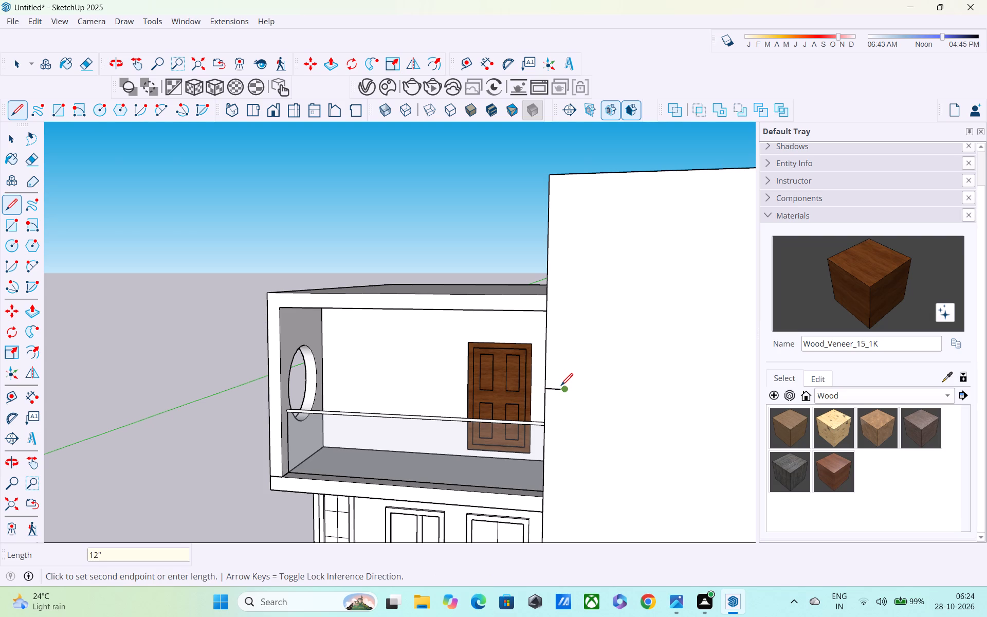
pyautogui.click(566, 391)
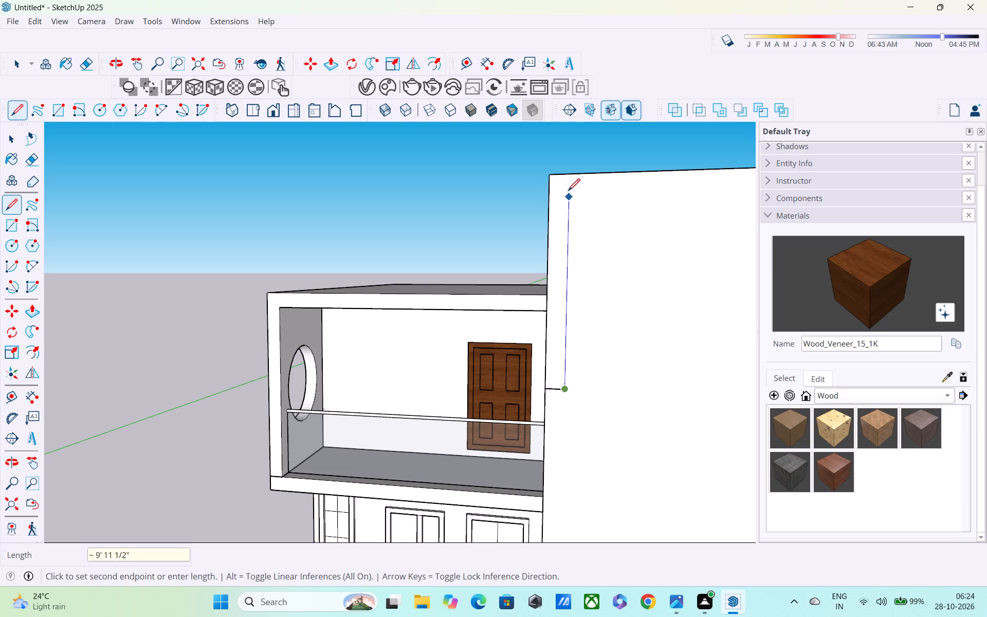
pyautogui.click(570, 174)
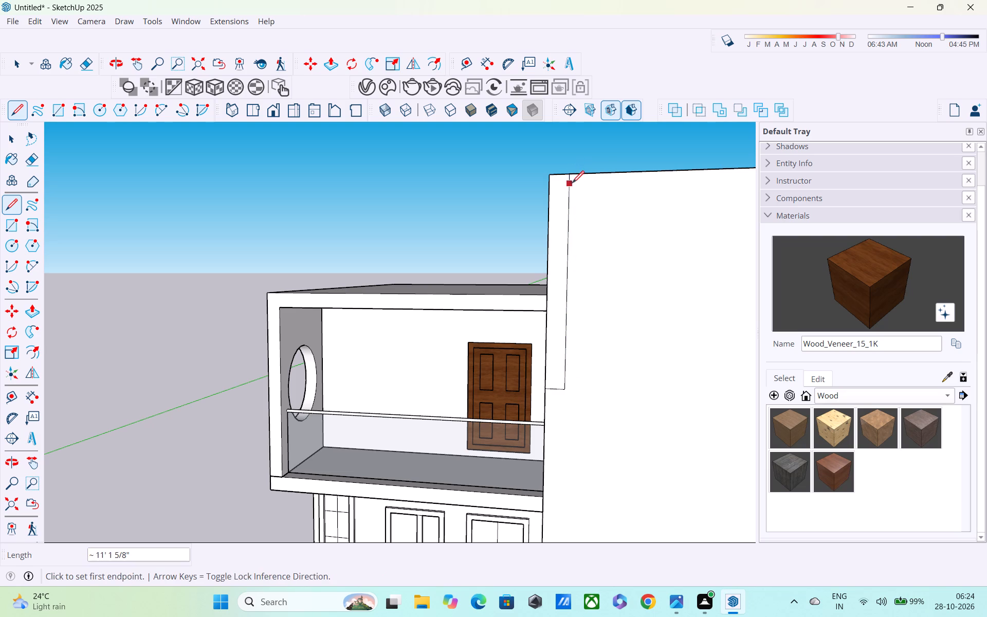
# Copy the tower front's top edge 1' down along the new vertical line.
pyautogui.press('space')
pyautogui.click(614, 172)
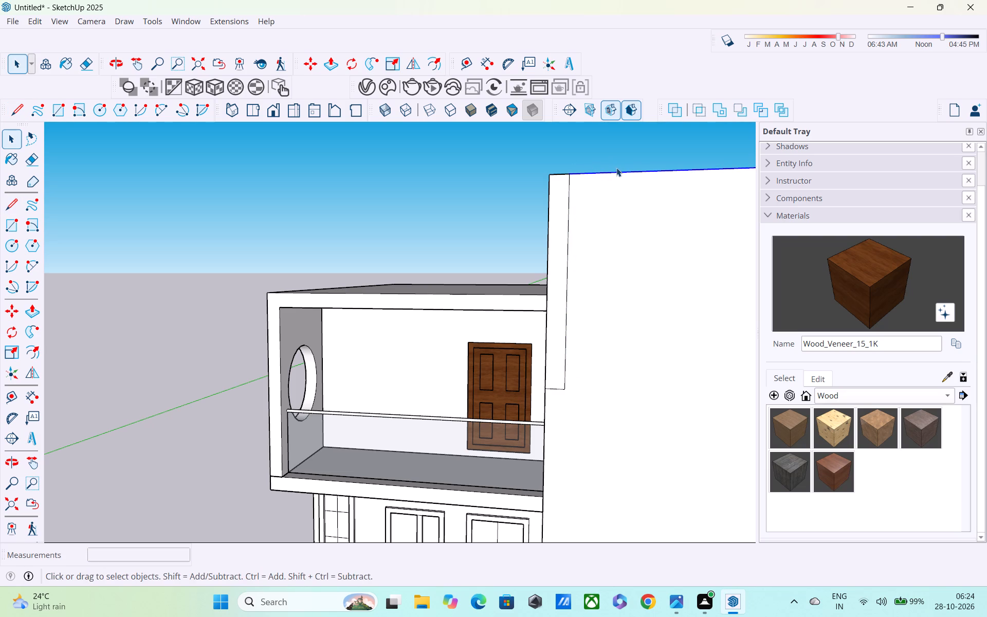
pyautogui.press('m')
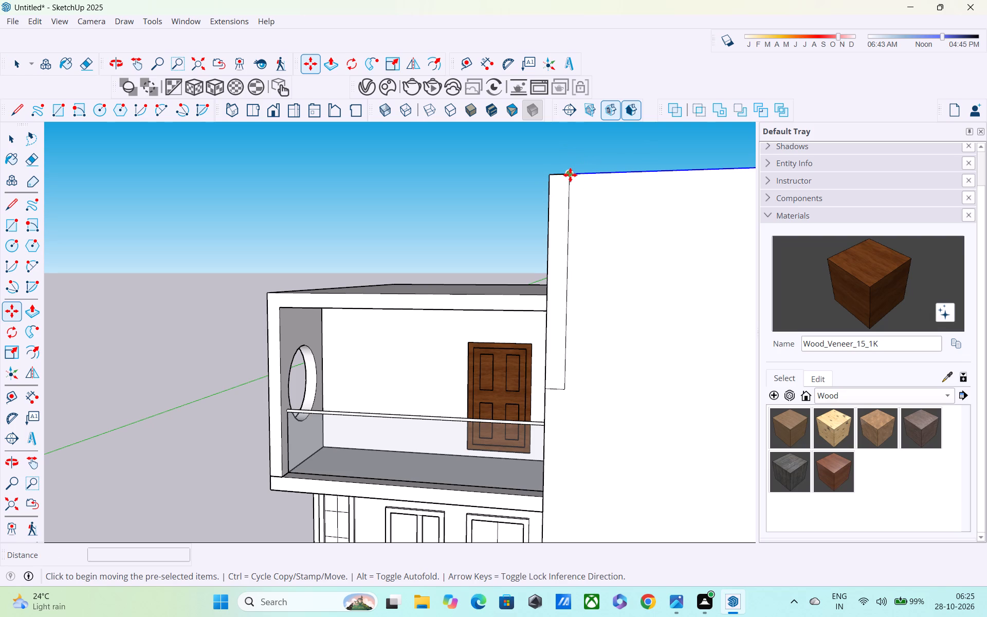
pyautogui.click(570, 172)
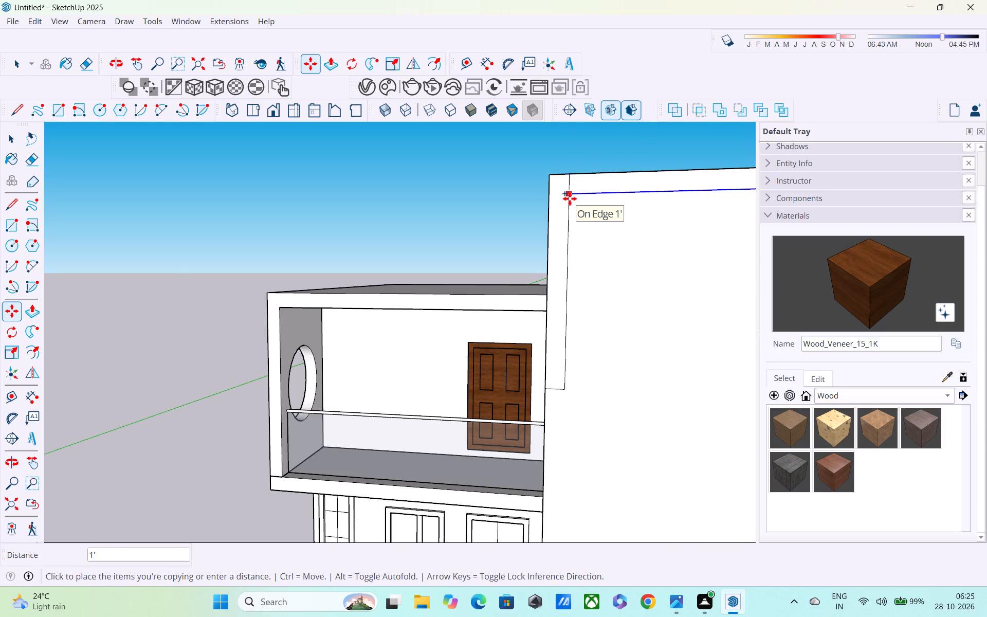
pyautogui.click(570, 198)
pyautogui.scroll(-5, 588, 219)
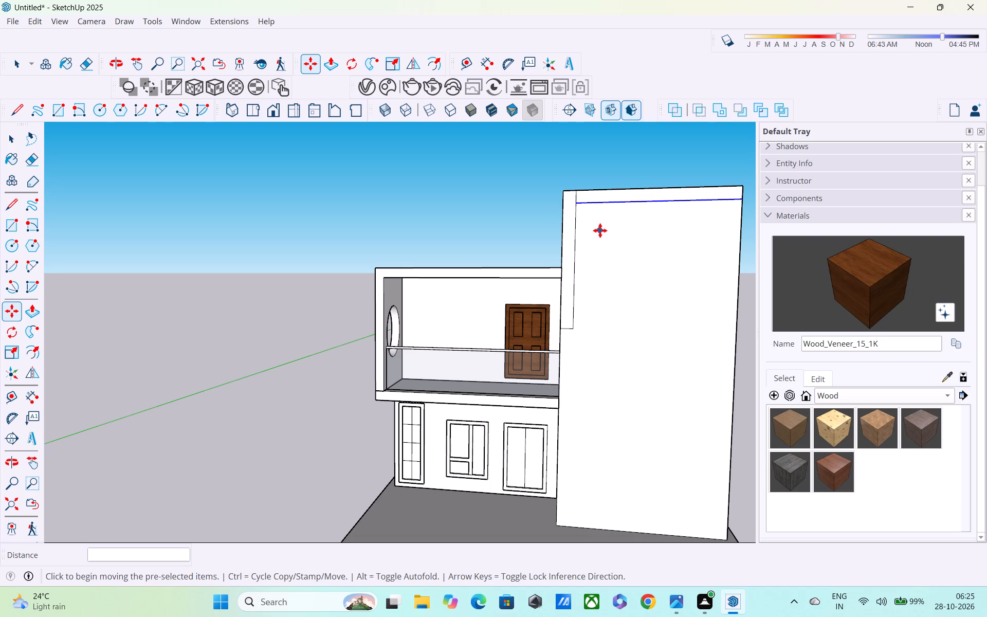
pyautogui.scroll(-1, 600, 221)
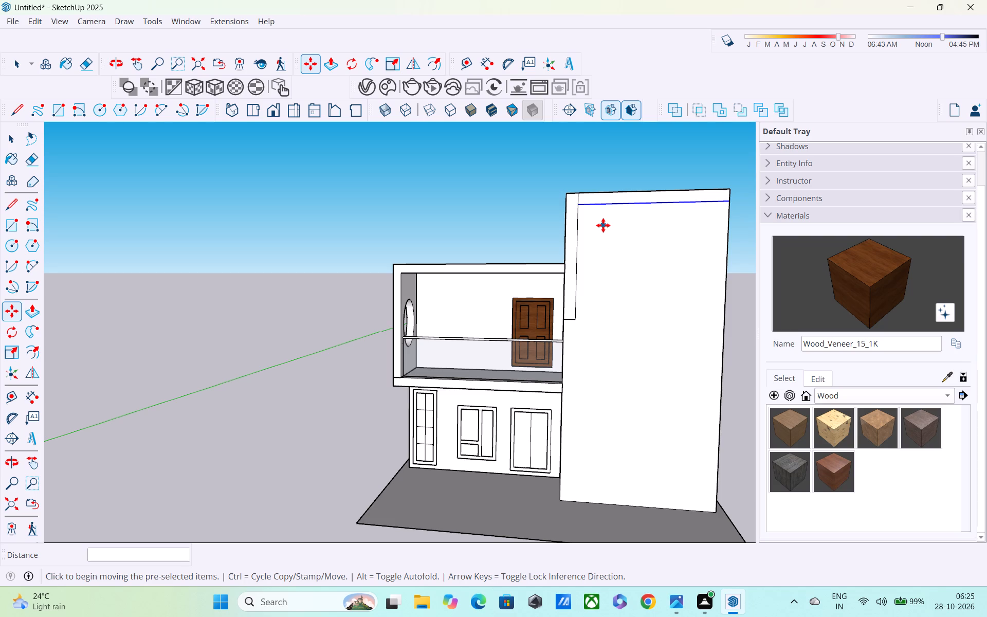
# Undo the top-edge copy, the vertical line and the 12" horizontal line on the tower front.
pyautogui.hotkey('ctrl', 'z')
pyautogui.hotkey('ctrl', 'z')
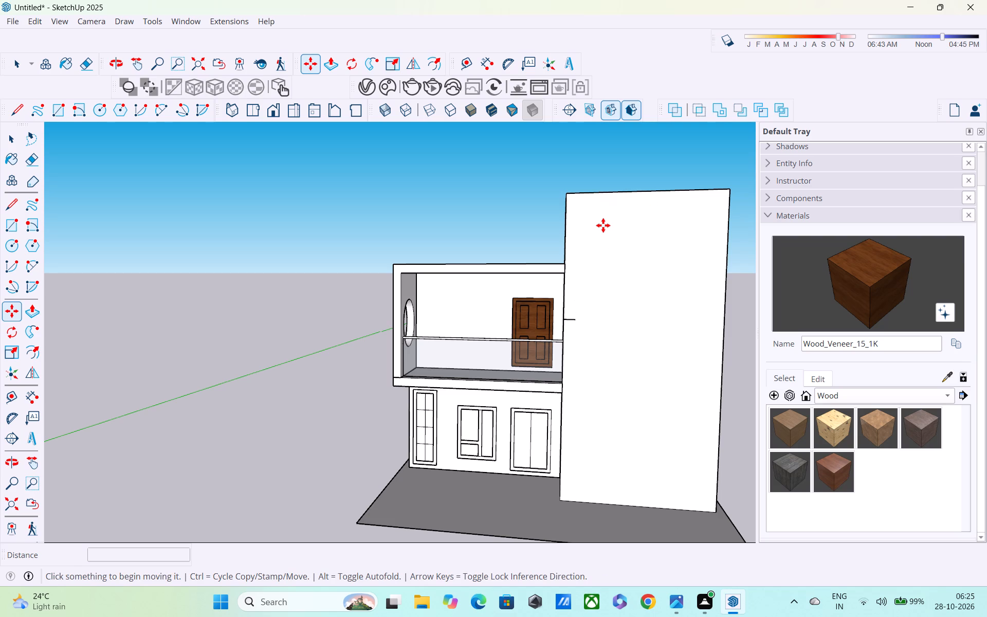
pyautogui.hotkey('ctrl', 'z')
# Draw a 9" horizontal line inward from the tower front's balcony-side edge and a vertical line from its end up to the top edge.
pyautogui.press('l')
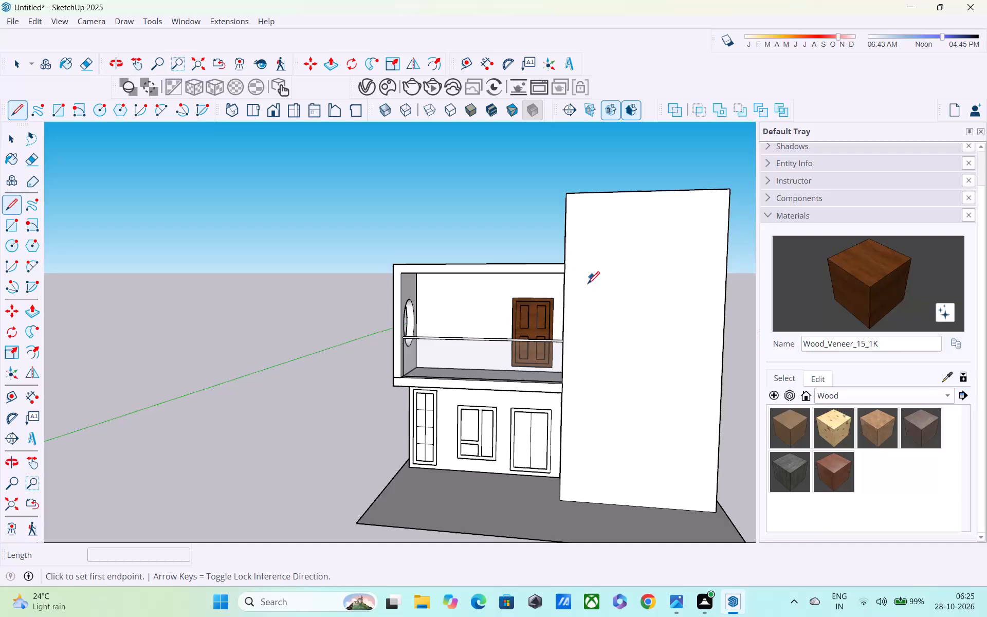
pyautogui.click(563, 320)
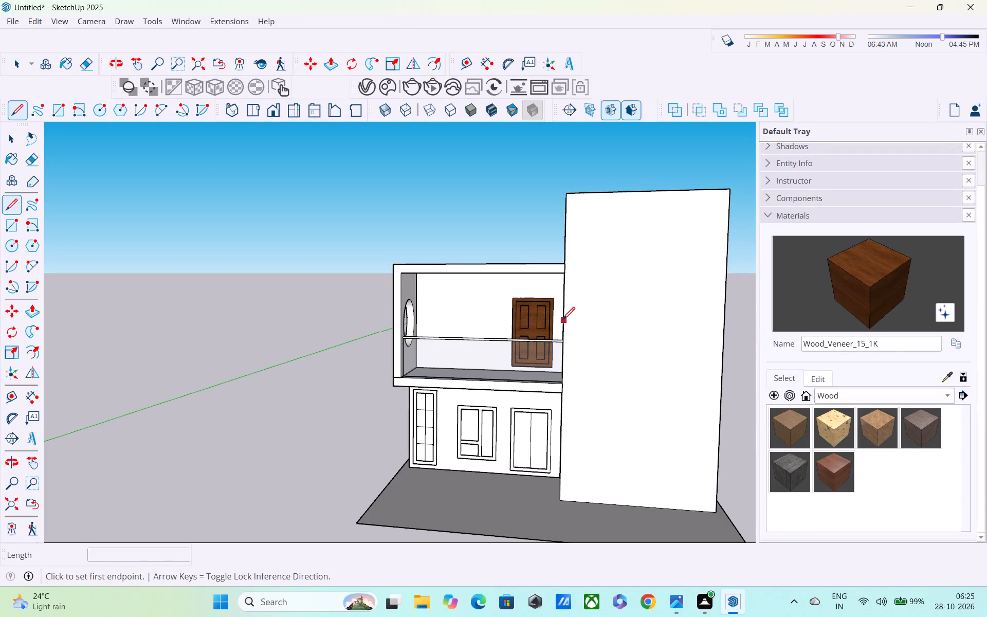
pyautogui.scroll(3, 580, 322)
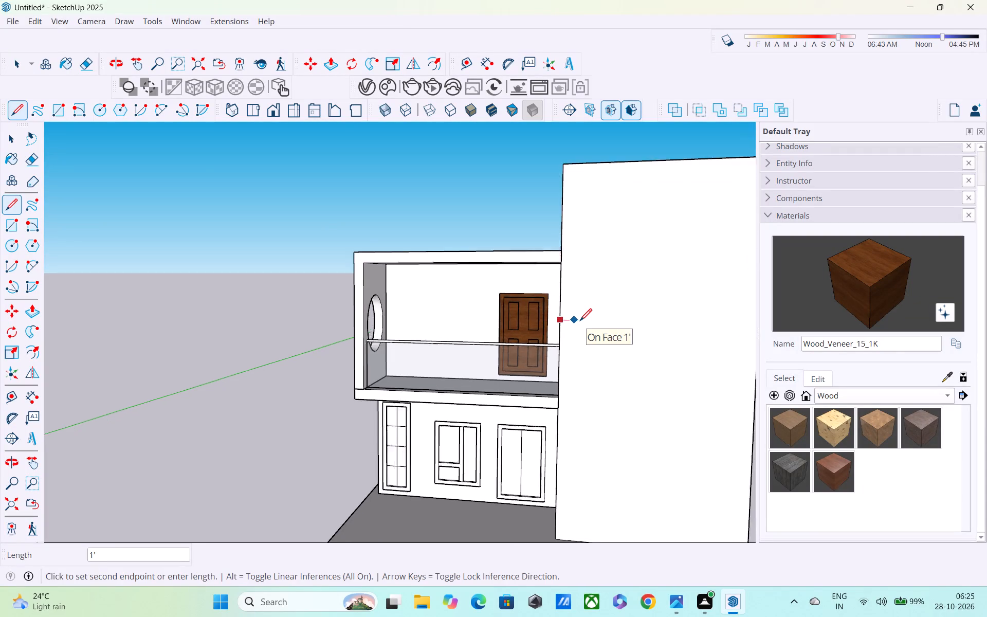
pyautogui.scroll(4, 574, 323)
pyautogui.write('9"')
pyautogui.press('Return')
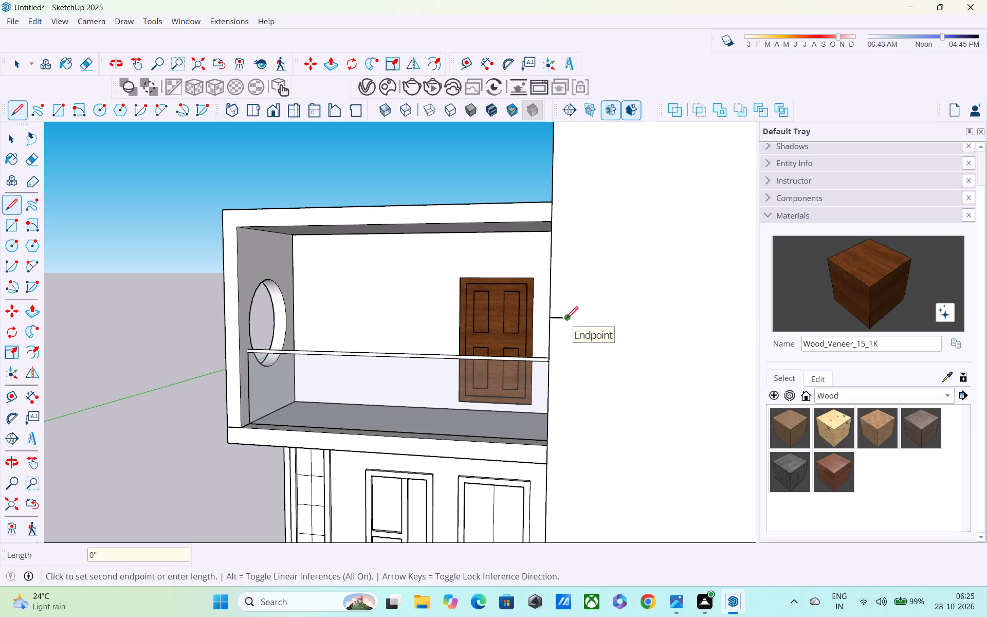
pyautogui.click(566, 320)
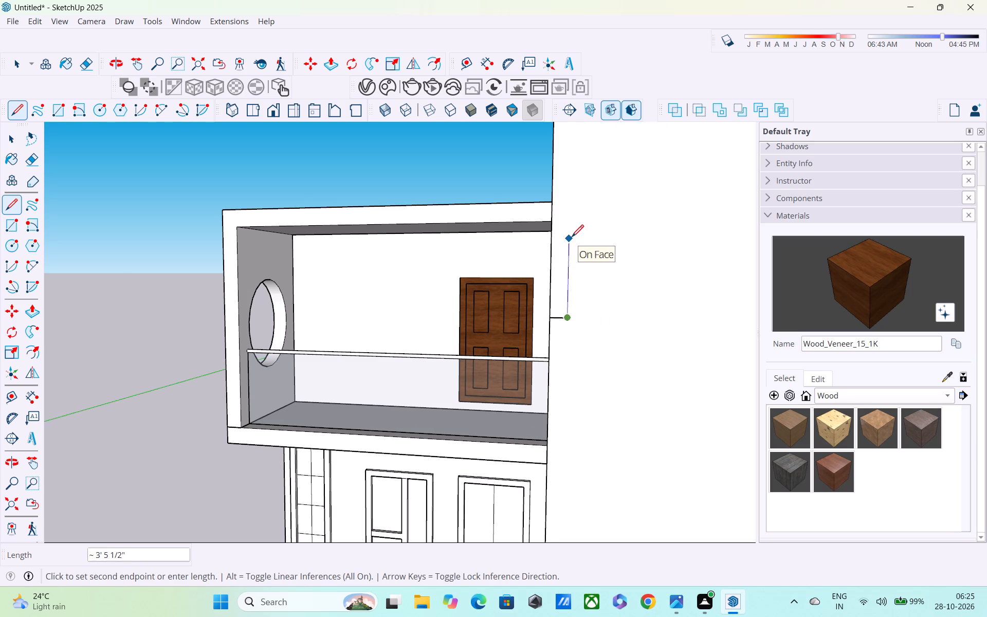
pyautogui.keyDown('shift'); pyautogui.moveTo(572, 238); pyautogui.dragTo(555, 512, button='middle'); pyautogui.keyUp('shift')
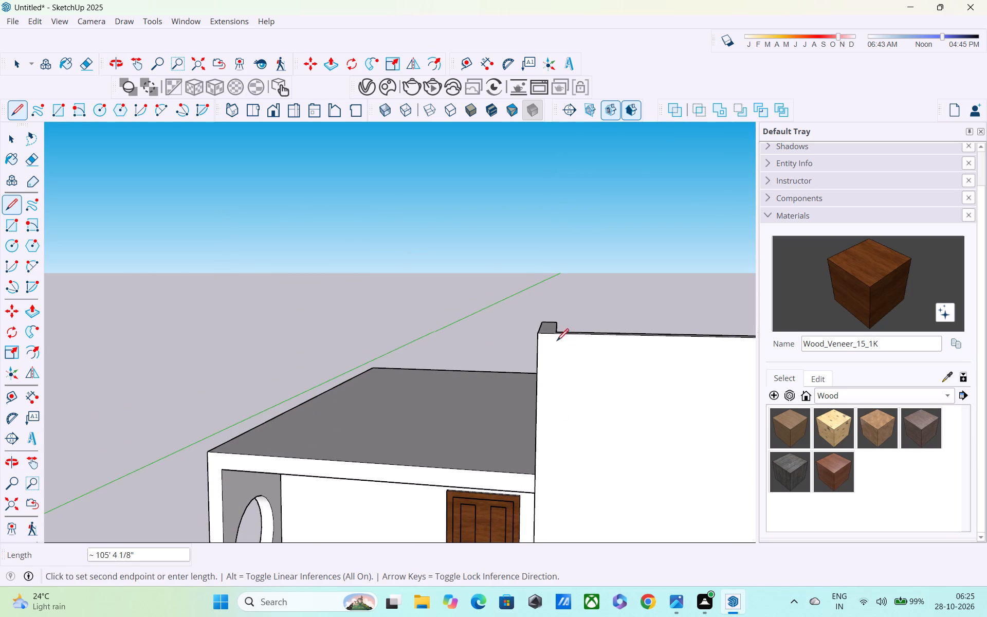
pyautogui.keyDown('shift'); pyautogui.moveTo(559, 409); pyautogui.dragTo(562, 259, button='middle'); pyautogui.keyUp('shift')
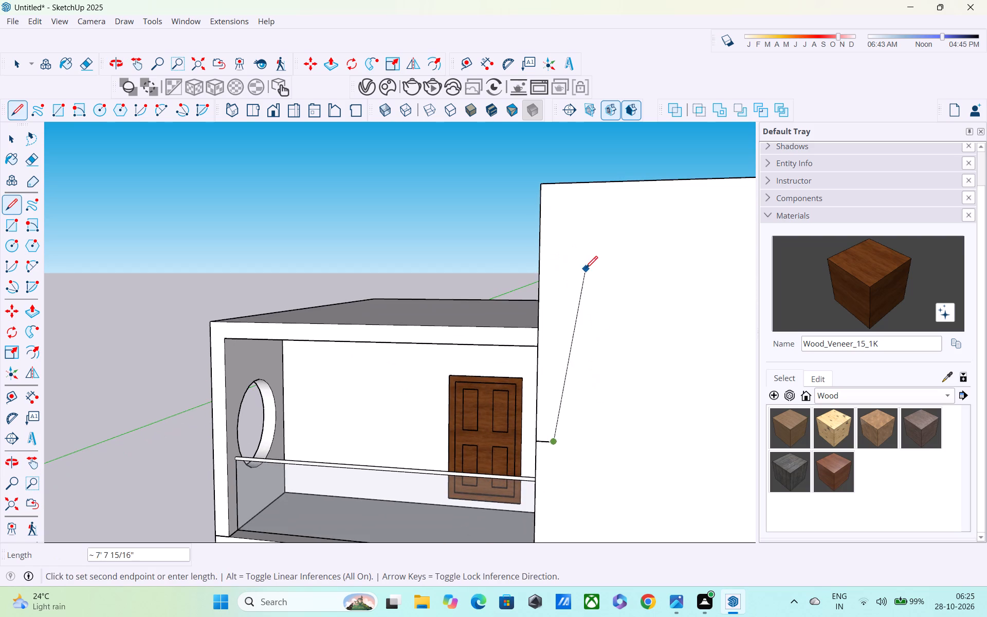
pyautogui.moveTo(563, 234); pyautogui.dragTo(570, 330, button='middle')
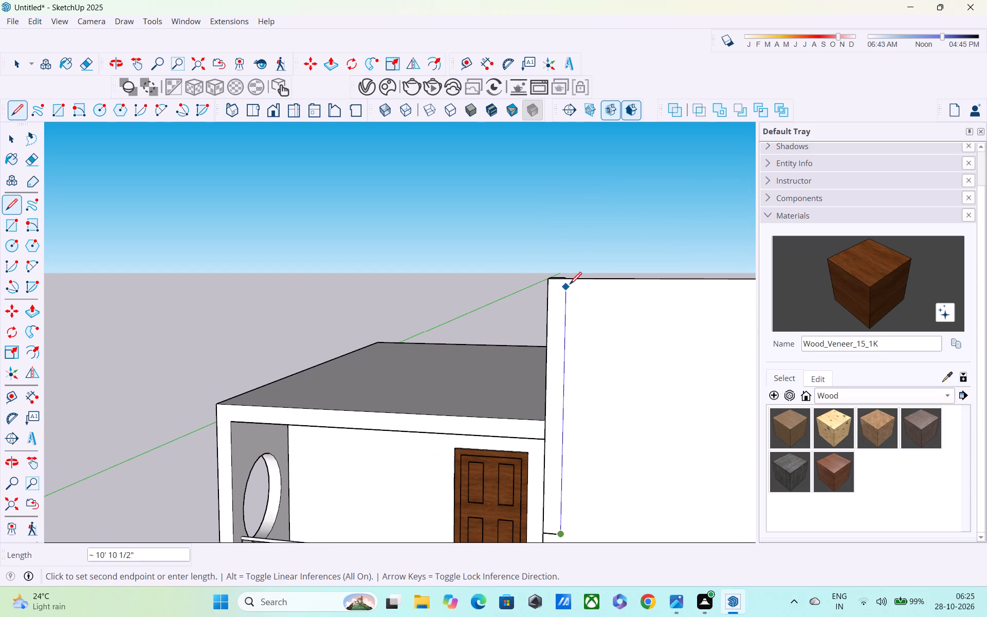
pyautogui.click(570, 280)
pyautogui.press('space')
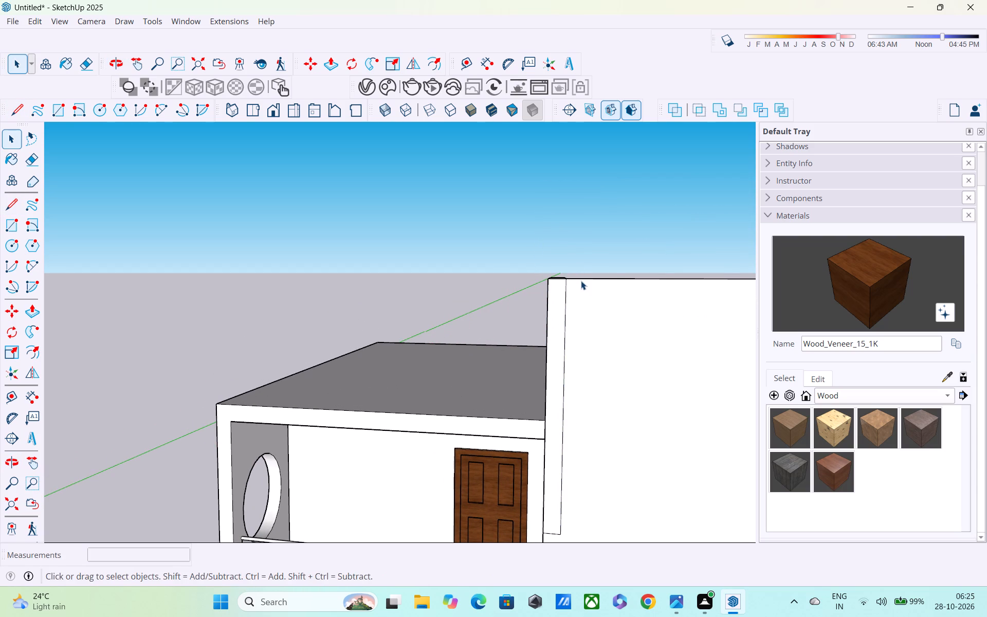
pyautogui.moveTo(582, 278); pyautogui.dragTo(493, 328, button='middle')
pyautogui.scroll(2, 497, 343)
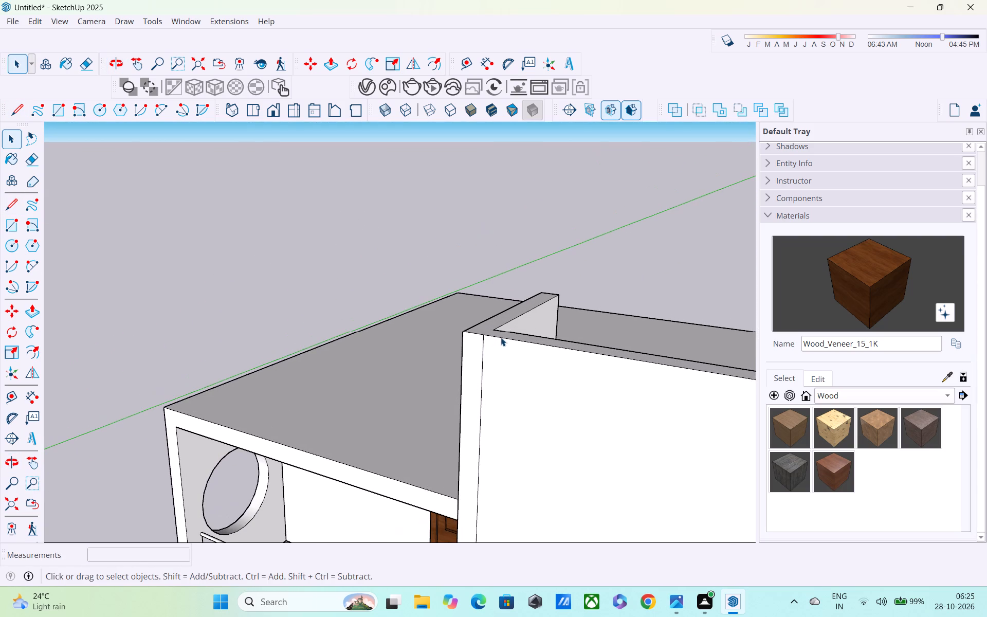
# Copy the tower front's top edge 9" down along the vertical border line.
pyautogui.click(501, 338)
pyautogui.press('m')
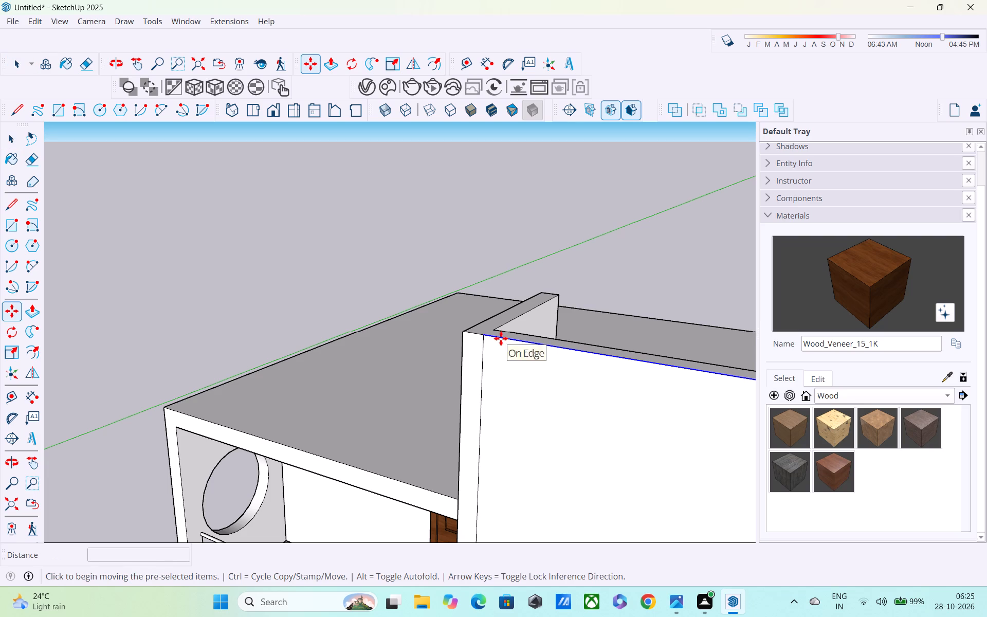
pyautogui.scroll(3, 492, 344)
pyautogui.click(483, 331)
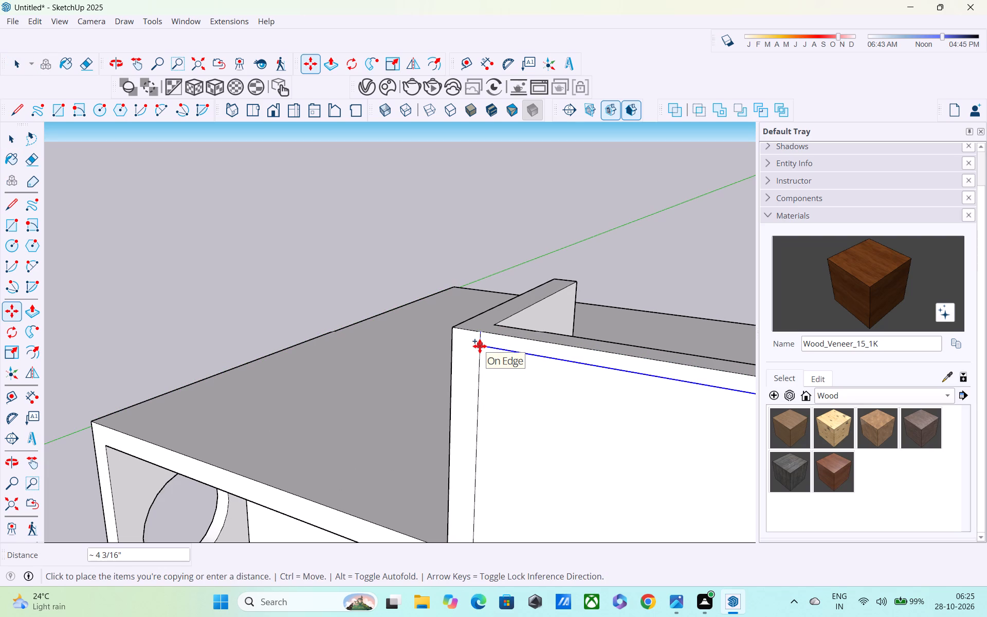
pyautogui.write('9"')
pyautogui.press('Return')
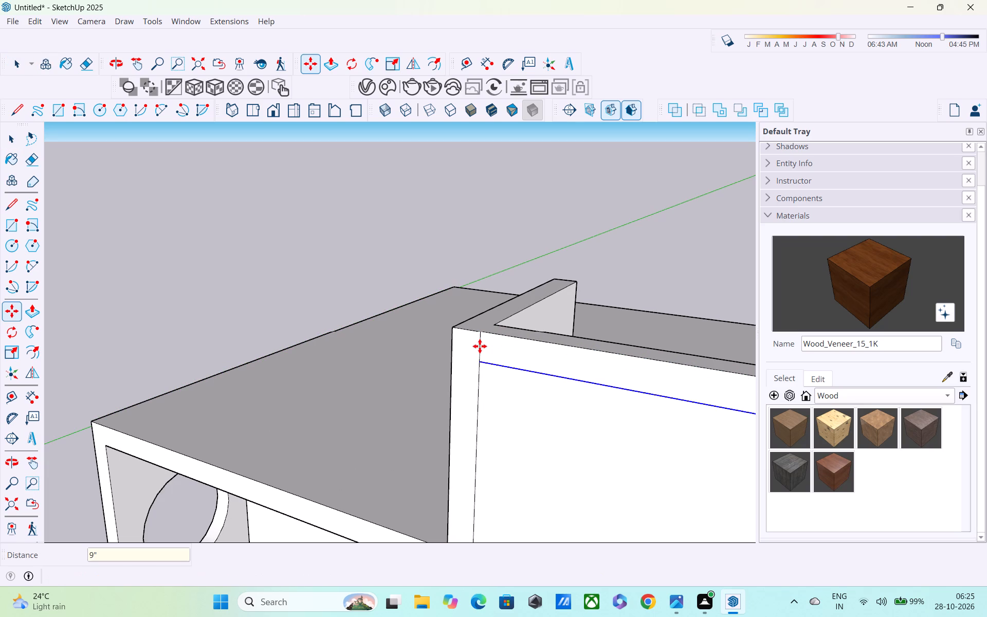
# Copy the tower front's outer vertical edge, opposite the balcony, 9" inward from the end of the lowered horizontal line.
pyautogui.scroll(-5, 480, 346)
pyautogui.keyDown('shift'); pyautogui.moveTo(466, 361); pyautogui.dragTo(233, 293, button='middle'); pyautogui.keyUp('shift')
pyautogui.keyDown('shift'); pyautogui.scroll(1, 233, 293); pyautogui.keyUp('shift')
pyautogui.scroll(-4, 234, 293)
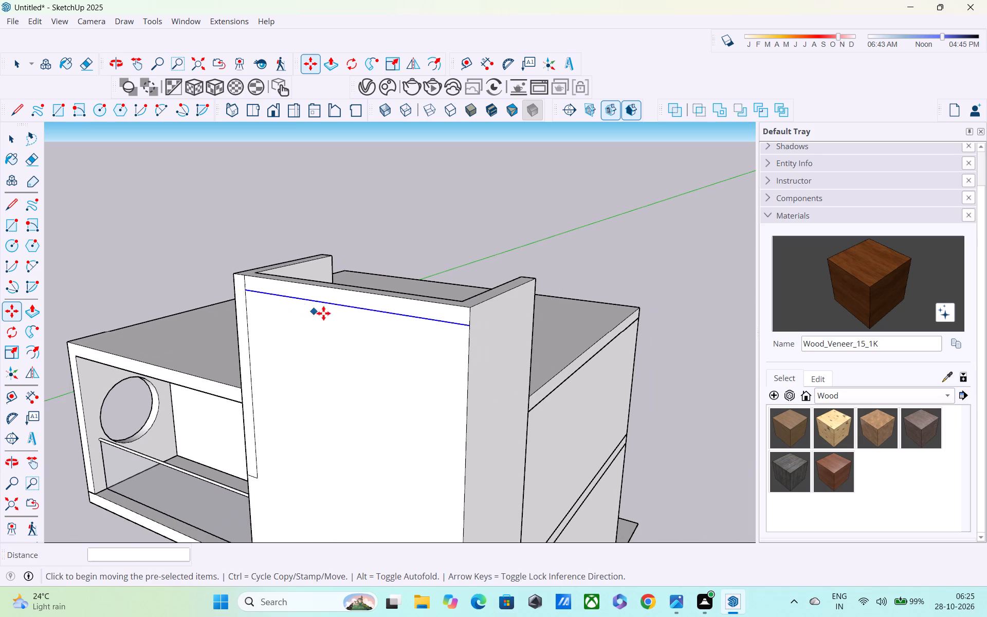
pyautogui.moveTo(438, 362); pyautogui.dragTo(534, 323, button='middle')
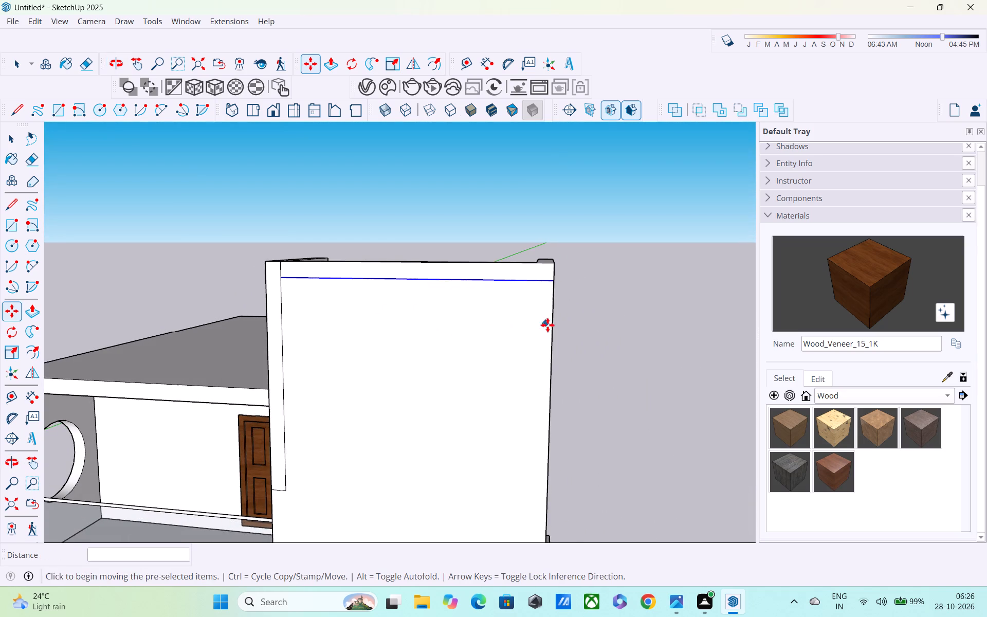
pyautogui.scroll(-6, 551, 326)
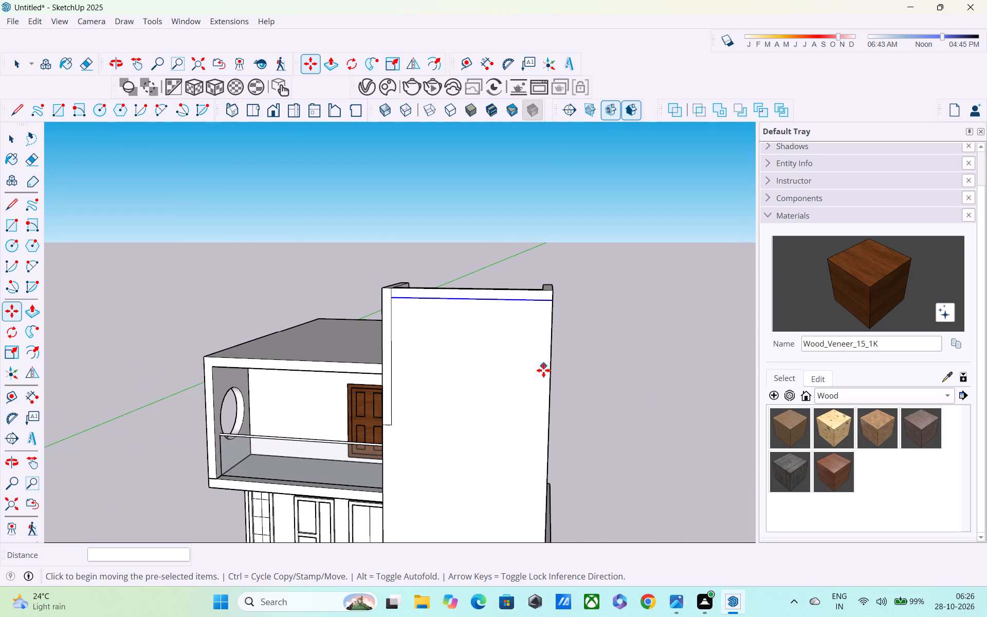
pyautogui.press('space')
pyautogui.click(586, 318)
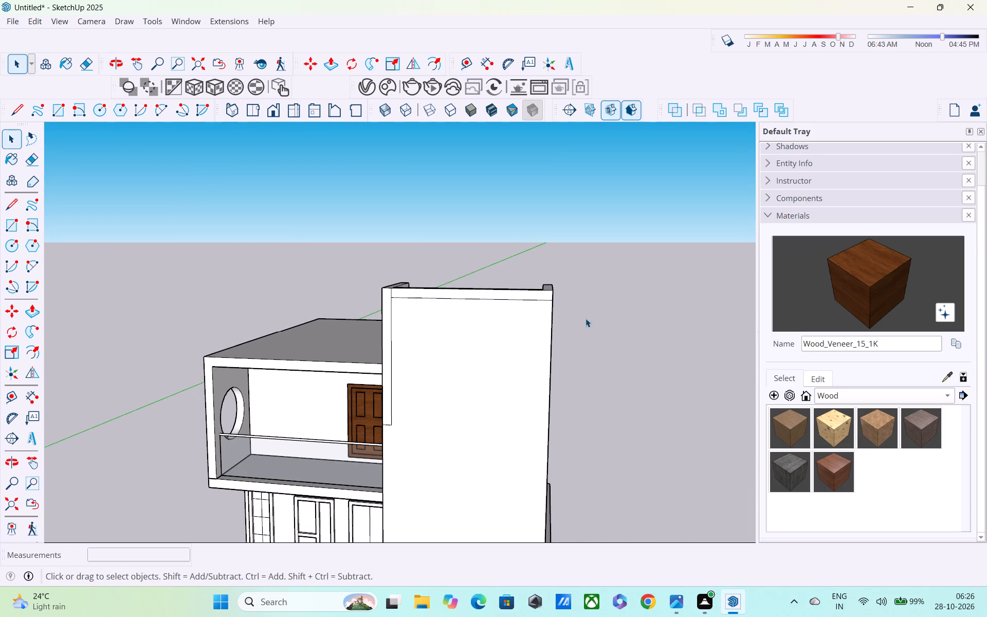
pyautogui.click(553, 338)
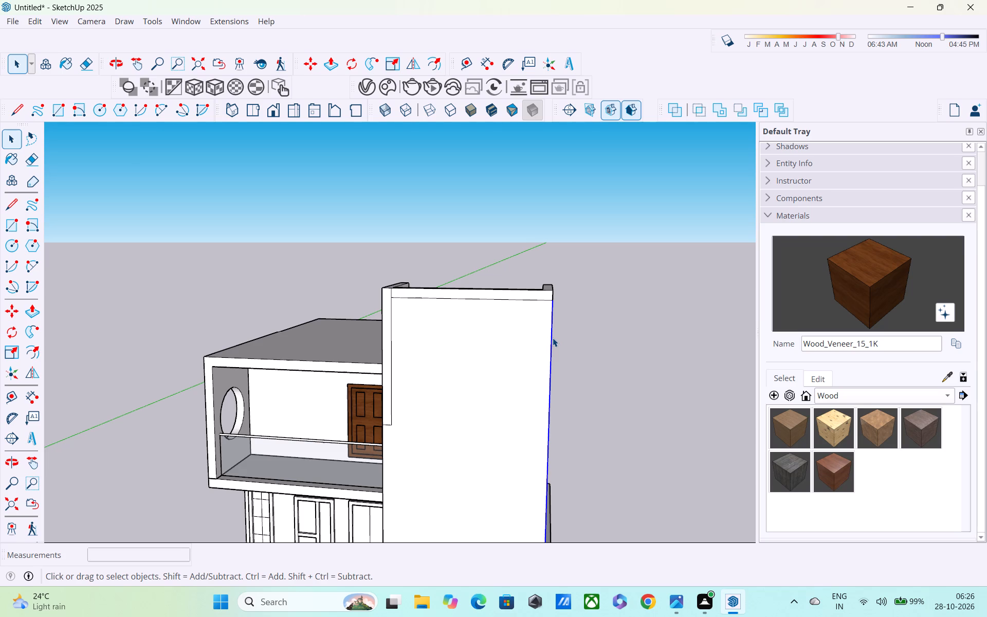
pyautogui.press('m')
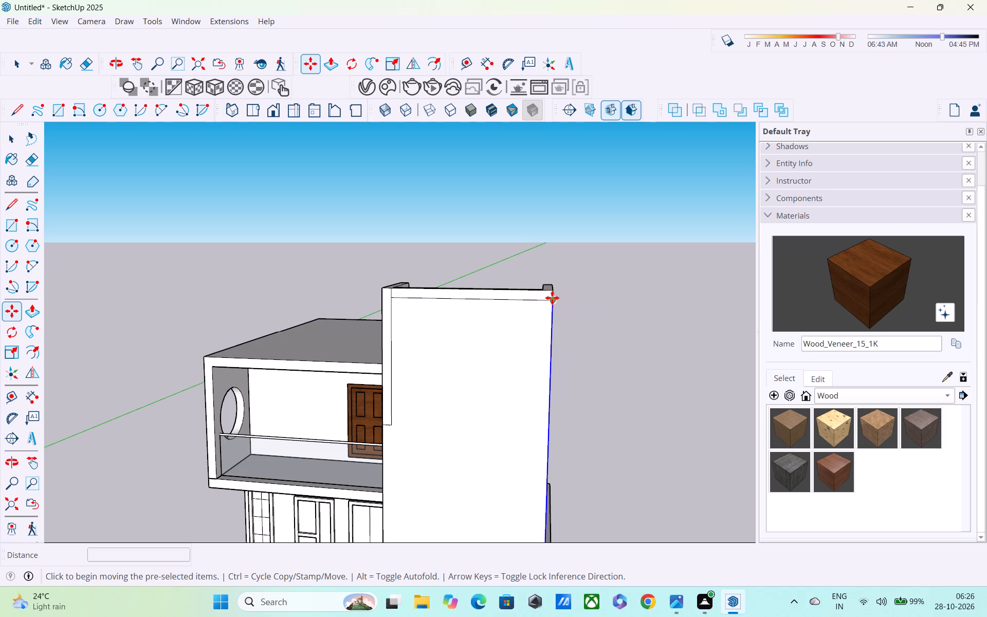
pyautogui.click(553, 300)
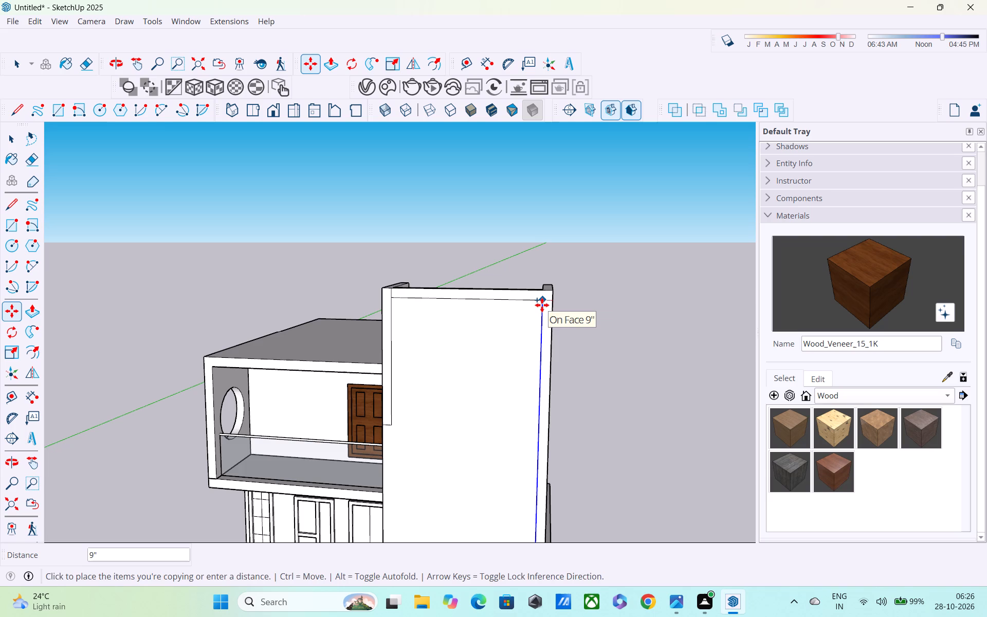
pyautogui.click(542, 305)
# Erase the leftover line stubs between the inset border lines and the tower front's outer edges at both upper corners.
pyautogui.scroll(-4, 517, 325)
pyautogui.keyDown('shift'); pyautogui.moveTo(511, 336); pyautogui.dragTo(531, 275, button='middle'); pyautogui.keyUp('shift')
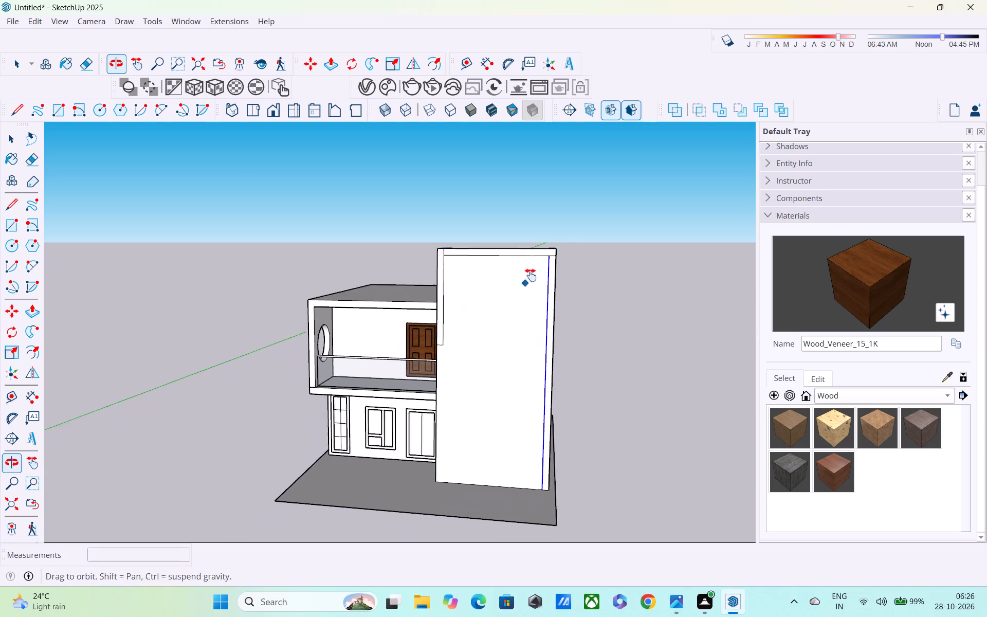
pyautogui.keyDown('shift'); pyautogui.moveTo(531, 275); pyautogui.dragTo(538, 262, button='middle'); pyautogui.keyUp('shift')
pyautogui.scroll(-1, 538, 262)
pyautogui.press('e')
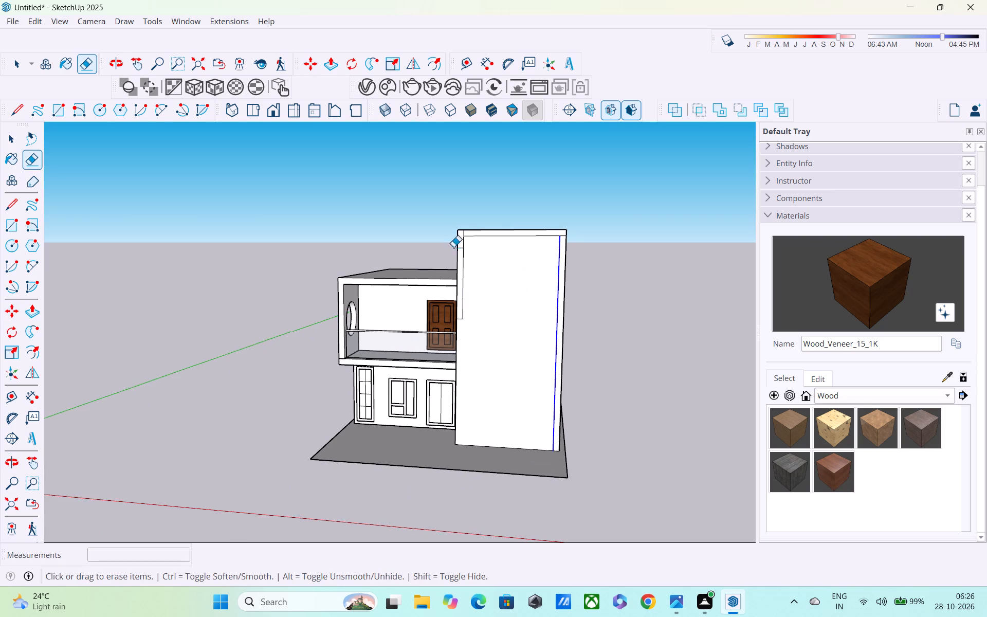
pyautogui.scroll(10, 452, 236)
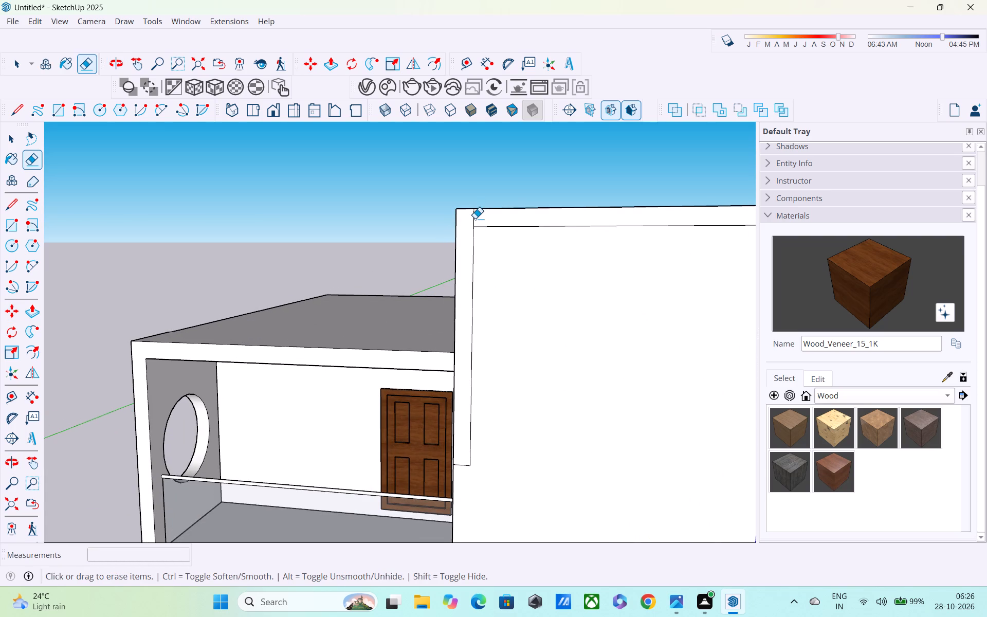
pyautogui.click(475, 219)
pyautogui.scroll(-5, 475, 219)
pyautogui.moveTo(483, 272); pyautogui.dragTo(304, 308, button='middle')
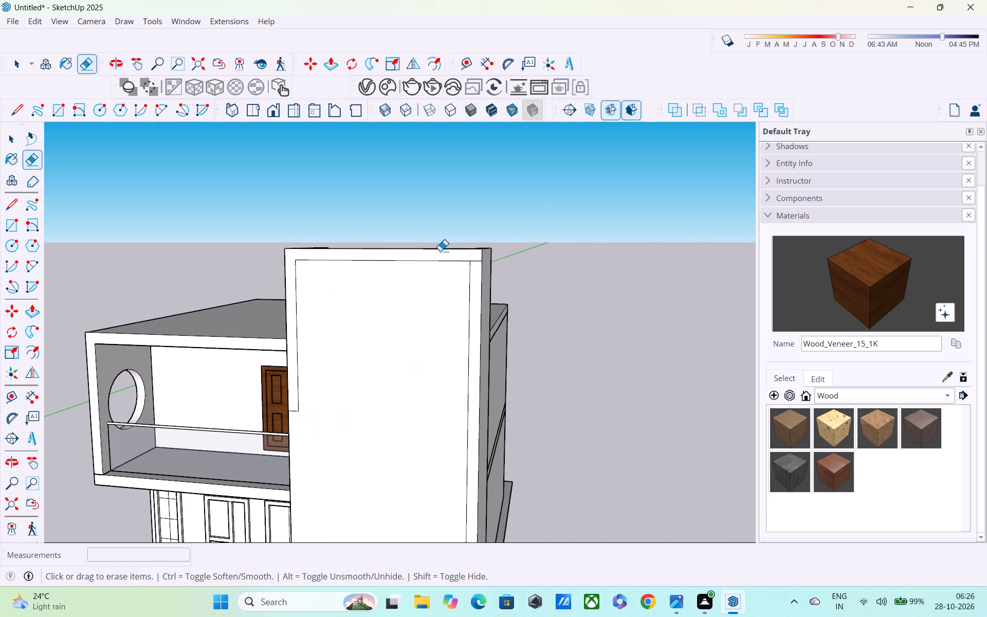
pyautogui.scroll(7, 448, 255)
pyautogui.click(496, 267)
pyautogui.scroll(-5, 496, 268)
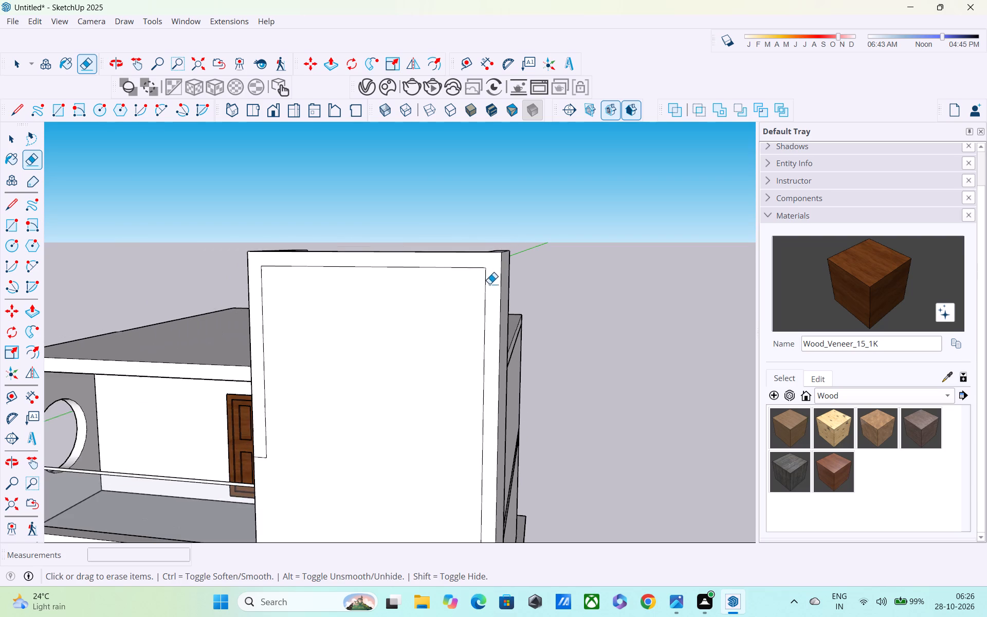
# Push/Pull the border strip around the tower front outward by 1'.
pyautogui.moveTo(453, 308); pyautogui.dragTo(464, 243, button='middle')
pyautogui.scroll(1, 465, 243)
pyautogui.scroll(-5, 466, 243)
pyautogui.keyDown('shift'); pyautogui.moveTo(444, 299); pyautogui.dragTo(459, 210, button='middle'); pyautogui.keyUp('shift')
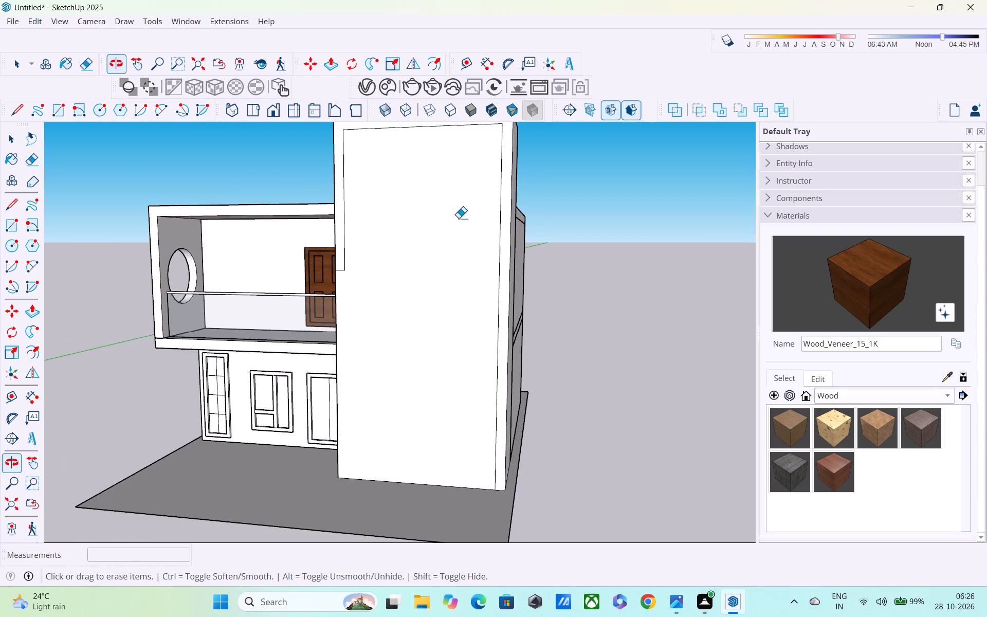
pyautogui.scroll(1, 458, 221)
pyautogui.moveTo(437, 286); pyautogui.dragTo(439, 447, button='middle')
pyautogui.scroll(-1, 442, 373)
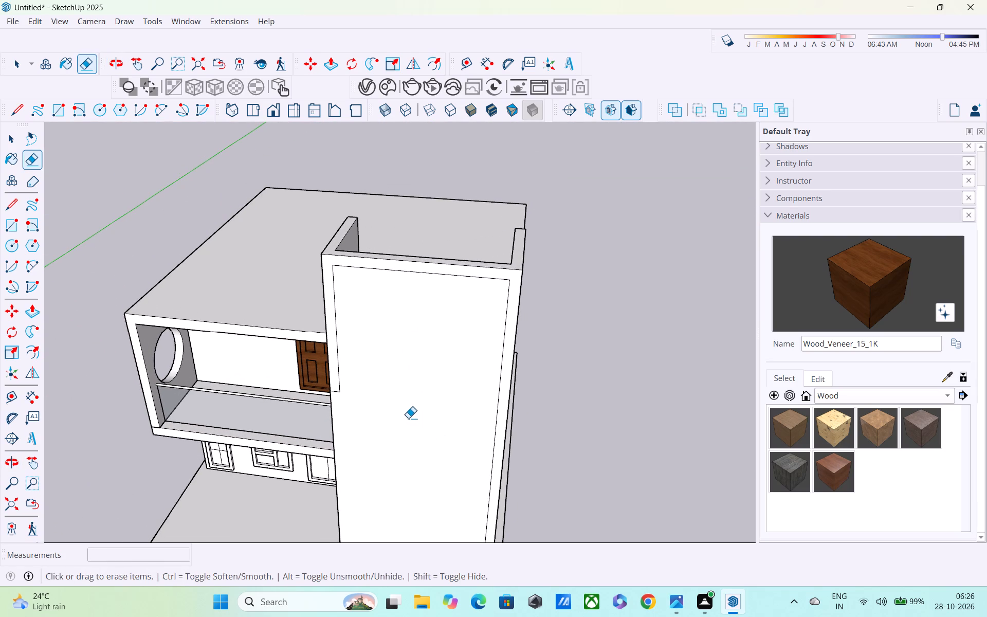
pyautogui.press('p')
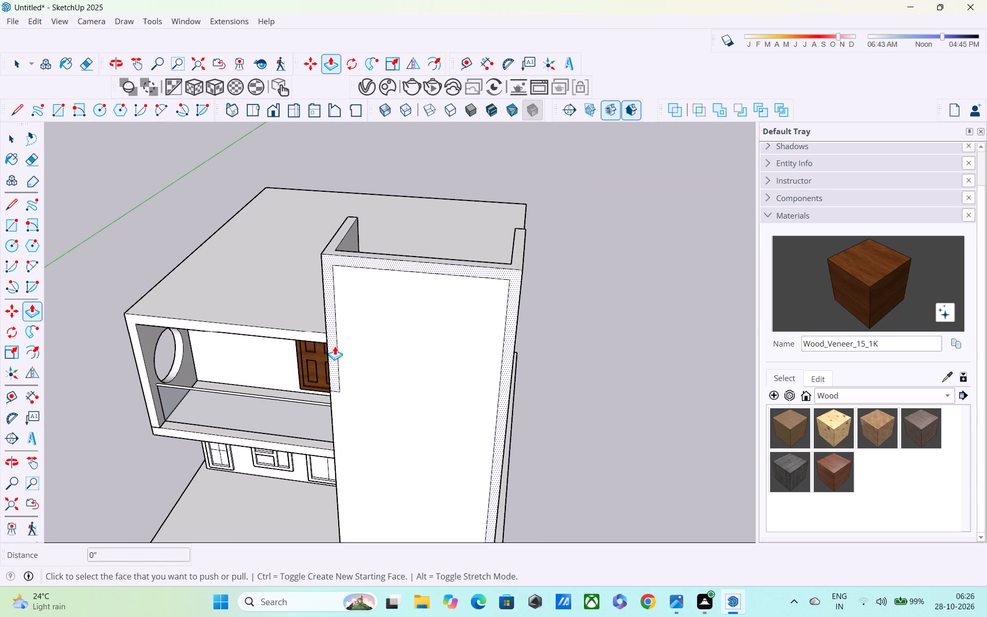
pyautogui.click(334, 348)
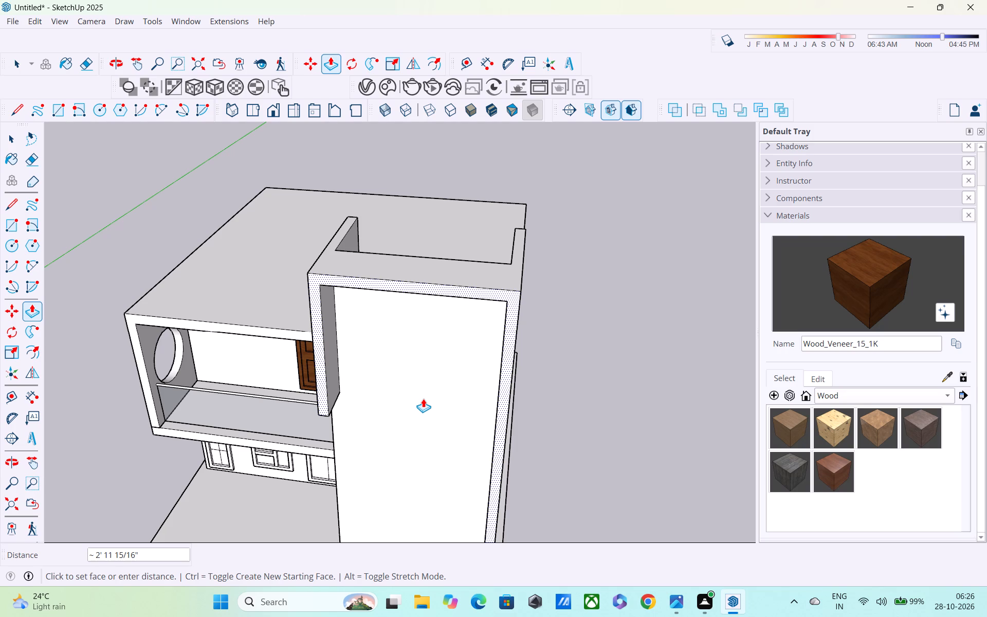
pyautogui.write("1'")
pyautogui.press('Return')
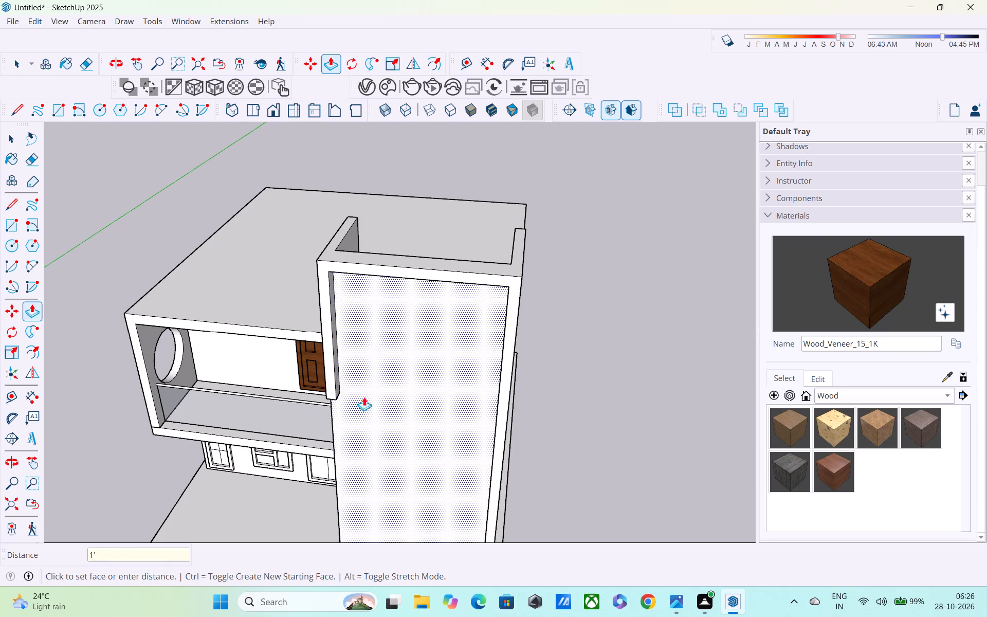
# Push/Pull the tower's projecting border a further 0.5' outward.
pyautogui.click(322, 352)
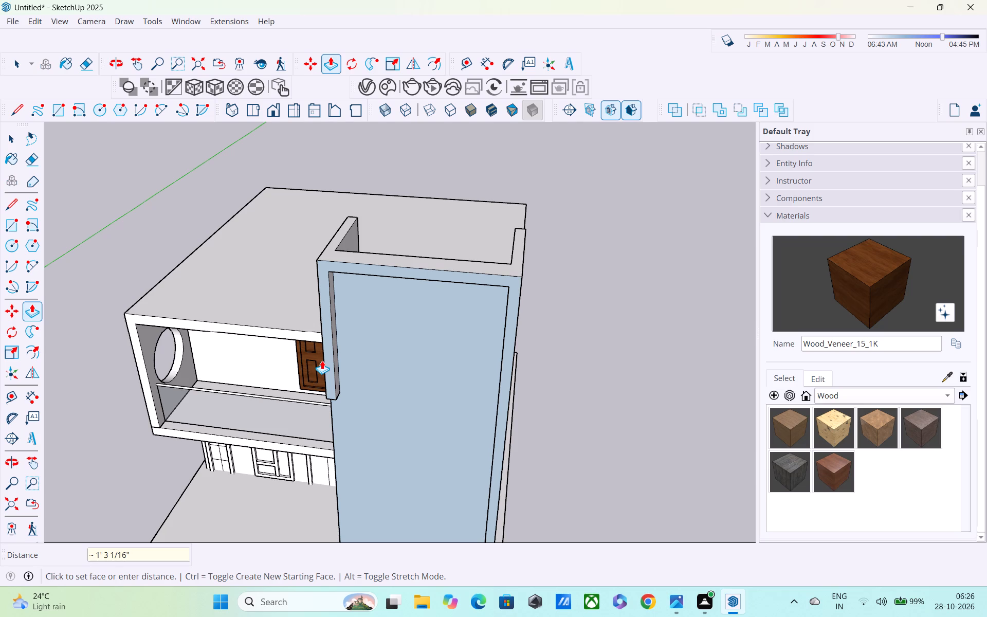
pyautogui.press('Escape')
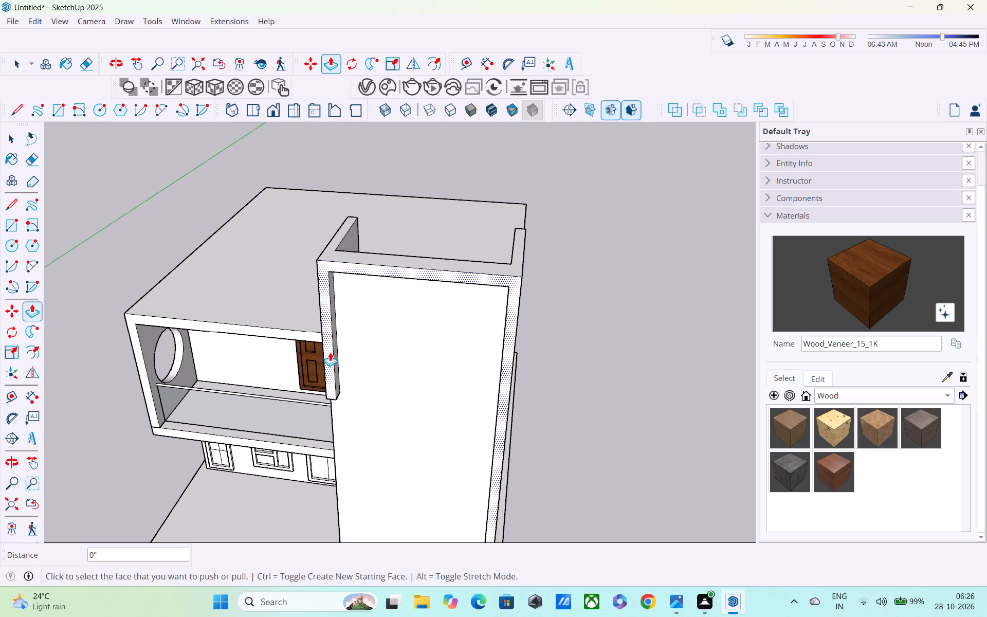
pyautogui.click(327, 363)
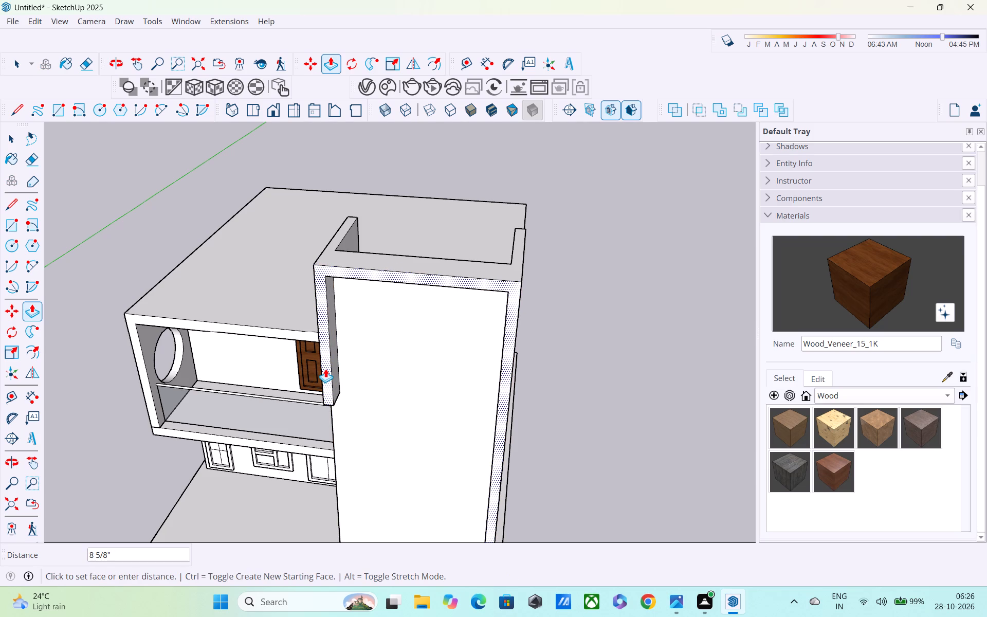
pyautogui.write('1.')
pyautogui.press('BackSpace')
pyautogui.press('BackSpace')
pyautogui.write("0.5'")
pyautogui.press('Return')
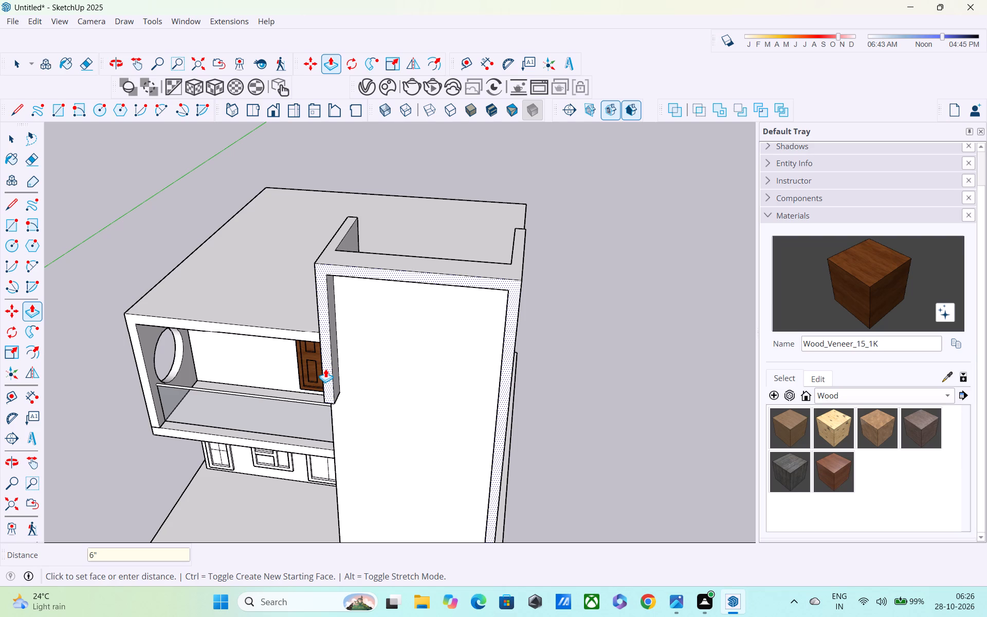
# Examine the tower's projecting border and the whole front facade from several angles.
pyautogui.scroll(-2, 325, 369)
pyautogui.scroll(1, 401, 546)
pyautogui.moveTo(404, 533); pyautogui.dragTo(550, 312, button='middle')
pyautogui.scroll(-5, 567, 312)
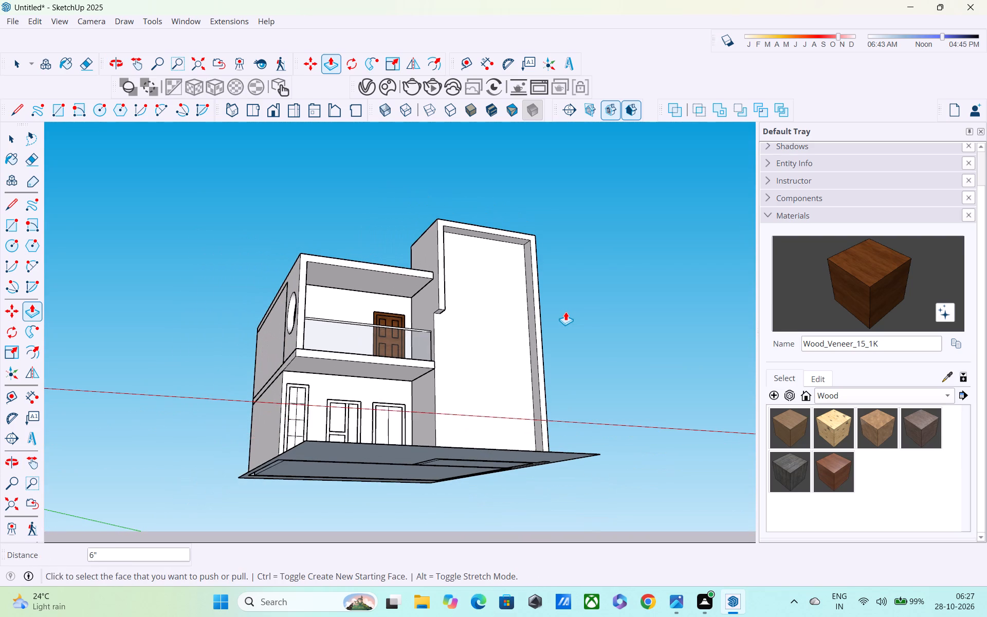
pyautogui.scroll(-4, 569, 299)
pyautogui.moveTo(565, 314); pyautogui.dragTo(552, 329, button='middle')
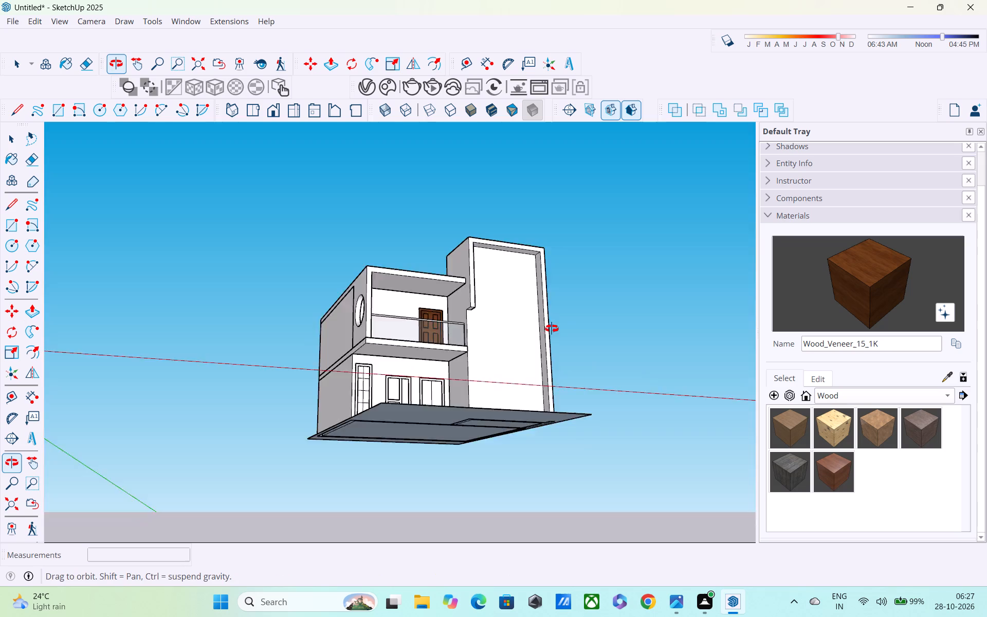
pyautogui.moveTo(552, 329); pyautogui.dragTo(451, 369, button='middle')
pyautogui.scroll(6, 448, 370)
pyautogui.moveTo(446, 364); pyautogui.dragTo(492, 409, button='middle')
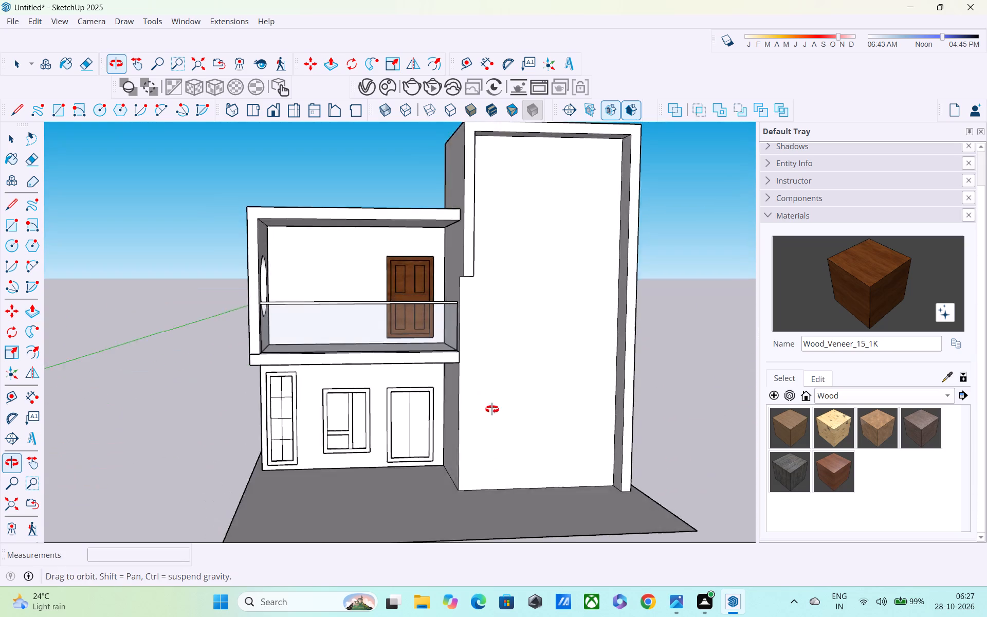
pyautogui.moveTo(492, 409); pyautogui.dragTo(614, 360, button='middle')
pyautogui.scroll(4, 440, 423)
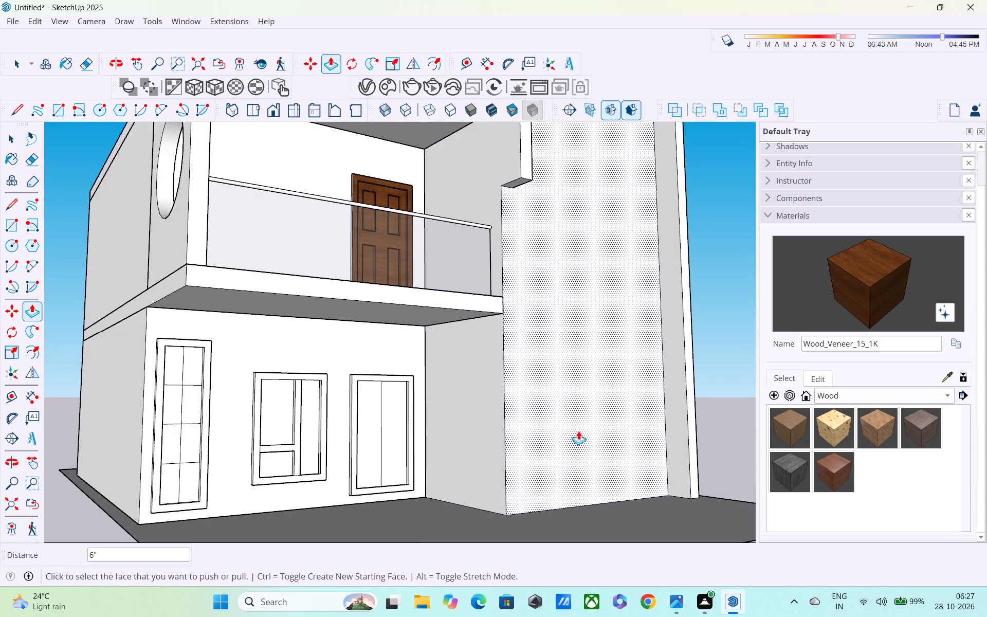
# Place a horizontal guide 2' above the bottom edge of the tower's front face.
pyautogui.moveTo(588, 446); pyautogui.dragTo(515, 443, button='middle')
pyautogui.moveTo(701, 420); pyautogui.dragTo(520, 442, button='middle')
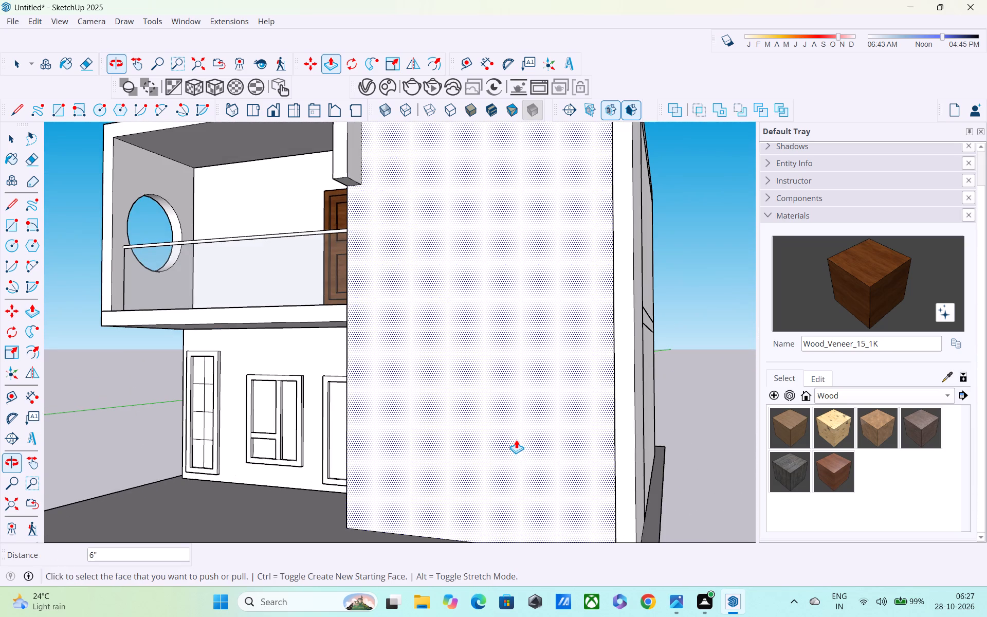
pyautogui.scroll(-2, 516, 439)
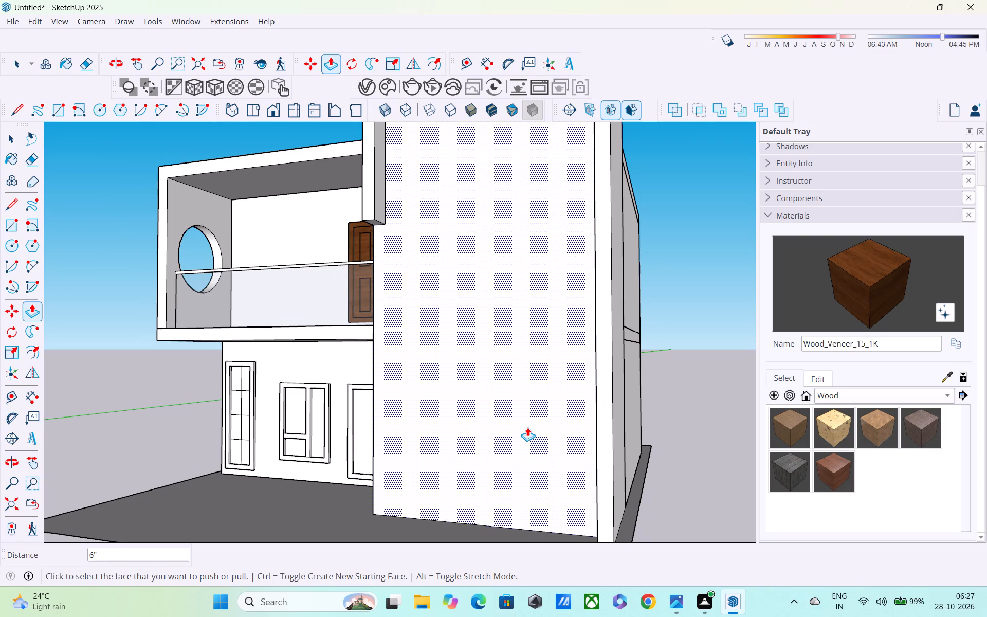
pyautogui.press('t')
pyautogui.click(502, 530)
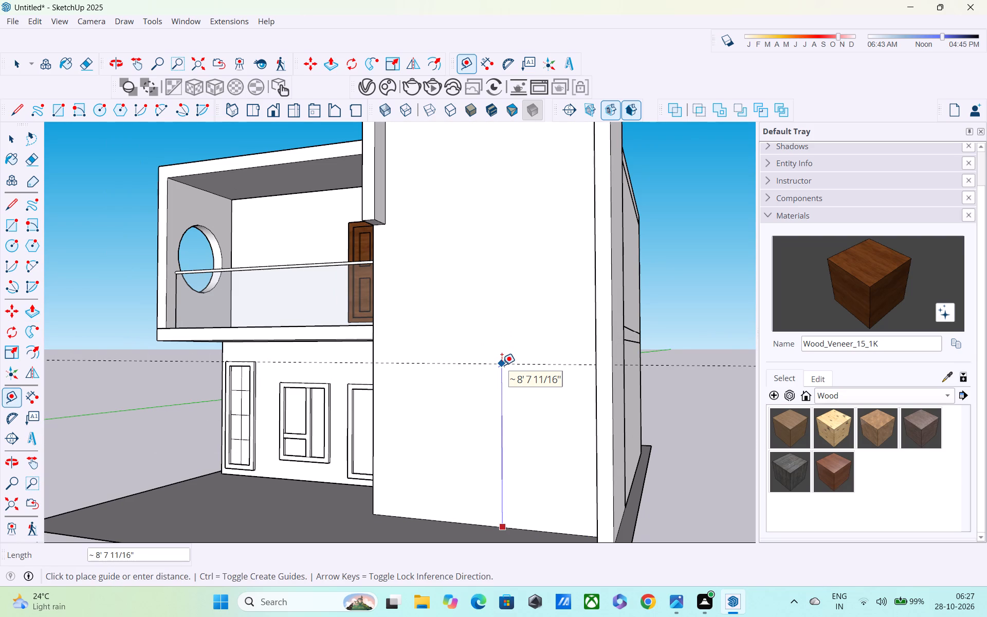
pyautogui.scroll(-2, 502, 365)
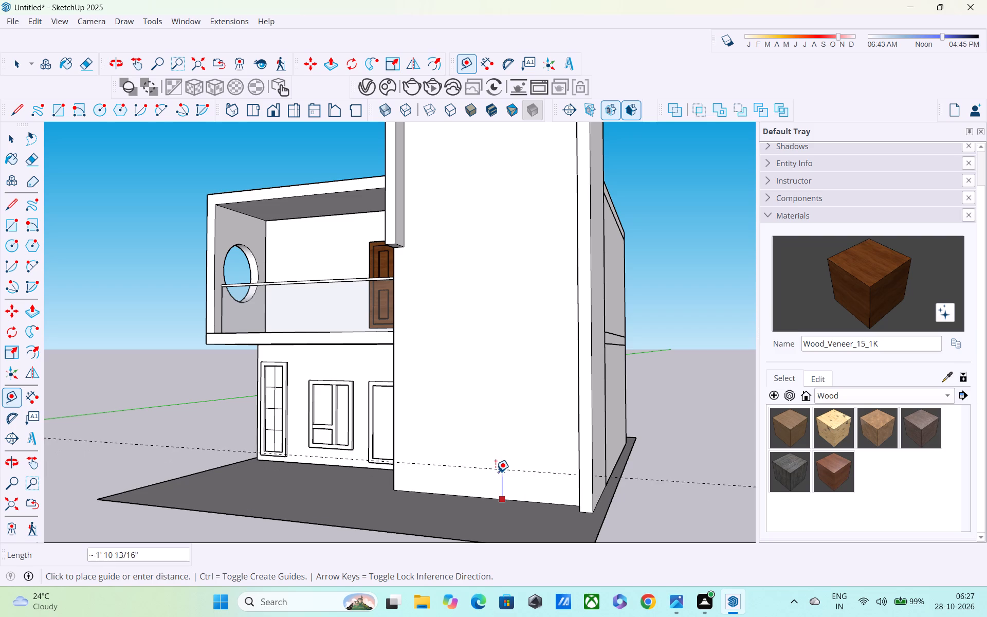
pyautogui.write("2'")
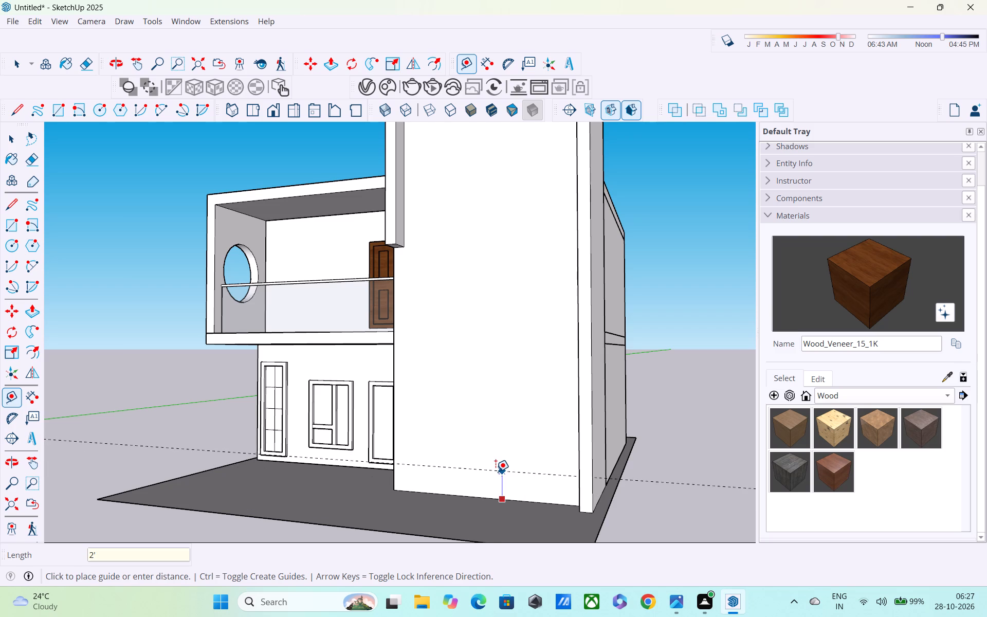
pyautogui.press('Return')
pyautogui.moveTo(496, 471); pyautogui.dragTo(527, 427, button='middle')
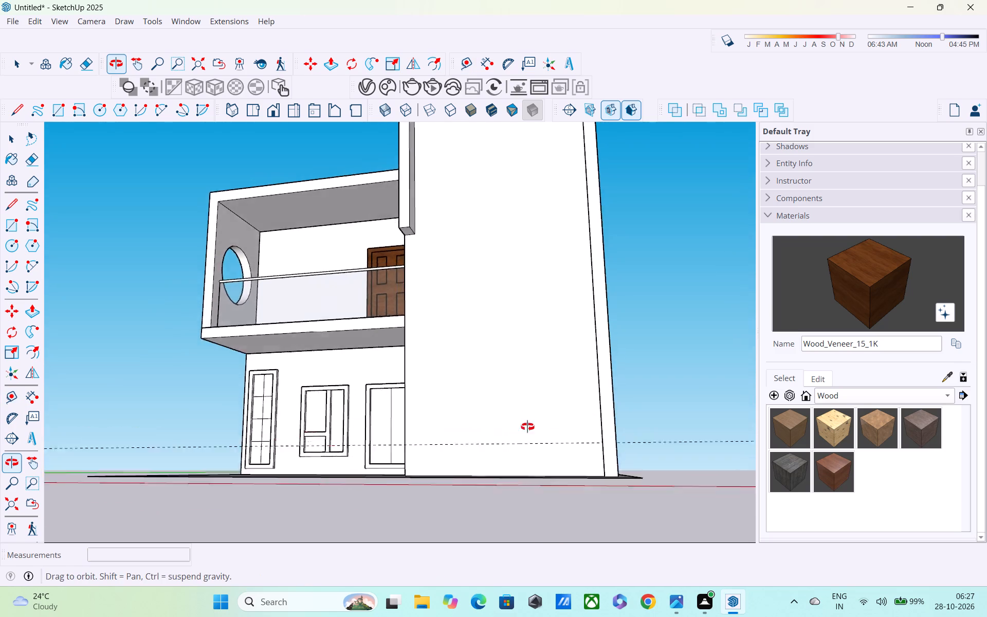
# Replace the last guide with a horizontal guide 3' above the bottom edge of the tower's front face.
pyautogui.moveTo(527, 427); pyautogui.dragTo(574, 464, button='middle')
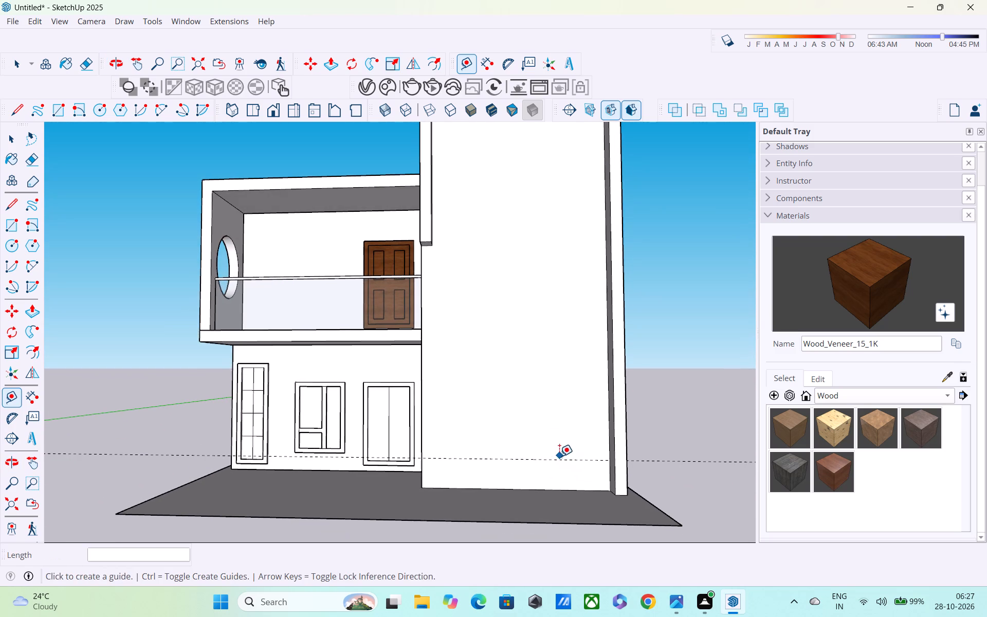
pyautogui.scroll(-2, 559, 456)
pyautogui.moveTo(478, 495); pyautogui.dragTo(587, 524, button='middle')
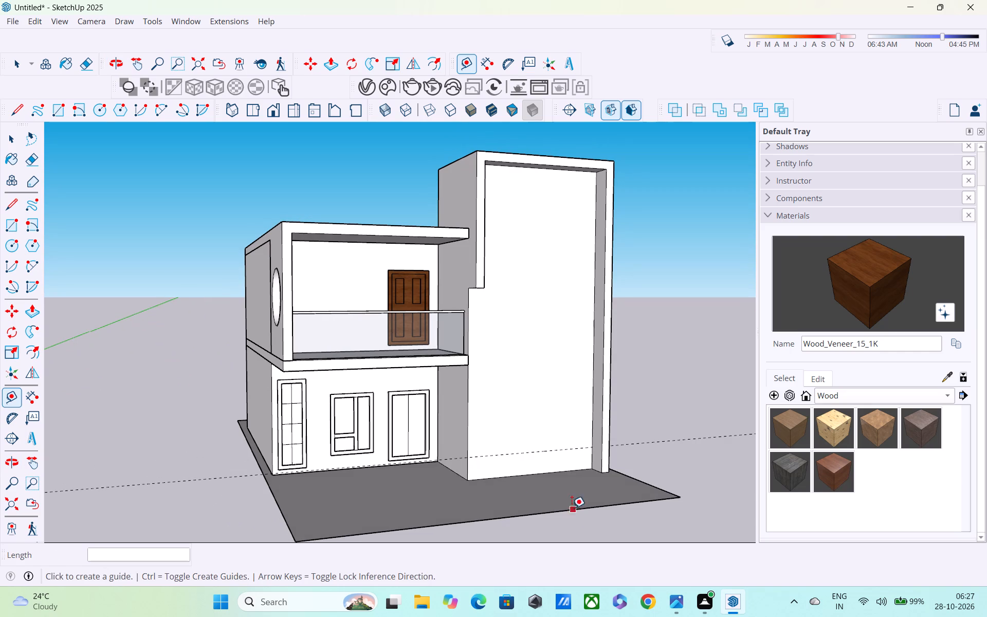
pyautogui.hotkey('ctrl', 'z')
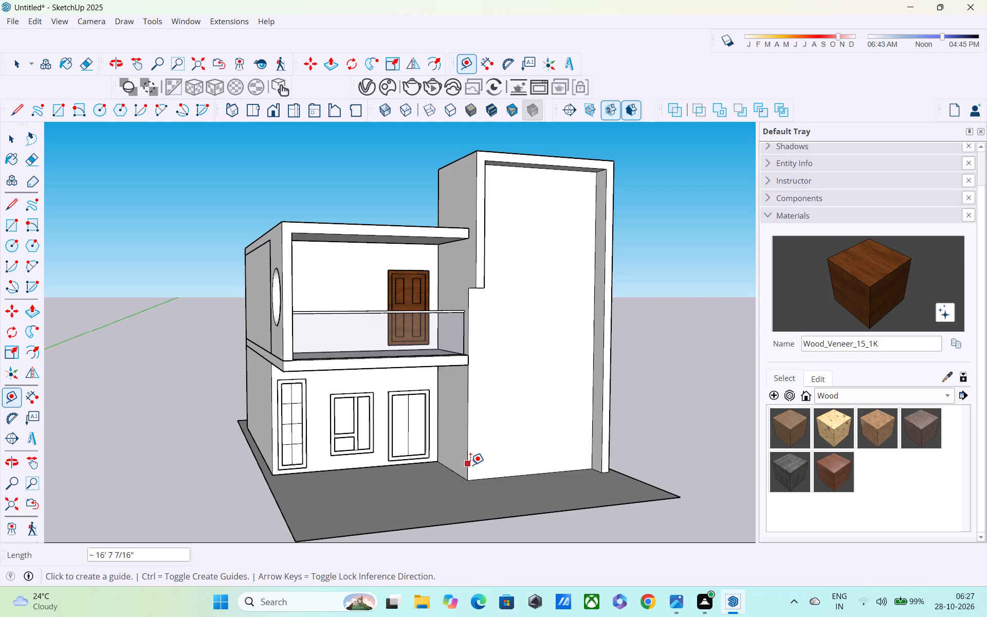
pyautogui.scroll(2, 515, 463)
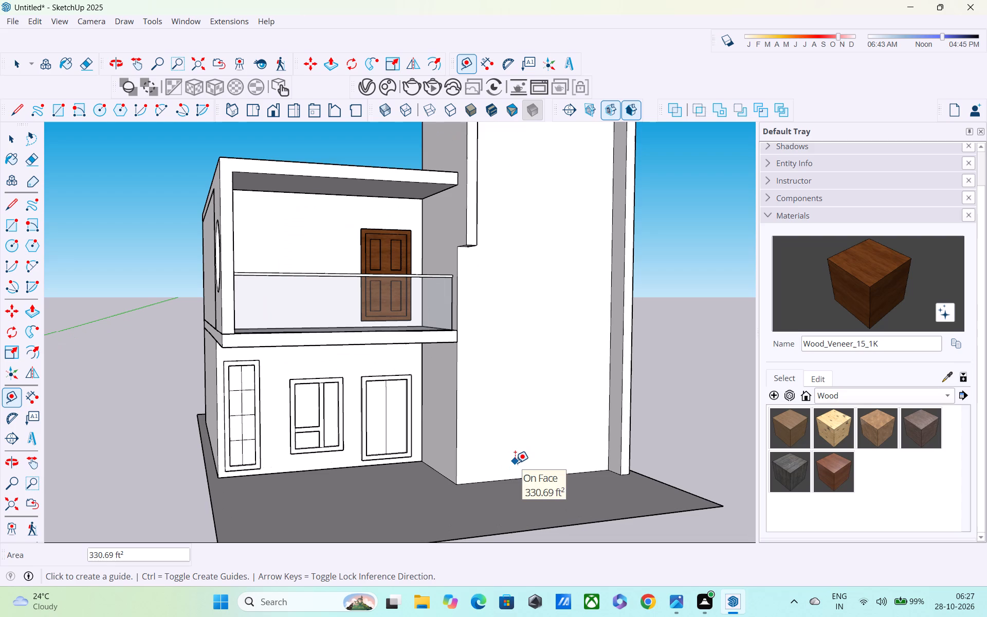
pyautogui.click(522, 475)
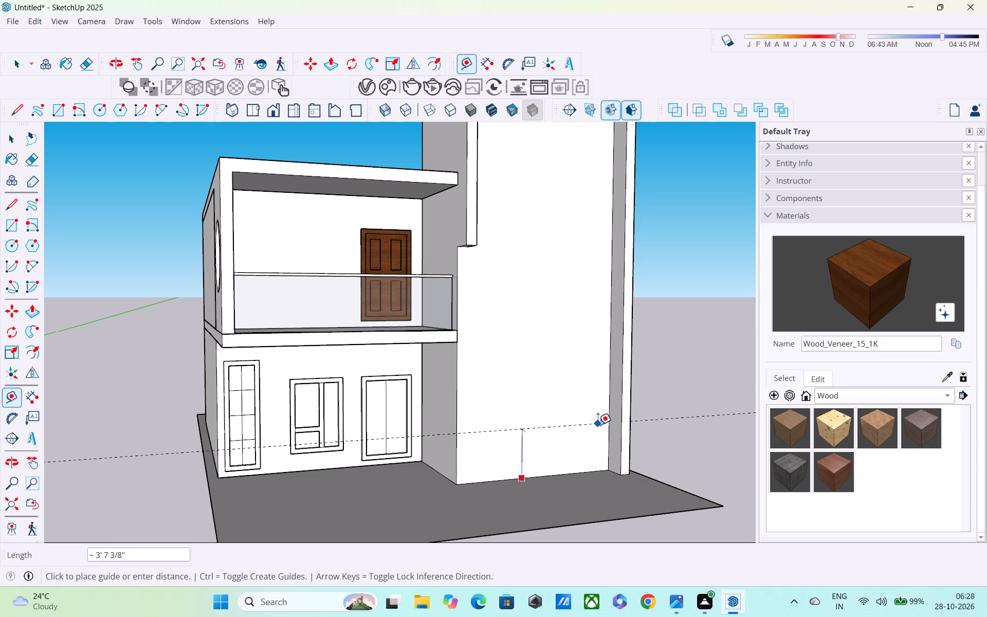
pyautogui.write("3'")
pyautogui.press('Return')
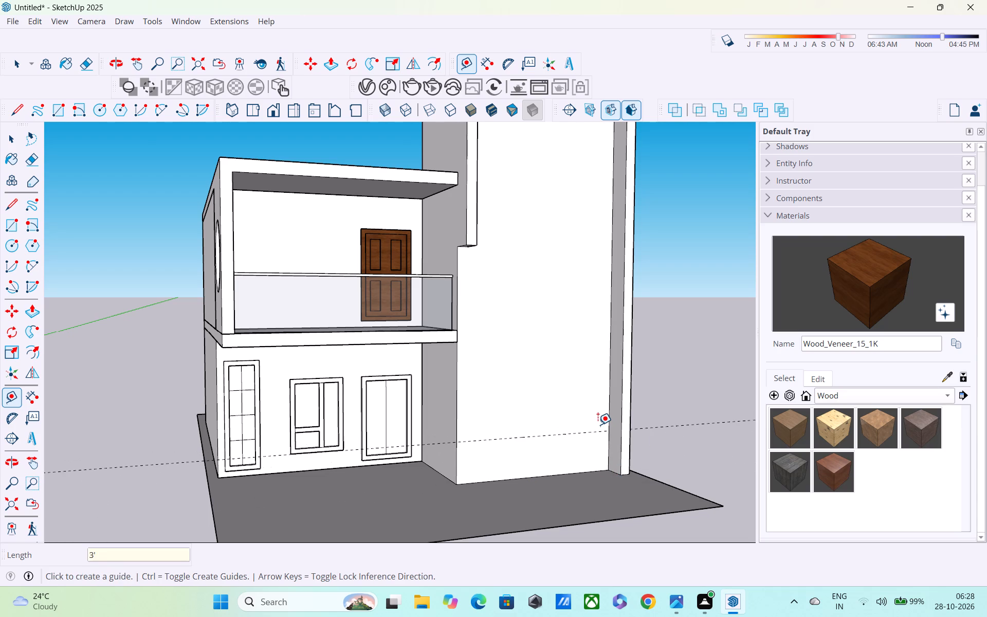
# Place a second horizontal guide 5' above the lower guide on the tower's front face.
pyautogui.click(597, 429)
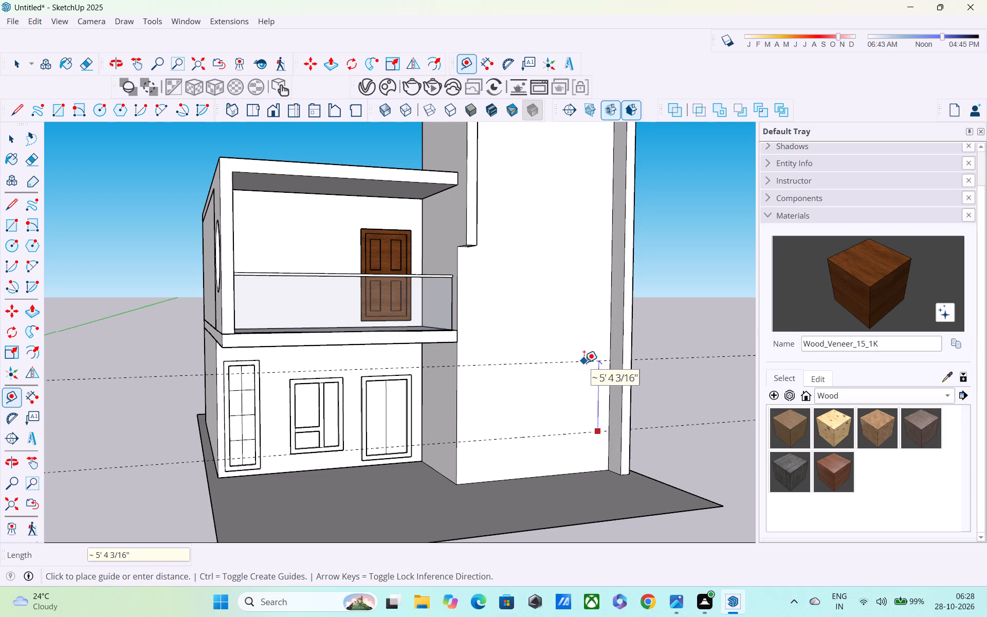
pyautogui.write("4'")
pyautogui.press('Return')
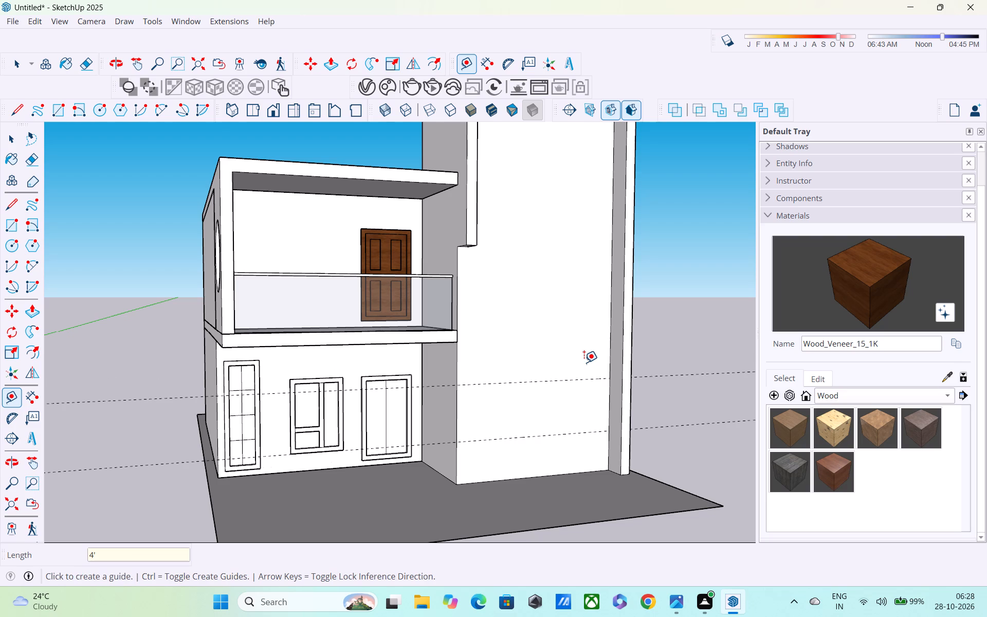
pyautogui.write("5'")
pyautogui.press('Return')
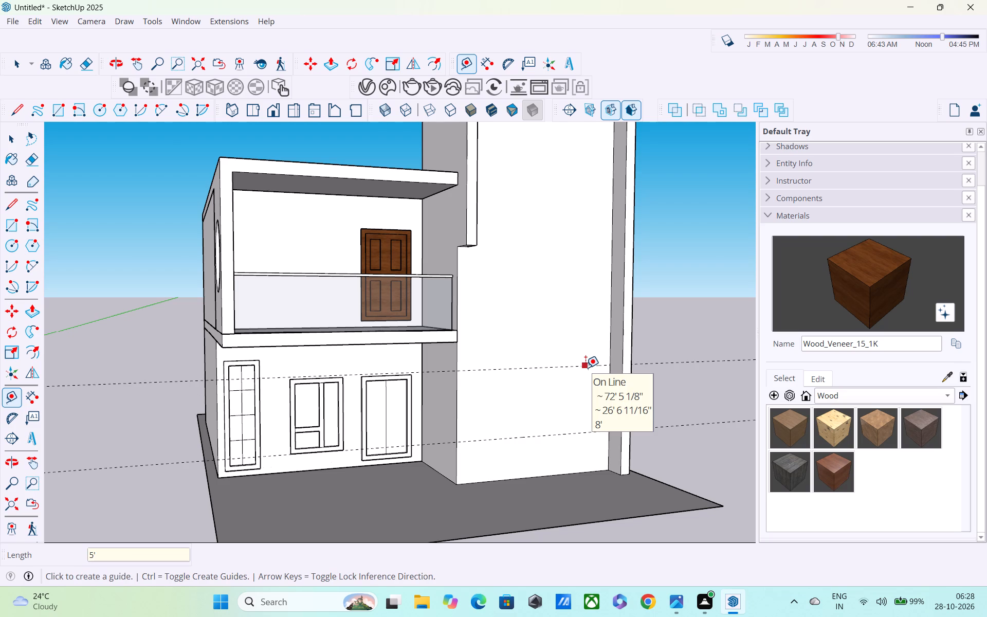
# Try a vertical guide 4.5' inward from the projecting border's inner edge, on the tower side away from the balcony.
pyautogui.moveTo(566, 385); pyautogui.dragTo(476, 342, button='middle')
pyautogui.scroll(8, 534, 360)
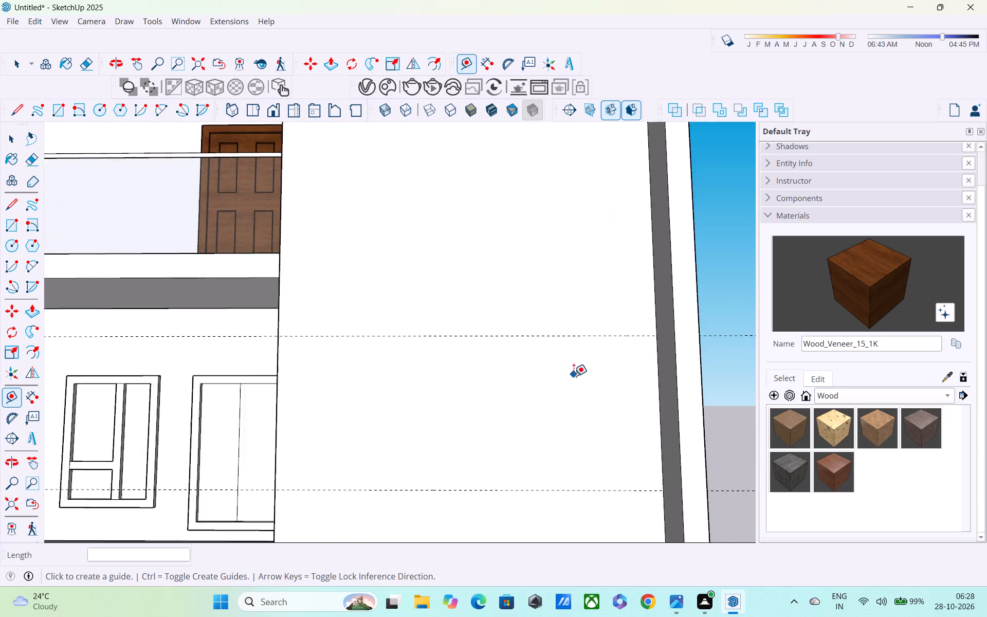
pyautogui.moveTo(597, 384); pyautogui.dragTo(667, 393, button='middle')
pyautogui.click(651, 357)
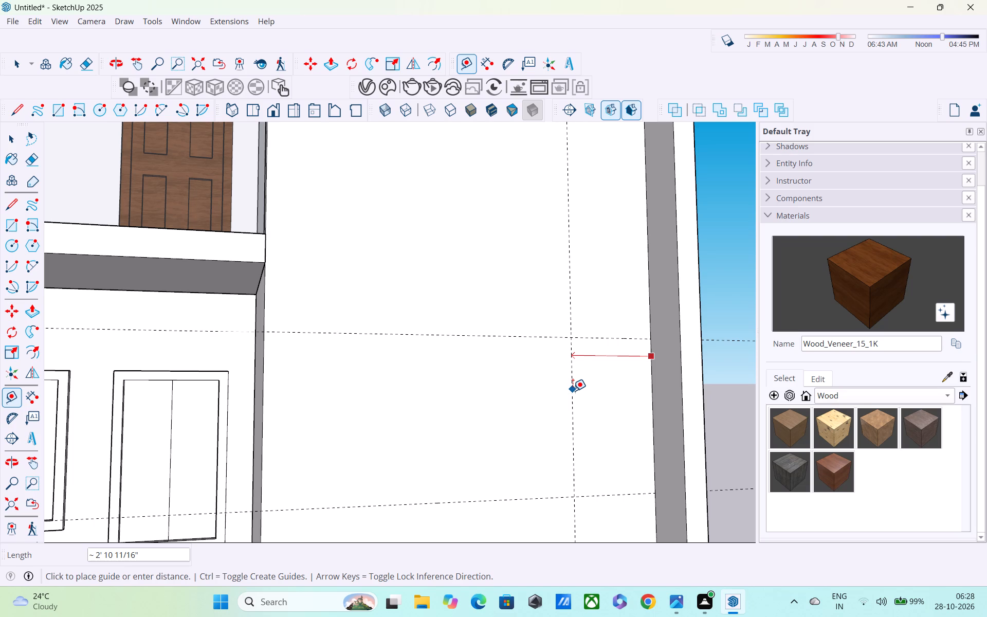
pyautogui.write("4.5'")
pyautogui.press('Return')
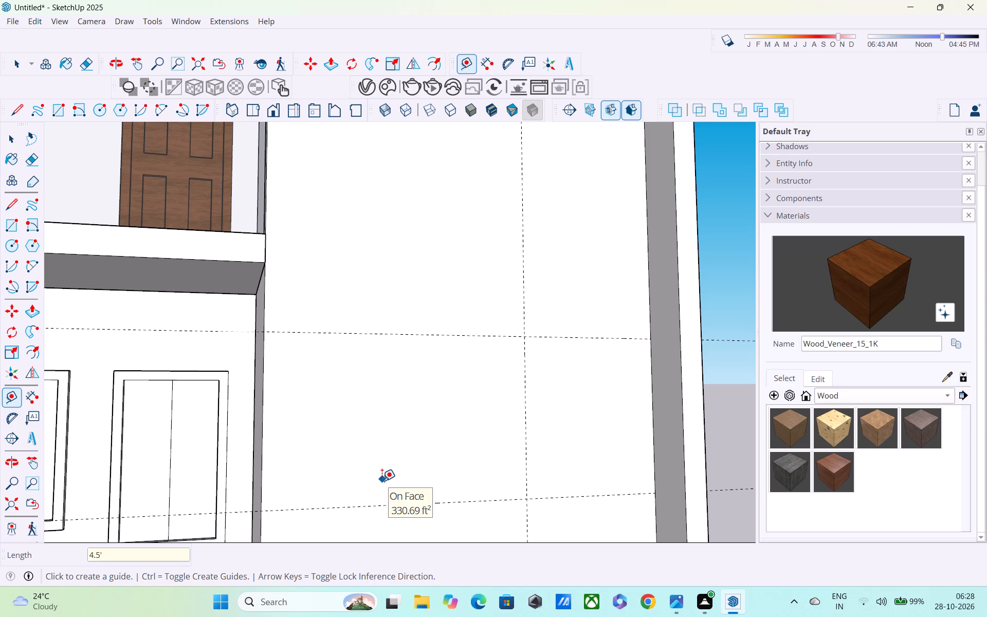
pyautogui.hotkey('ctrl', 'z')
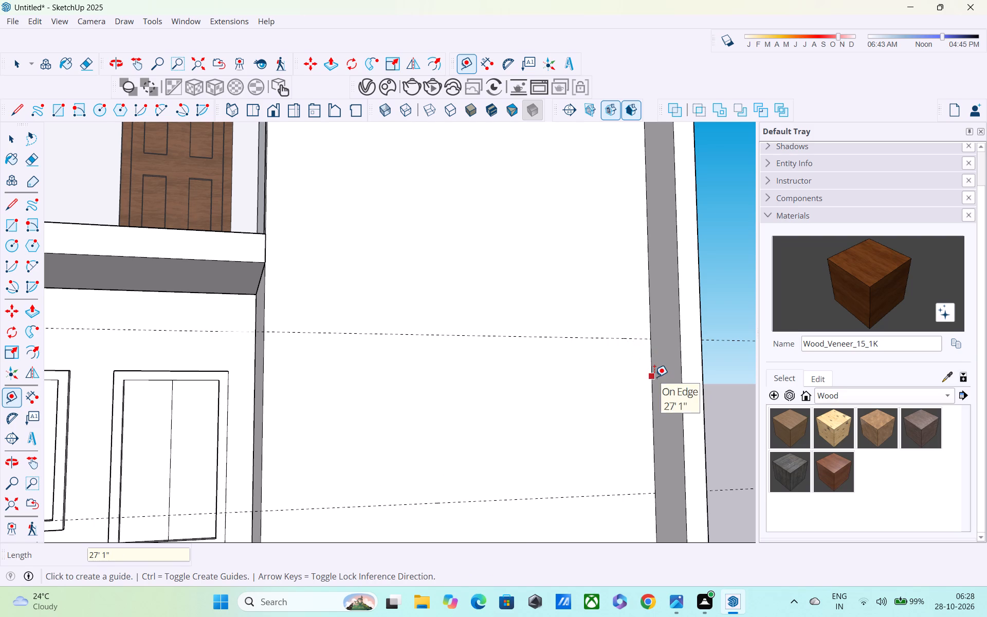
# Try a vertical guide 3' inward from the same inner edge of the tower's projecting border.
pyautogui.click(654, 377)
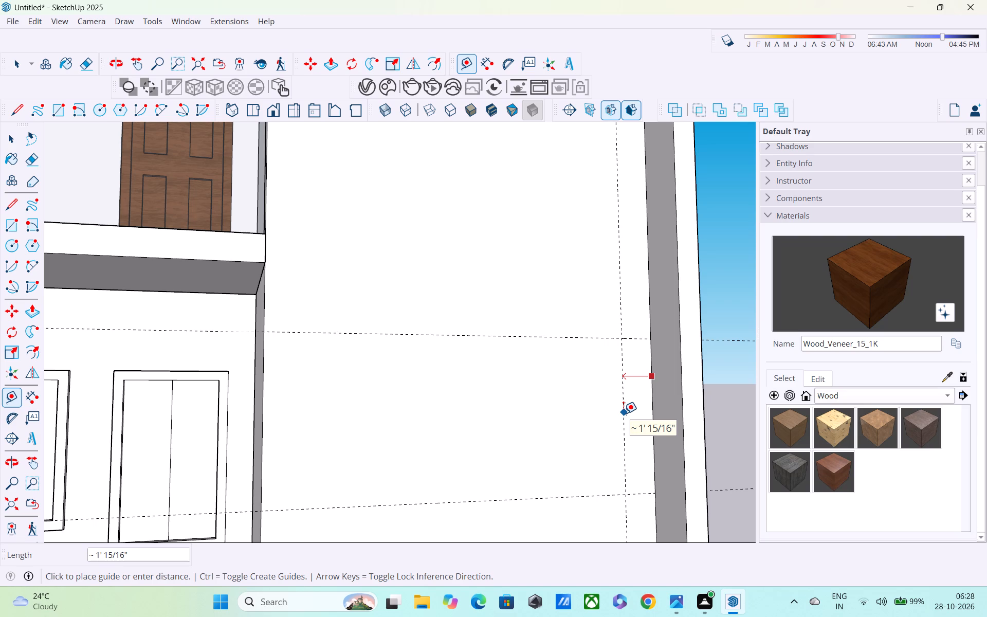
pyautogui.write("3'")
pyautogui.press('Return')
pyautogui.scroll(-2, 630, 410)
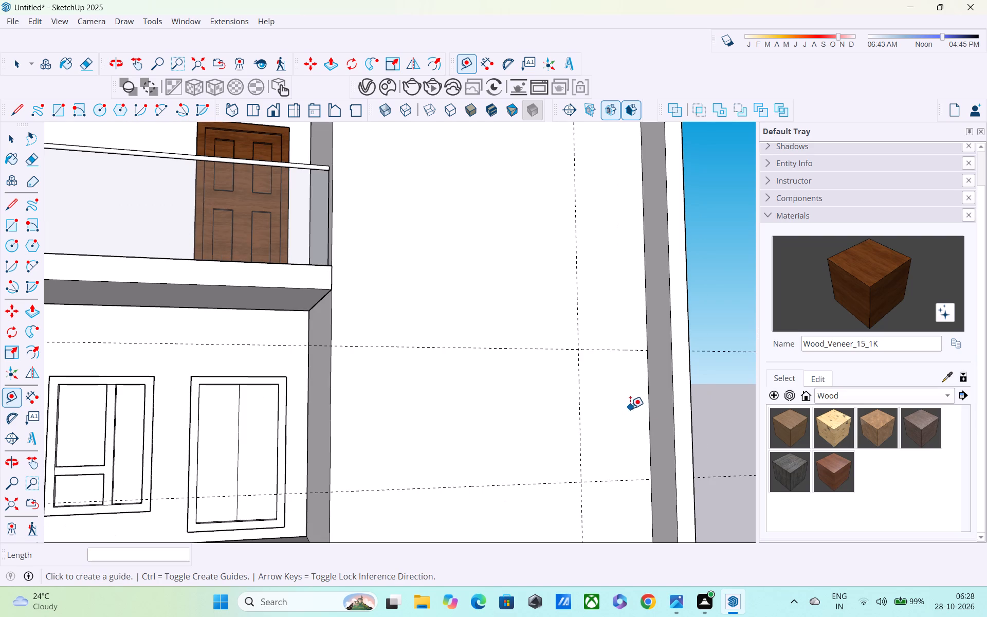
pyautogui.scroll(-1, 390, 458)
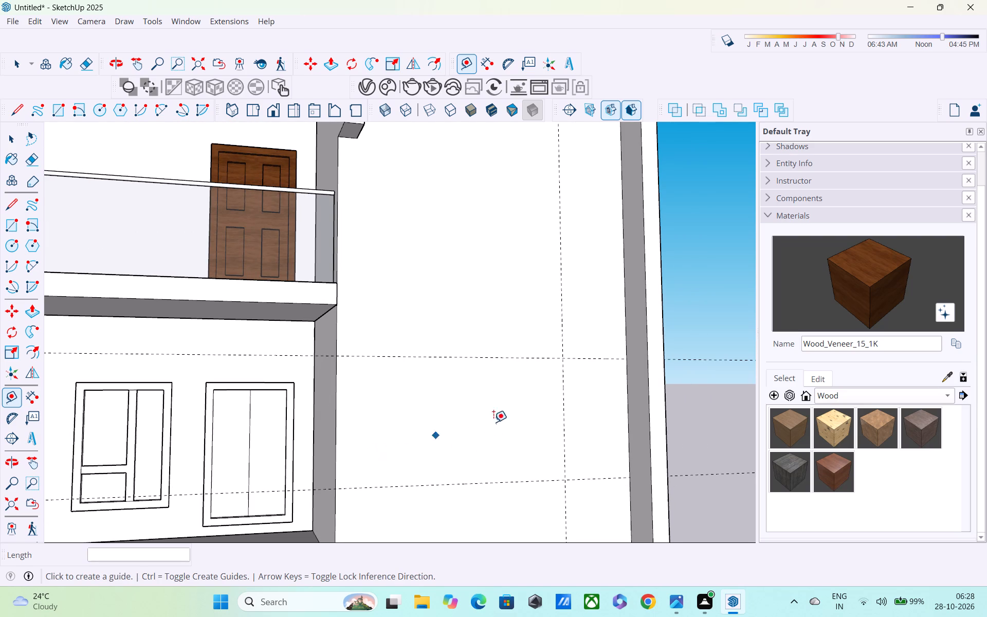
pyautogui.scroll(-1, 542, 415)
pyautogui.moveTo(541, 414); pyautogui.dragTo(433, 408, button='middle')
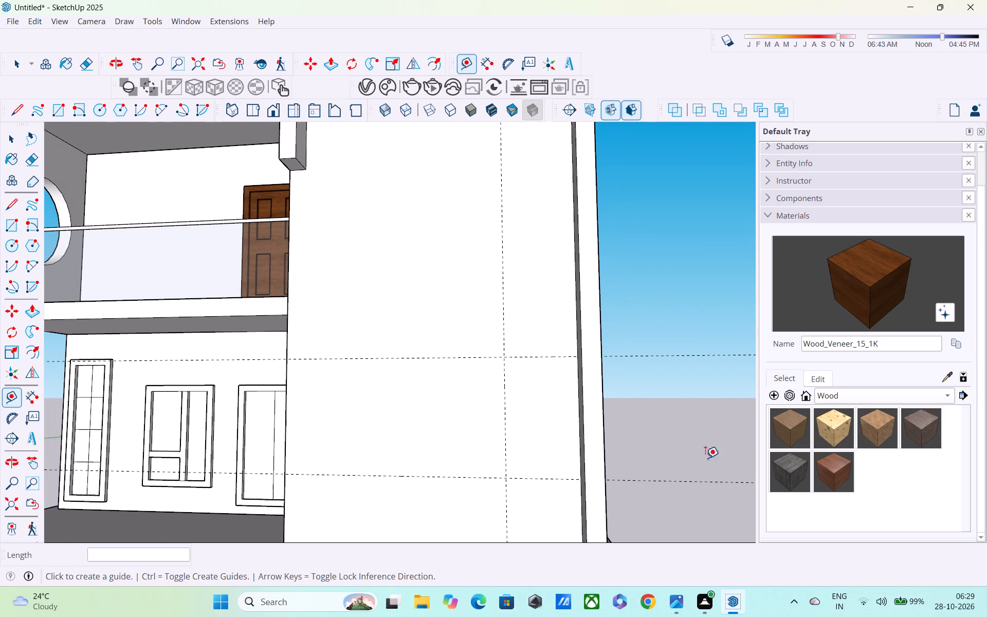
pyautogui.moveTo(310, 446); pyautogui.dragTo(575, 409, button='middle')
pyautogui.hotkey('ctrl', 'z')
# Place a vertical guide 2.5' inward from the border's inner edge, on the tower side away from the balcony.
pyautogui.scroll(3, 589, 408)
pyautogui.click(593, 394)
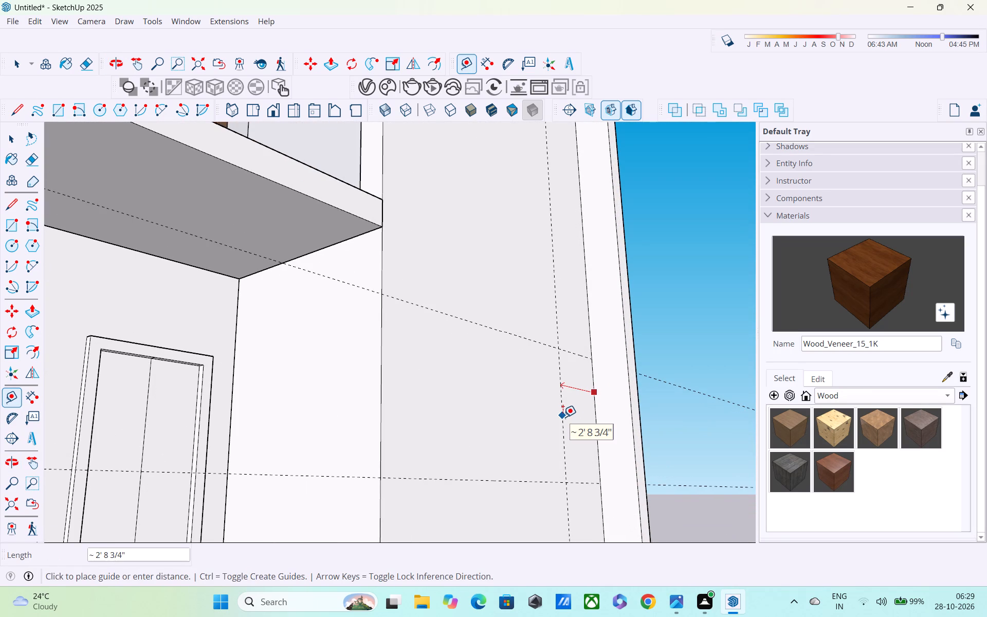
pyautogui.write("2.5'")
pyautogui.press('Return')
# Place a vertical guide 3.5' inward from the balcony-side edge of the tower's front face.
pyautogui.scroll(1, 563, 417)
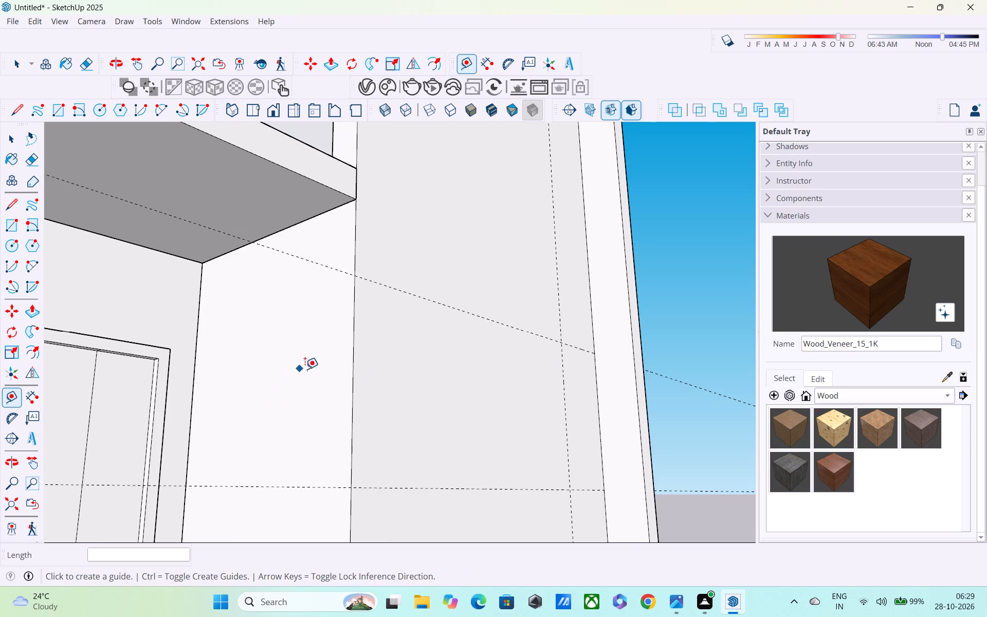
pyautogui.moveTo(354, 402); pyautogui.dragTo(299, 423, button='middle')
pyautogui.keyDown('shift'); pyautogui.moveTo(300, 420); pyautogui.dragTo(346, 378, button='middle'); pyautogui.keyUp('shift')
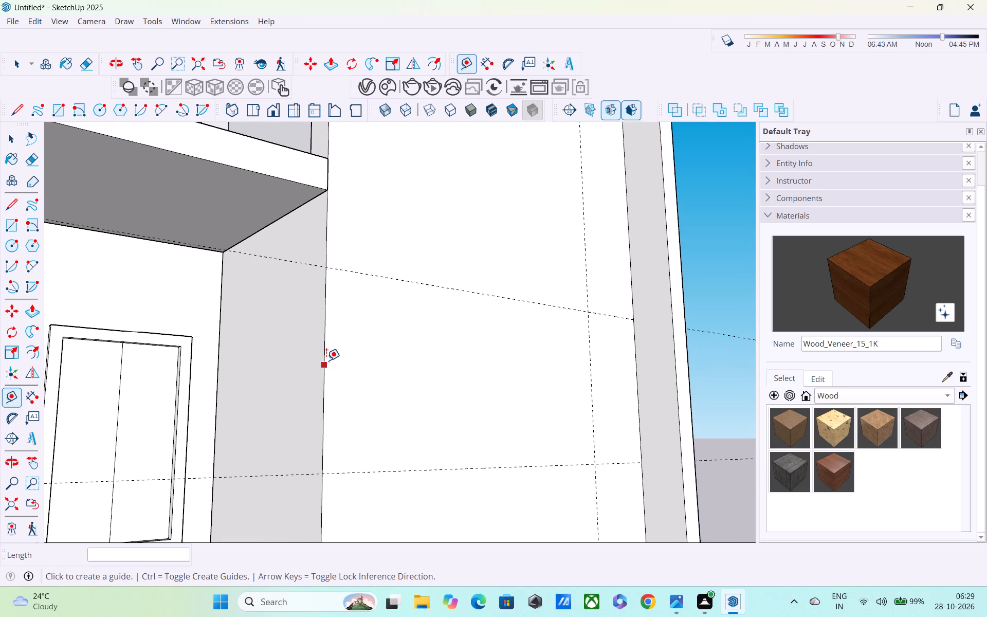
pyautogui.click(326, 355)
pyautogui.write("3.5'")
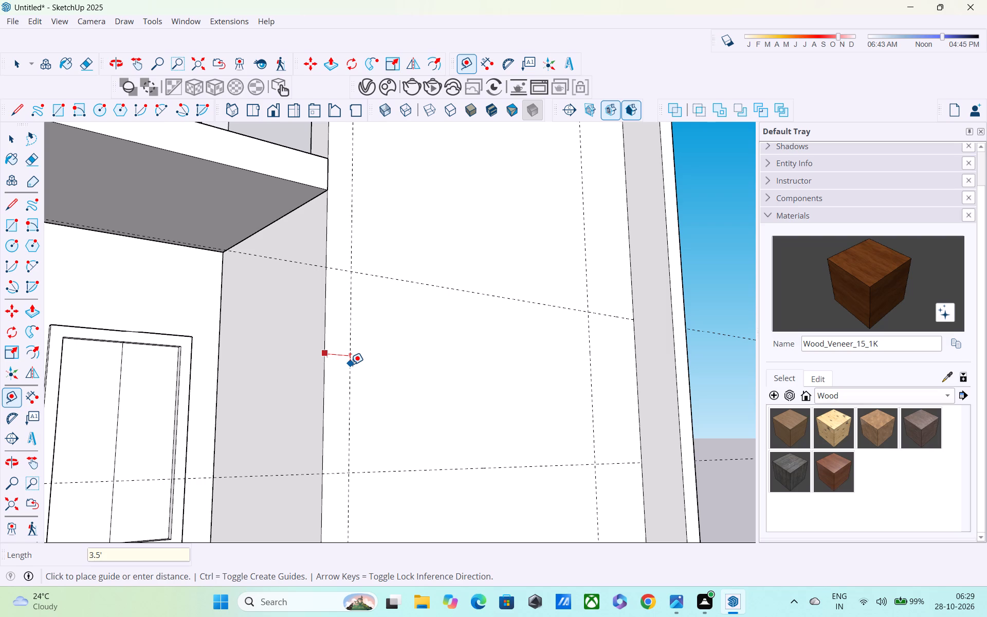
pyautogui.press('Return')
# Draw a 6' 6" by 5' rectangle between the four guide intersections on the tower's lower front face.
pyautogui.scroll(2, 350, 365)
pyautogui.scroll(-4, 347, 365)
pyautogui.scroll(1, 378, 377)
pyautogui.moveTo(381, 385); pyautogui.dragTo(331, 406, button='middle')
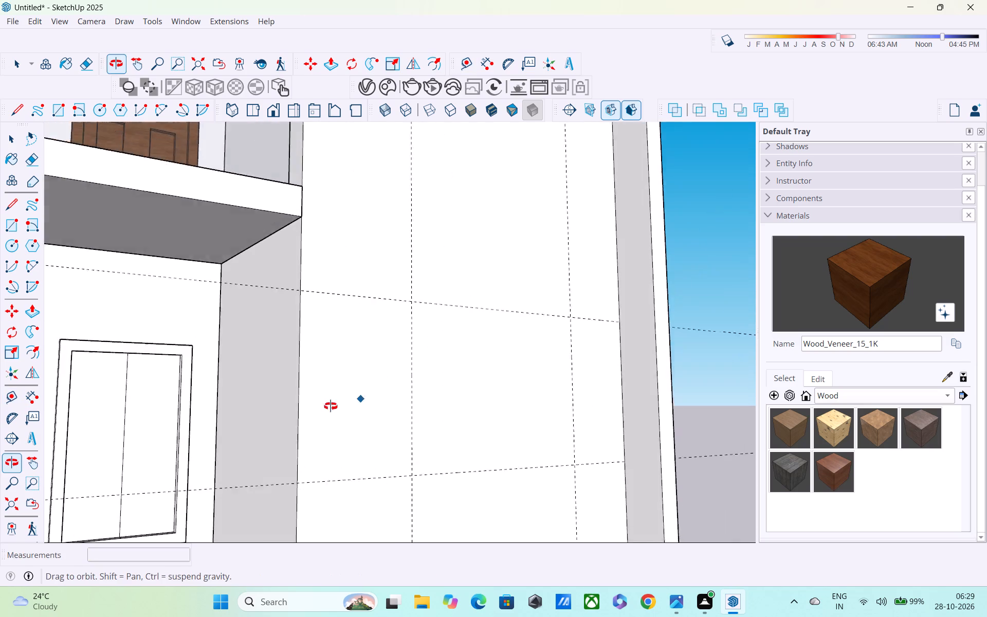
pyautogui.moveTo(331, 406); pyautogui.dragTo(152, 440, button='middle')
pyautogui.scroll(-5, 153, 426)
pyautogui.keyDown('shift'); pyautogui.moveTo(153, 426); pyautogui.dragTo(349, 384, button='middle'); pyautogui.keyUp('shift')
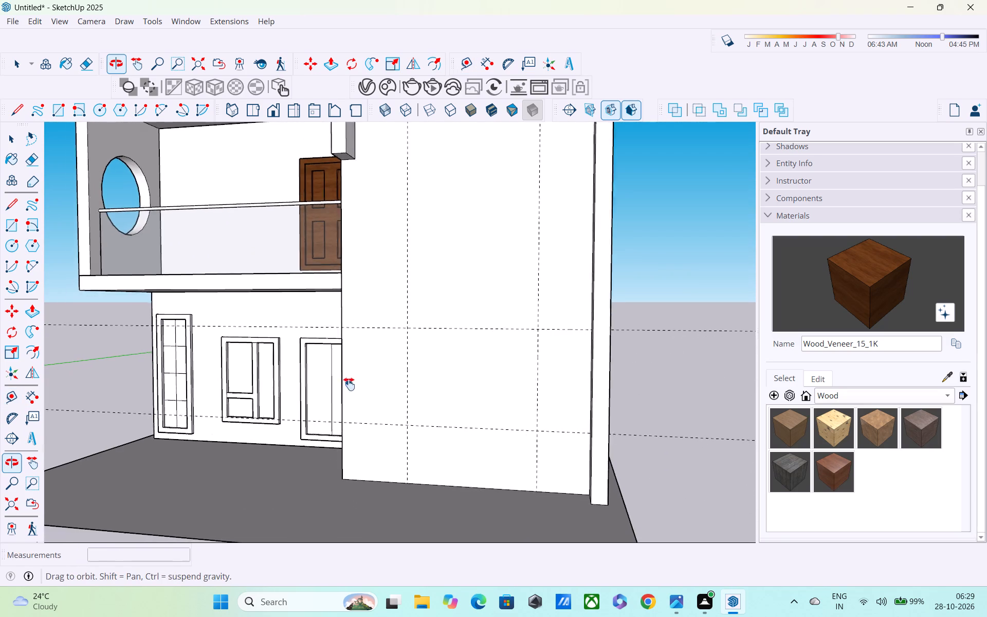
pyautogui.keyDown('shift'); pyautogui.moveTo(349, 384); pyautogui.dragTo(351, 384, button='middle'); pyautogui.keyUp('shift')
pyautogui.scroll(-2, 352, 382)
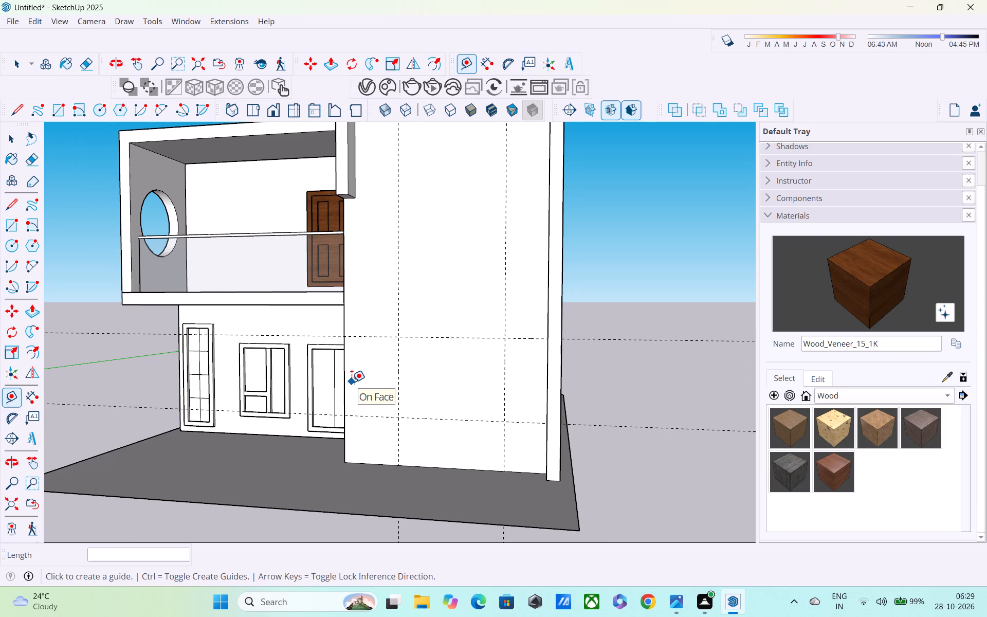
pyautogui.press('r')
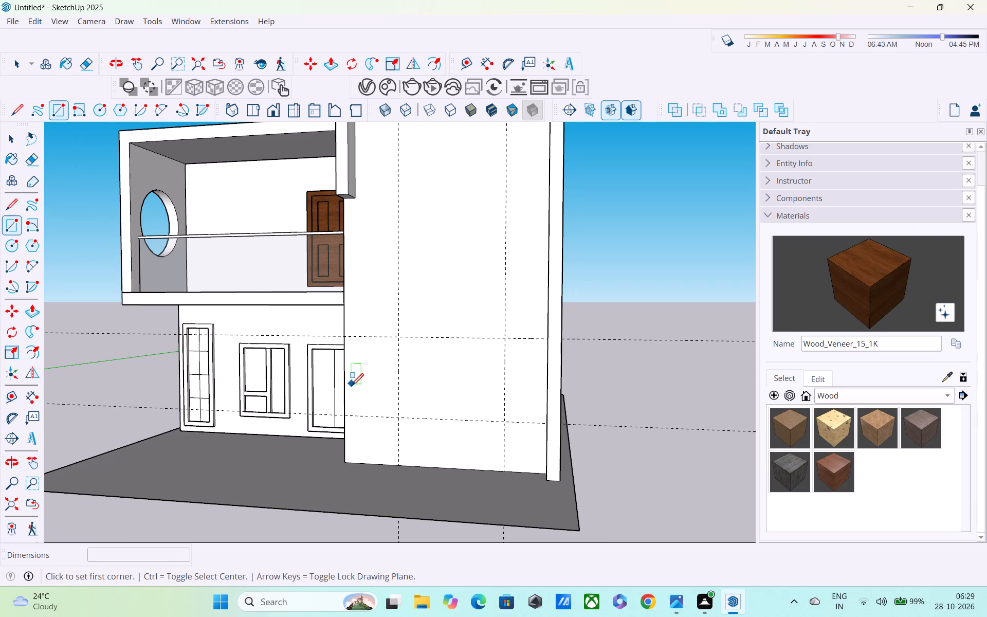
pyautogui.click(398, 339)
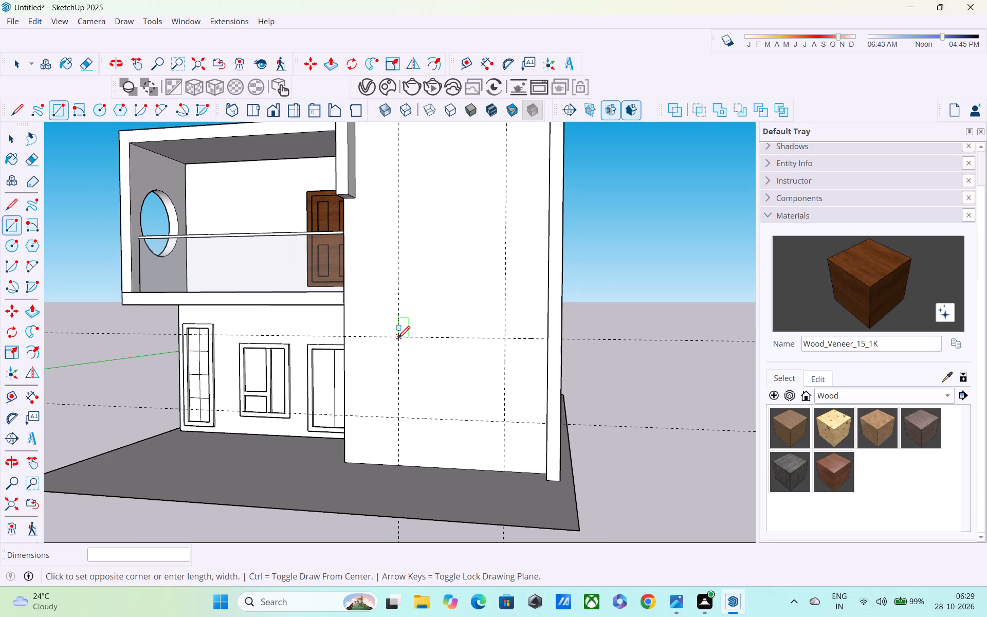
pyautogui.click(502, 424)
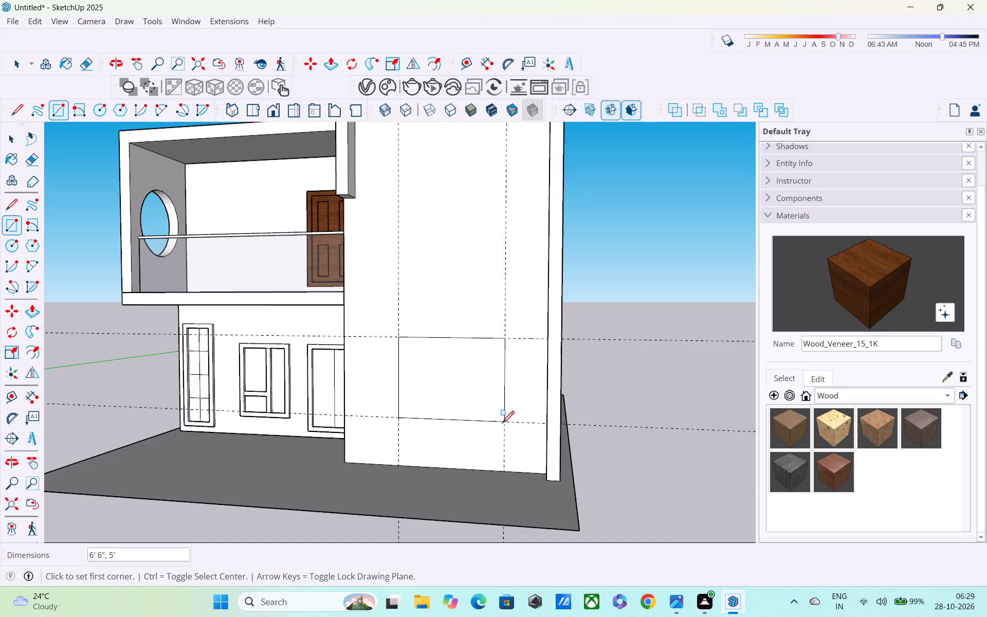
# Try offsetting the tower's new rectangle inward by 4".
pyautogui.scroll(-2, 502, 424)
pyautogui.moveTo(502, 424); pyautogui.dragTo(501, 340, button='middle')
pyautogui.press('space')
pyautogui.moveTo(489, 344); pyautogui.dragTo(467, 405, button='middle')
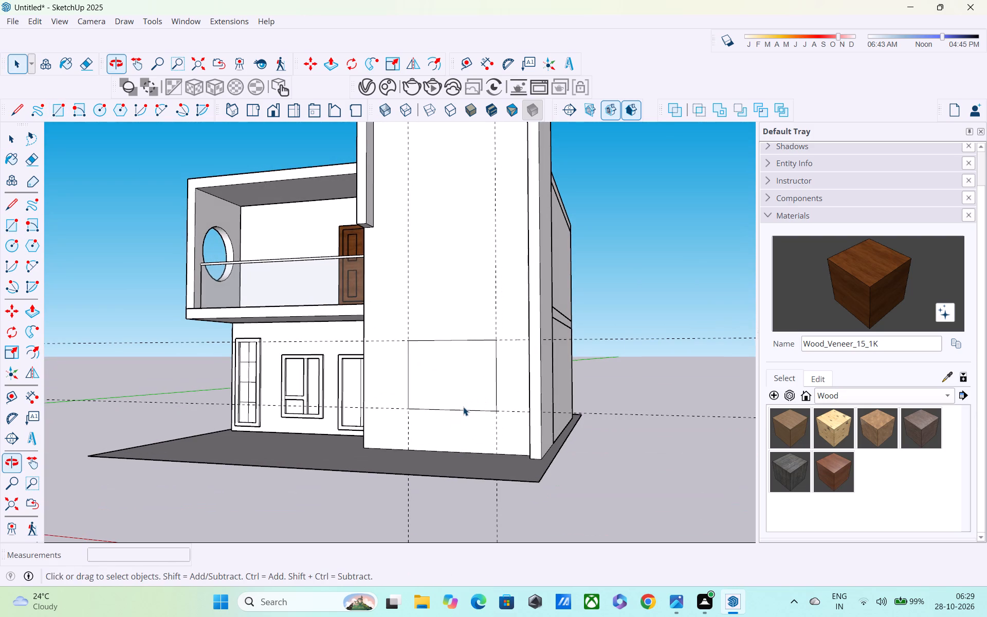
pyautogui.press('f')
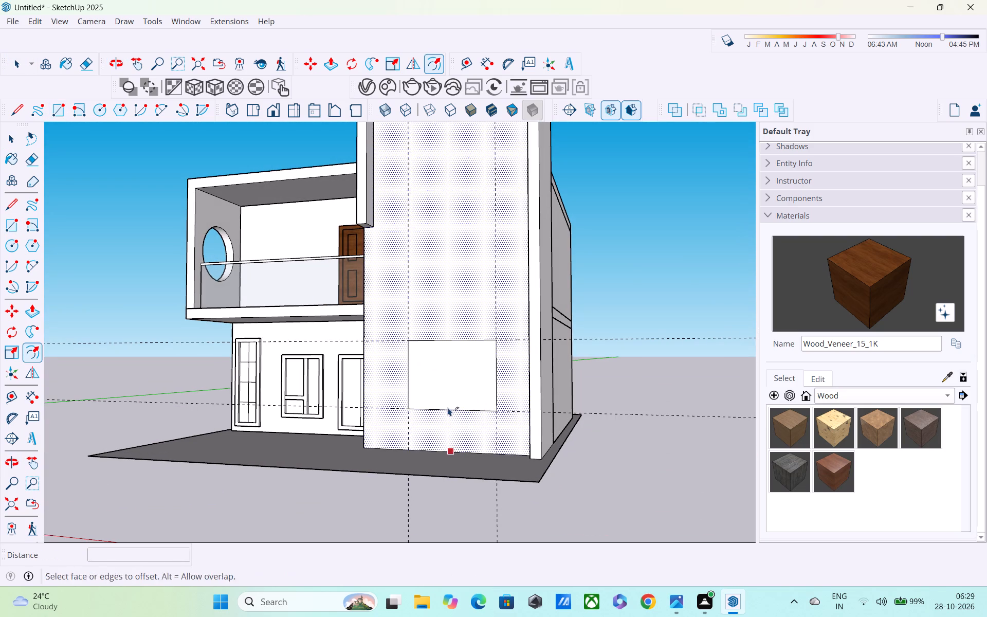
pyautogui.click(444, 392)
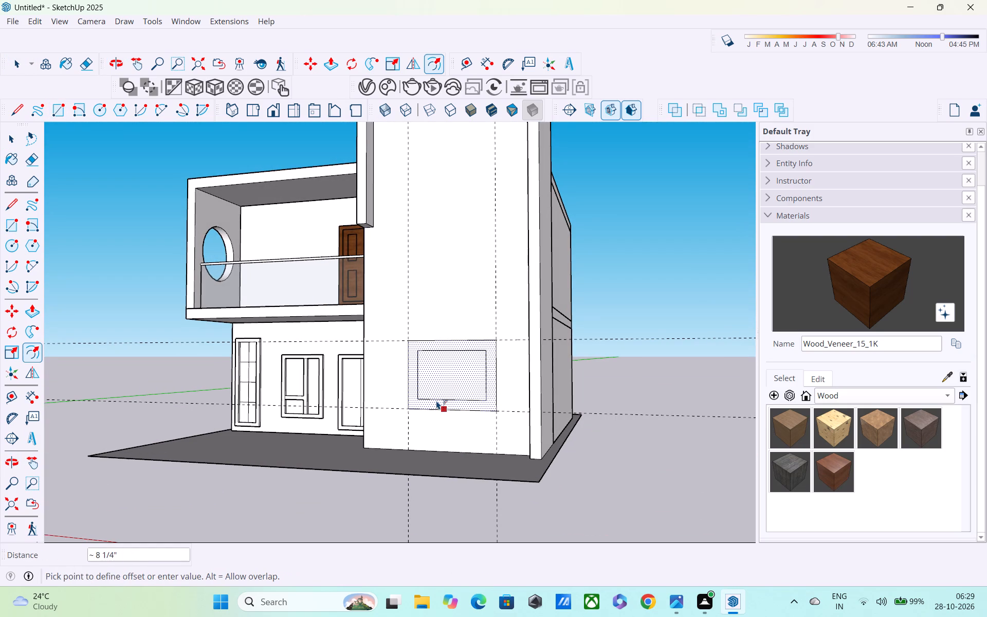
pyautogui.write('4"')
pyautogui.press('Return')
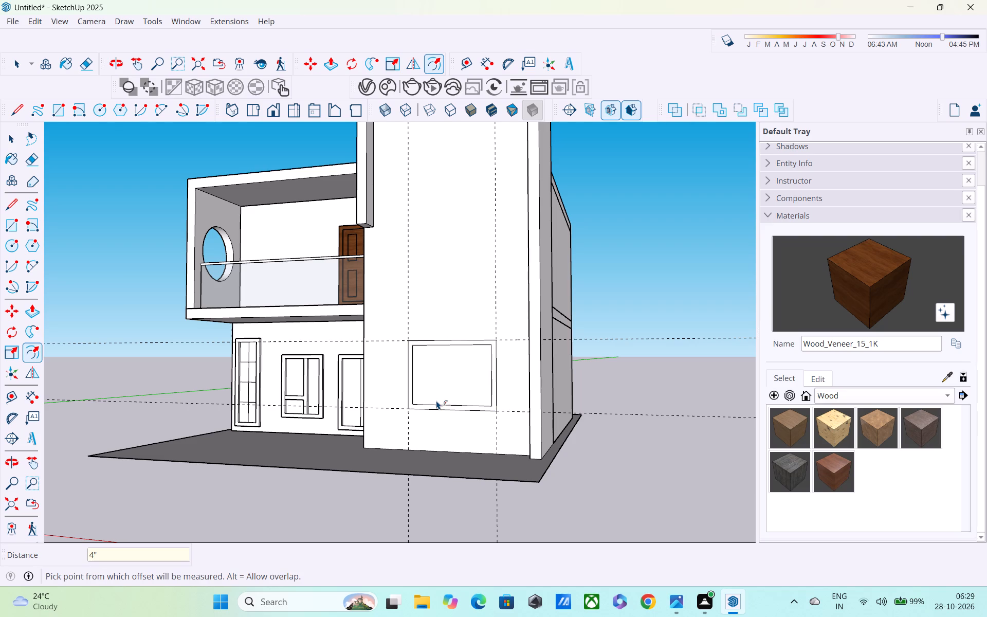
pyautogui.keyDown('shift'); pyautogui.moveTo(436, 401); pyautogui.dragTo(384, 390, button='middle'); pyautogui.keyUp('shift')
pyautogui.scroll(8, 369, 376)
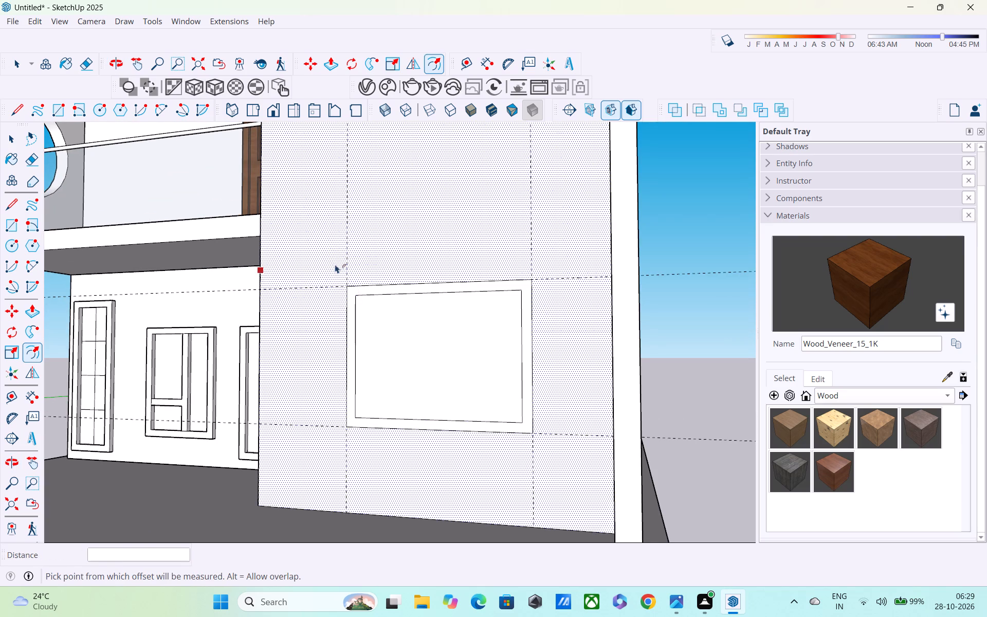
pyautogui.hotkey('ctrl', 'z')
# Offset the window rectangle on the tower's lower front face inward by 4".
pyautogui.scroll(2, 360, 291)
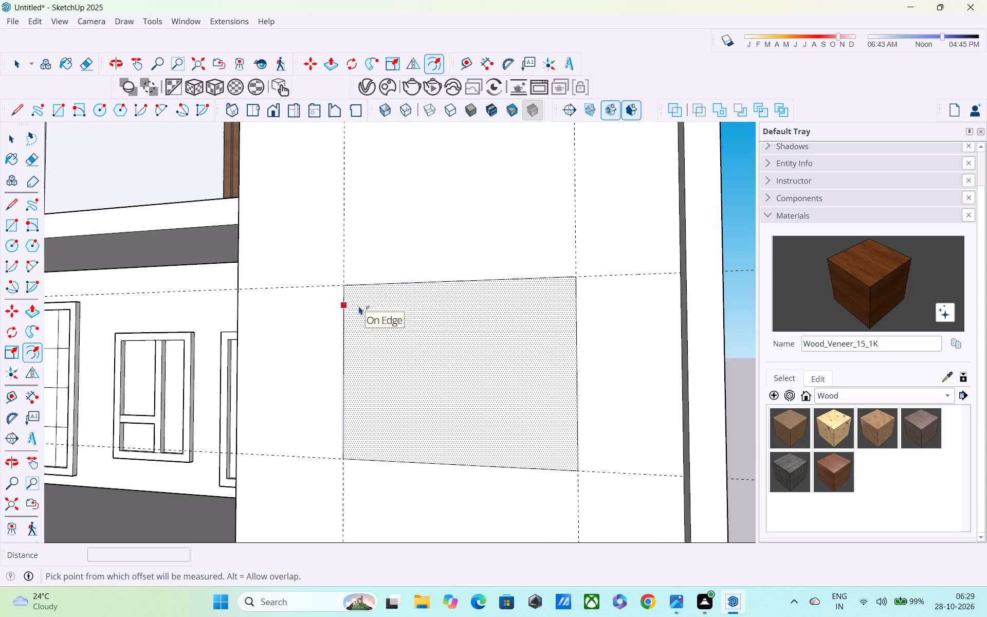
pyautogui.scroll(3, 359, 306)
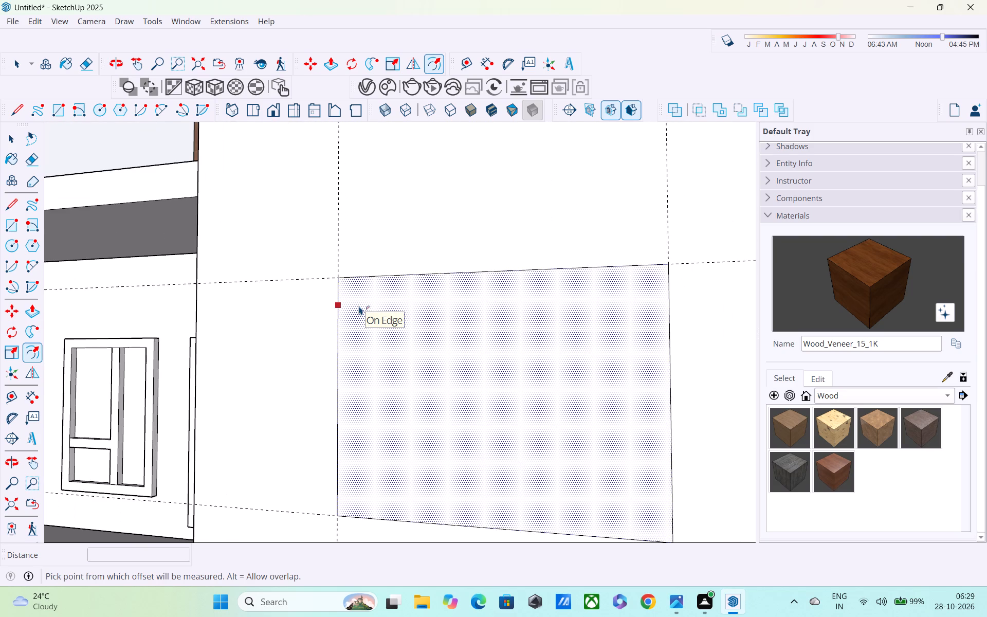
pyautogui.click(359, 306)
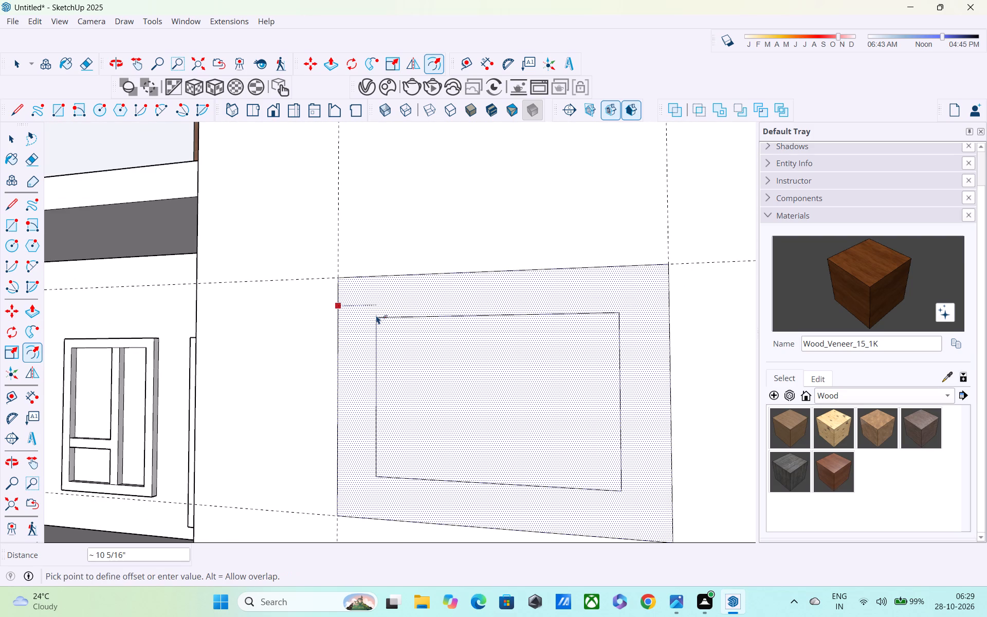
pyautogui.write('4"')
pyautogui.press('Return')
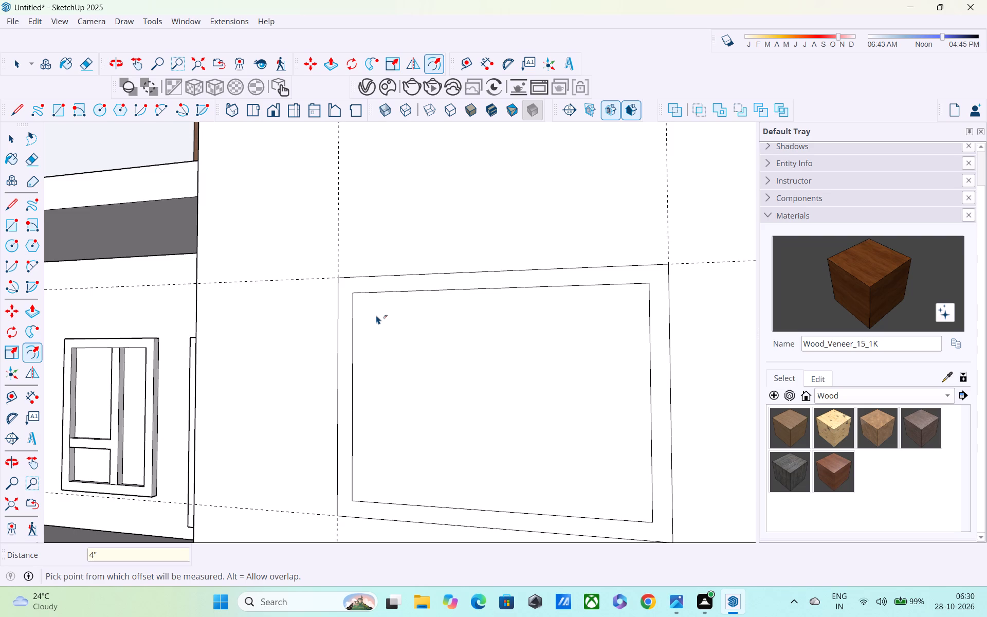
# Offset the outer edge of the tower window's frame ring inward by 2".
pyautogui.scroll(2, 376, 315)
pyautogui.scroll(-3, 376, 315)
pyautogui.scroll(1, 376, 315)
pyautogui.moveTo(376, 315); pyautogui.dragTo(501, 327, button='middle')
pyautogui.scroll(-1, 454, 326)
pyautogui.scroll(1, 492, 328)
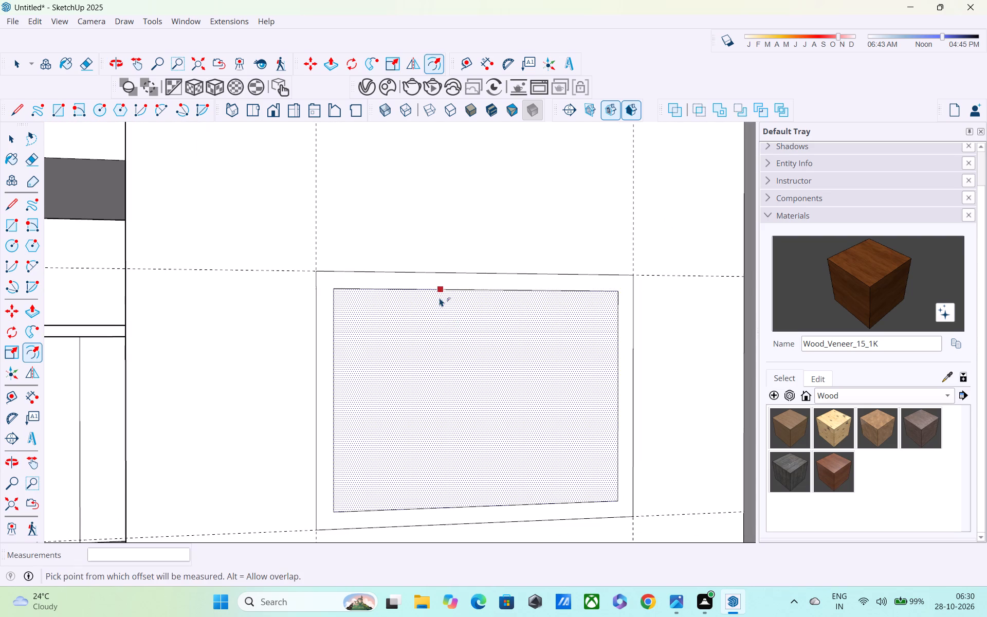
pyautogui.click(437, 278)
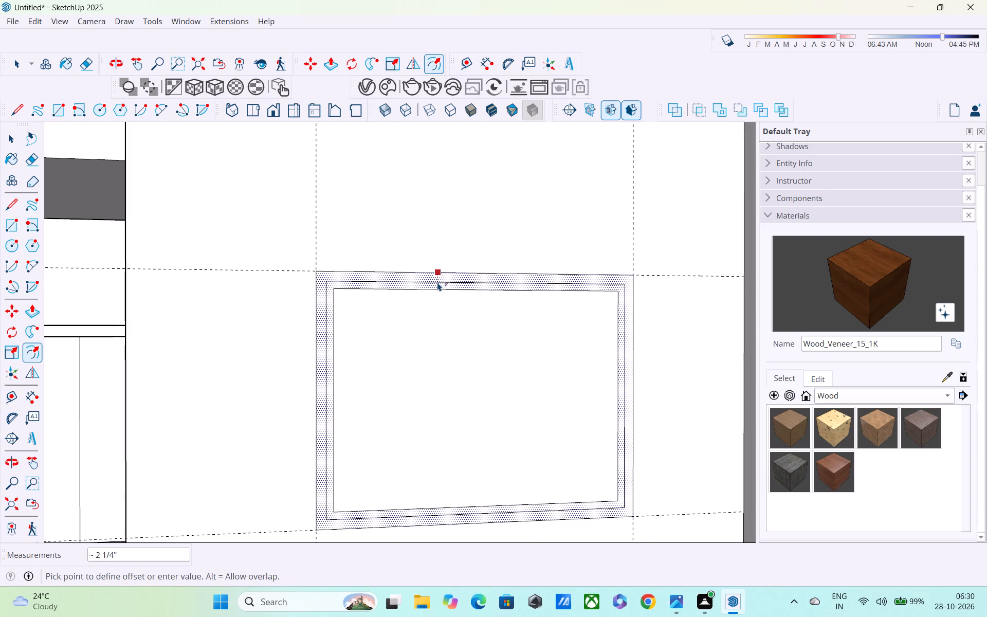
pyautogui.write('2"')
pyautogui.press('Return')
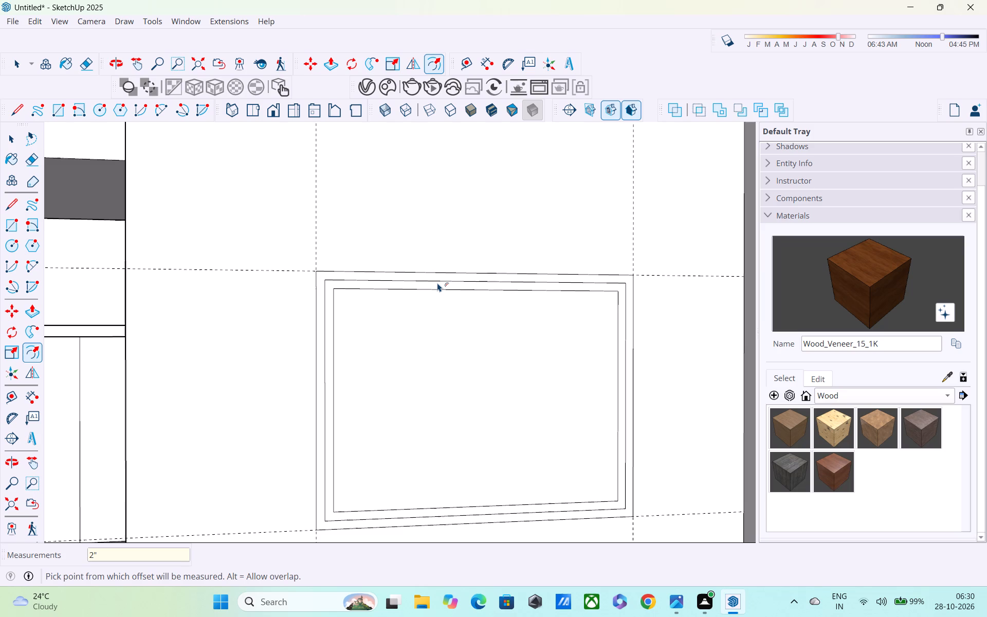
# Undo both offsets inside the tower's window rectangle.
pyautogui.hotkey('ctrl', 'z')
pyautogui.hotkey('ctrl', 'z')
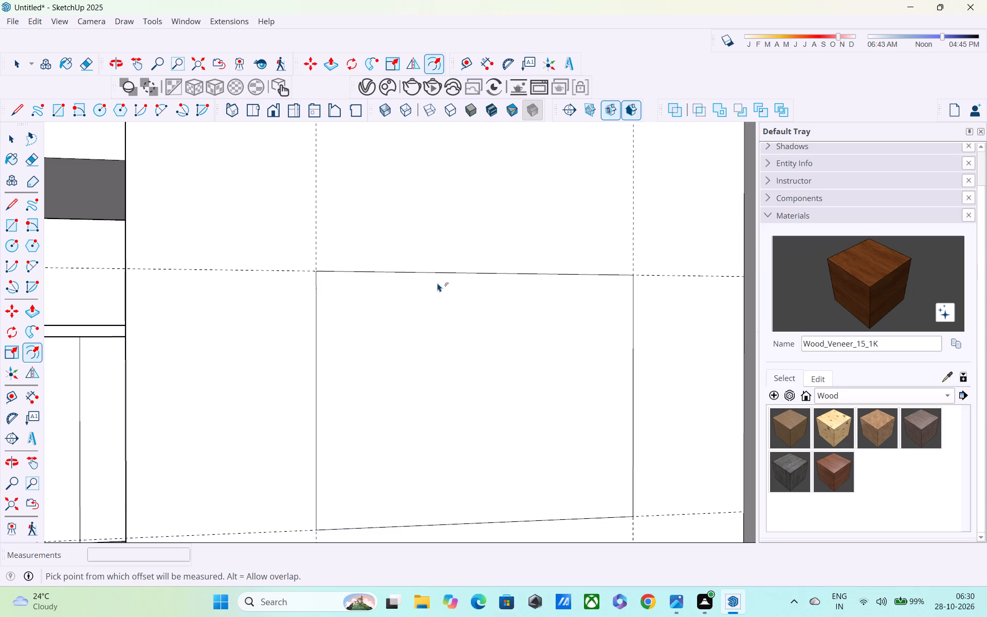
# Offset the tower's window rectangle inward by 6".
pyautogui.click(435, 282)
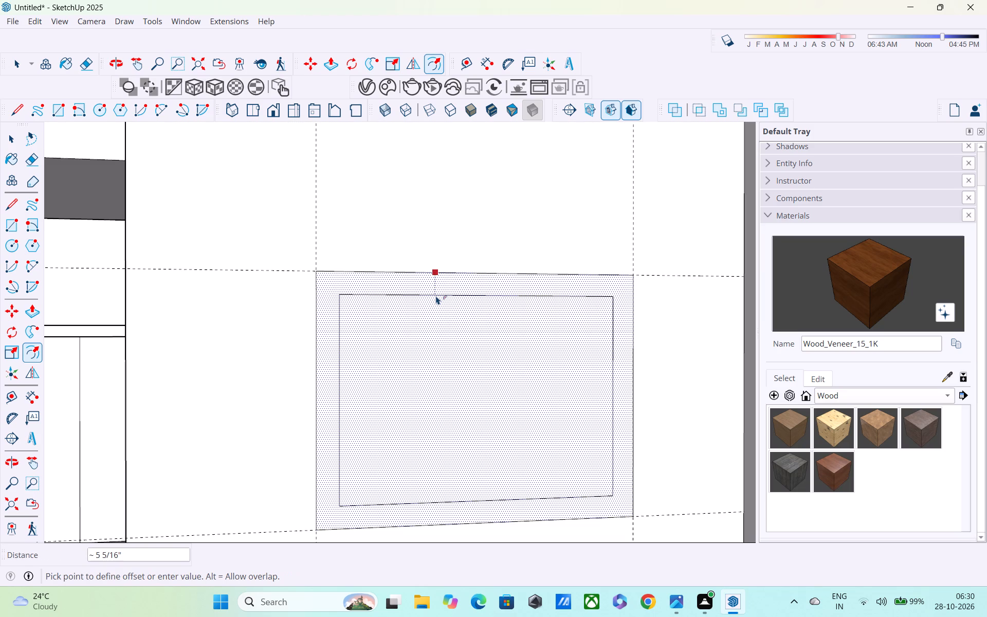
pyautogui.write('6"')
pyautogui.press('Return')
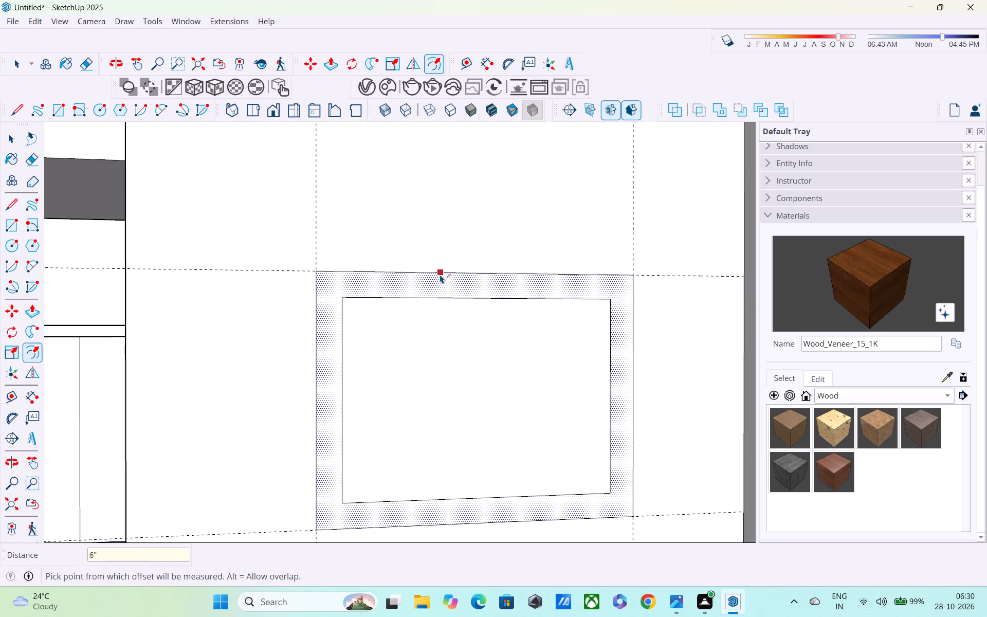
# Offset the outer edge of the tower window's frame ring inward by 3", splitting the frame into two rings.
pyautogui.click(440, 275)
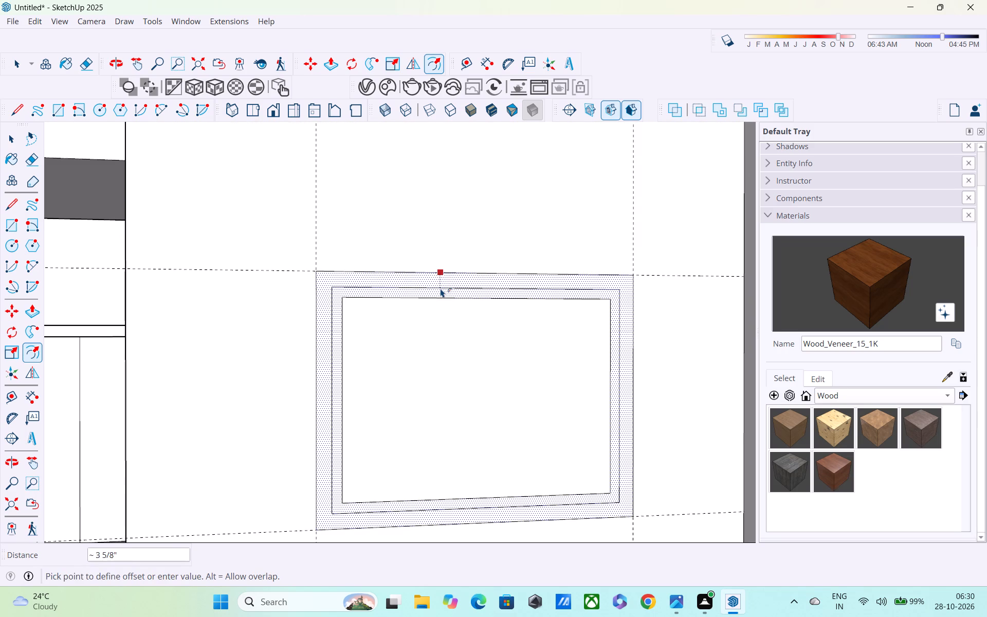
pyautogui.write('3"')
pyautogui.press('Return')
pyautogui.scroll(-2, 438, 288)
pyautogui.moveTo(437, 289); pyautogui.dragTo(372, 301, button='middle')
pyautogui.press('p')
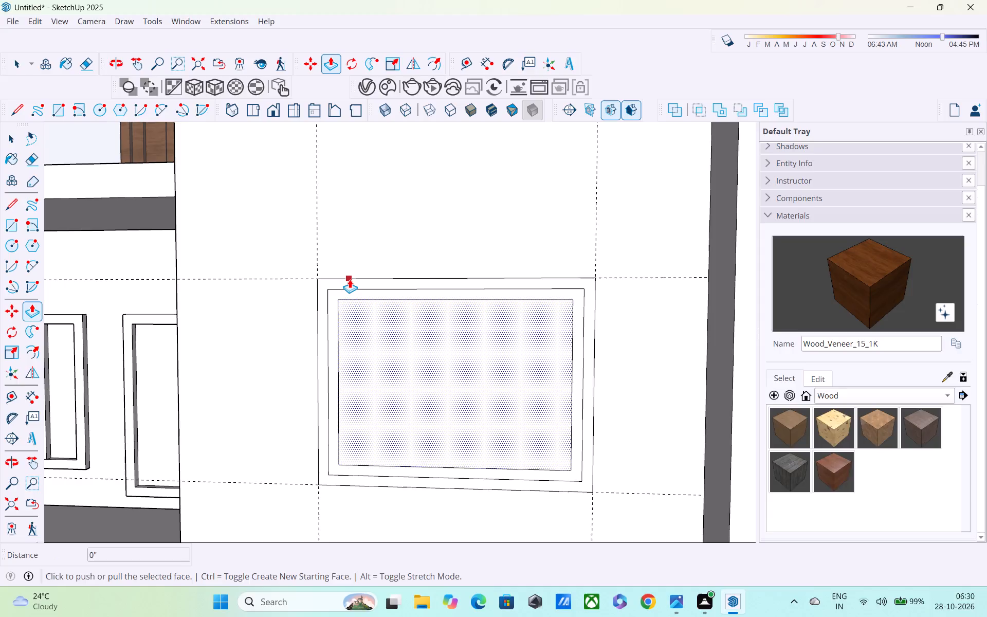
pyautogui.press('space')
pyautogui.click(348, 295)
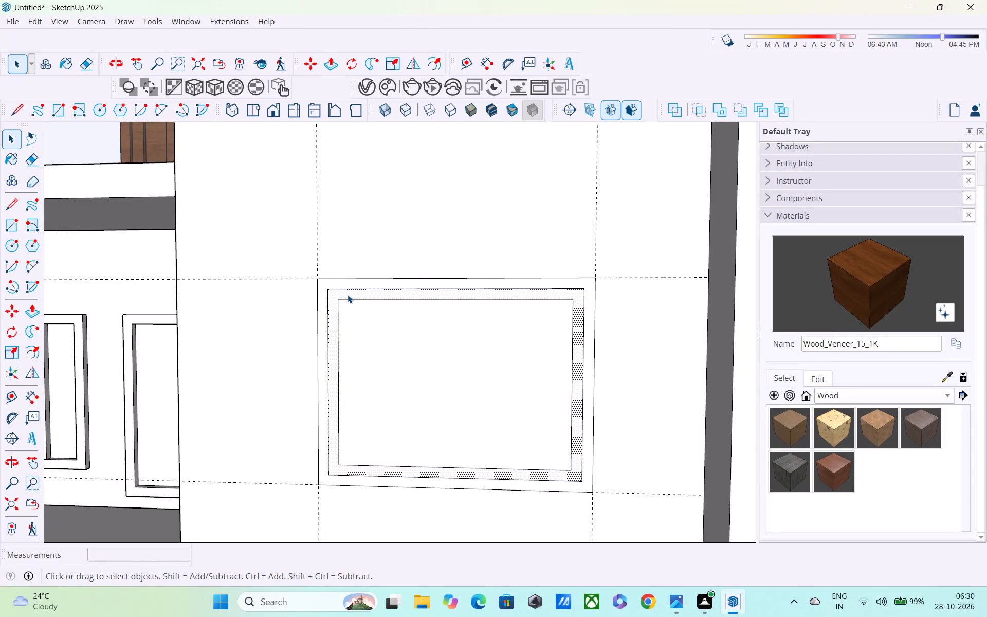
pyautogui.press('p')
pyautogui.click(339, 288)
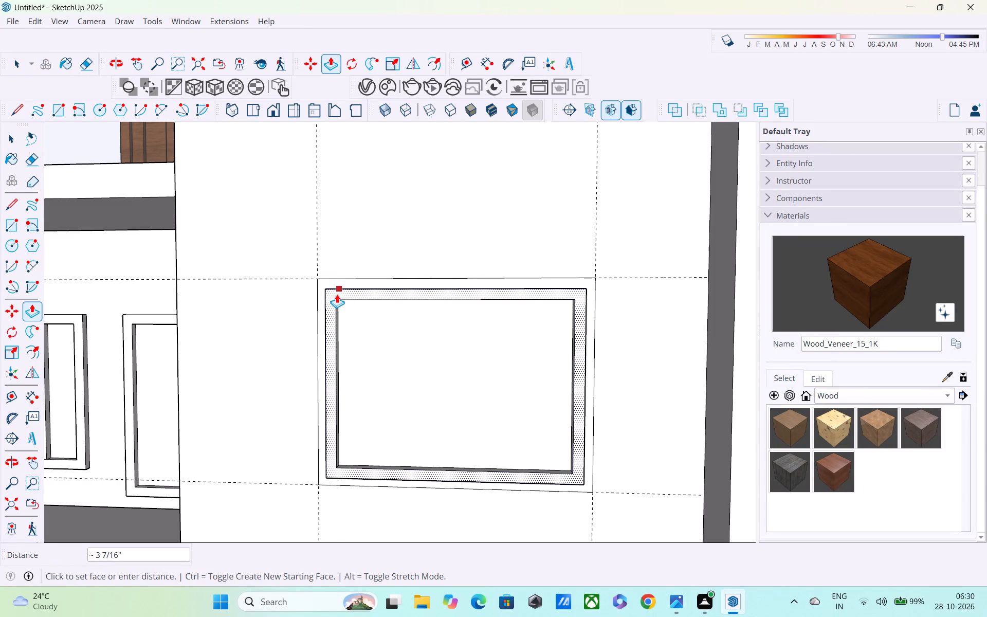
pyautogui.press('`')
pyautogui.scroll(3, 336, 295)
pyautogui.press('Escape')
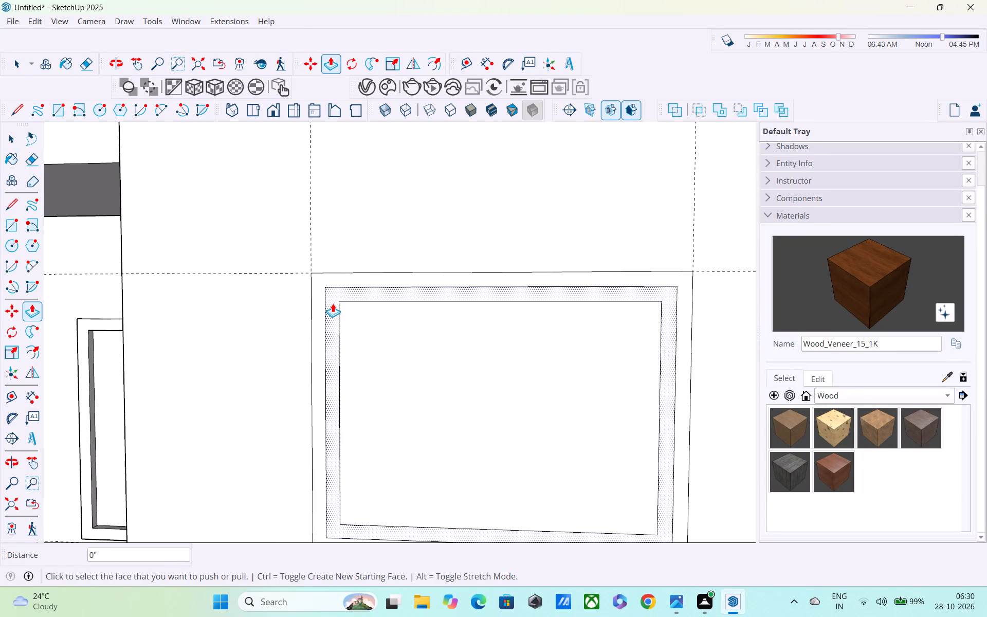
# Pull the outermost frame ring of the tower window outward by 2".
pyautogui.scroll(2, 330, 302)
pyautogui.click(321, 291)
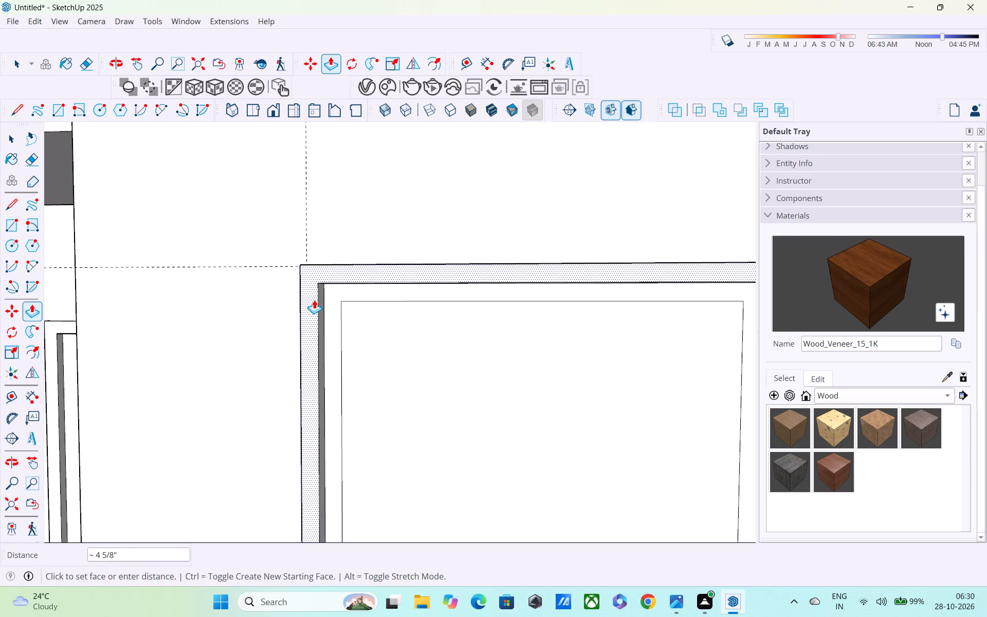
pyautogui.write('2"')
pyautogui.press('Return')
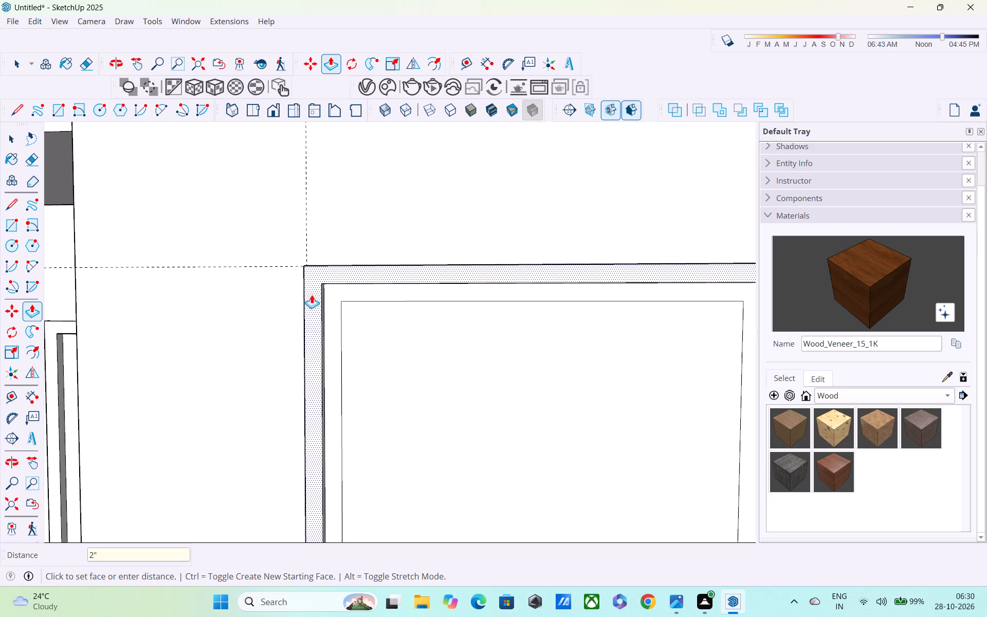
# Draw a 2' line along the inner window rectangle's top edge from its balcony-side corner and a 4' vertical divider down from that line's midpoint.
pyautogui.moveTo(312, 296); pyautogui.dragTo(176, 298, button='middle')
pyautogui.scroll(-4, 390, 297)
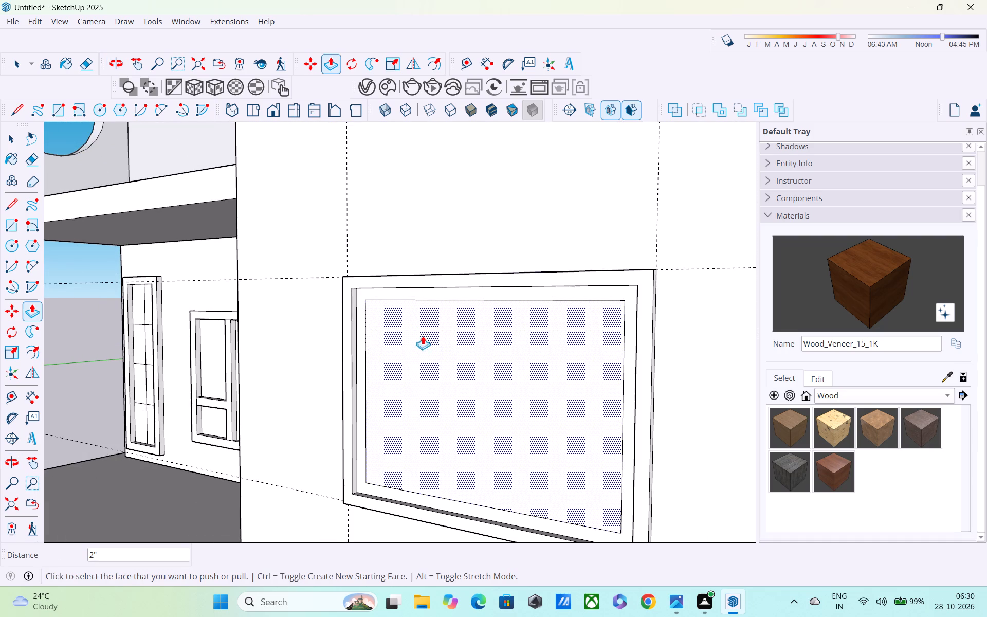
pyautogui.keyDown('shift'); pyautogui.moveTo(455, 352); pyautogui.dragTo(371, 278, button='middle'); pyautogui.keyUp('shift')
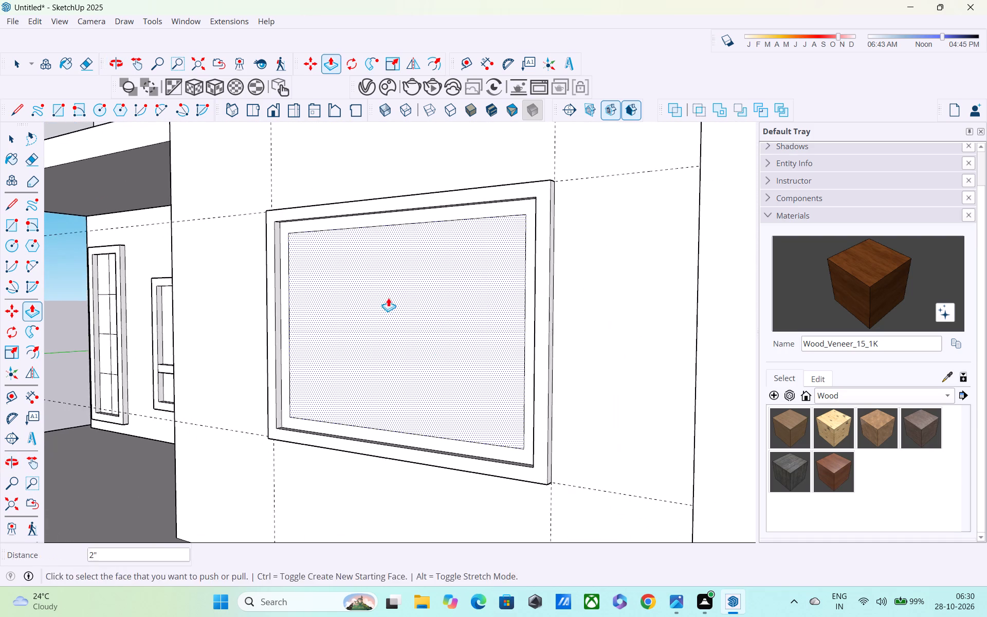
pyautogui.moveTo(397, 303); pyautogui.dragTo(656, 291, button='middle')
pyautogui.press('space')
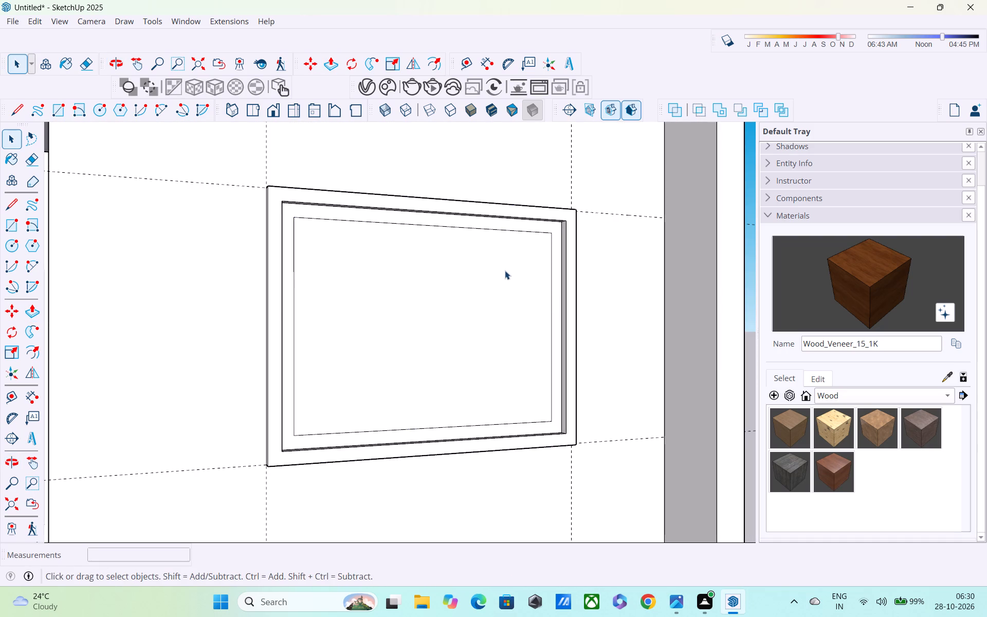
pyautogui.press('l')
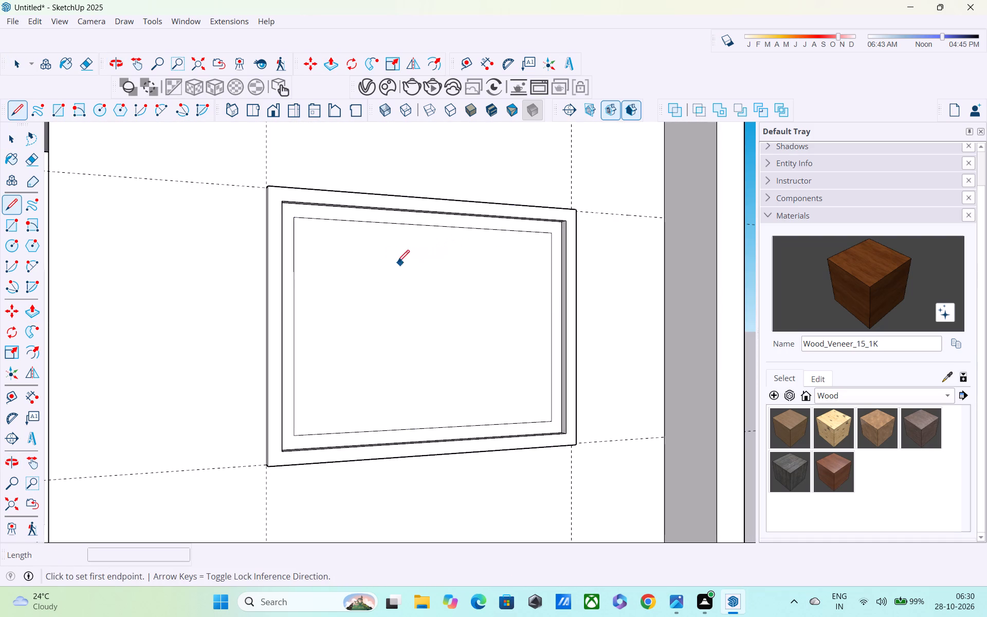
pyautogui.moveTo(371, 250); pyautogui.dragTo(294, 238, button='middle')
pyautogui.scroll(1, 290, 237)
pyautogui.click(272, 221)
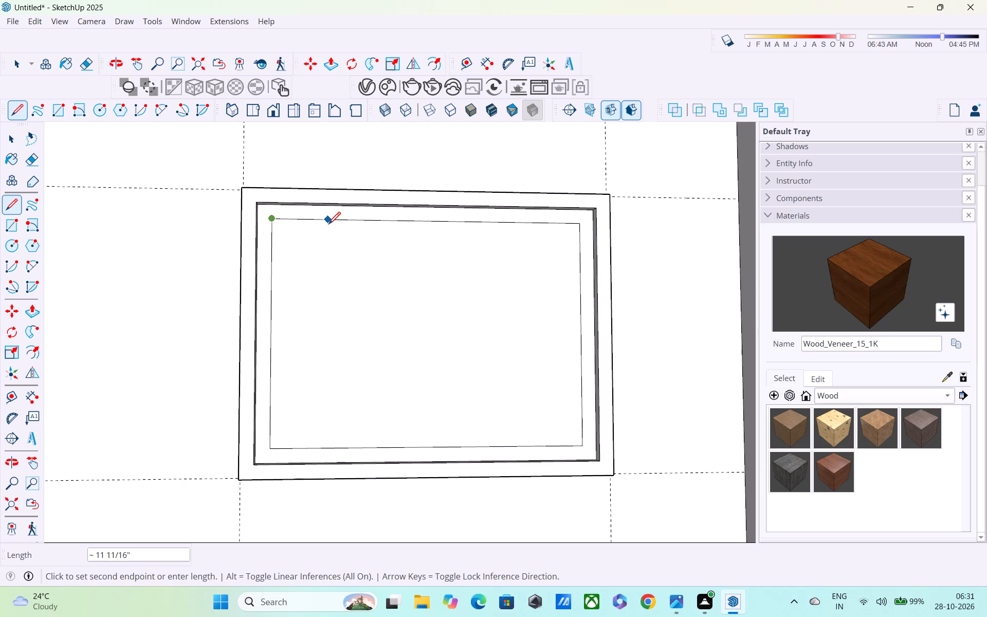
pyautogui.write("1'")
pyautogui.press('Return')
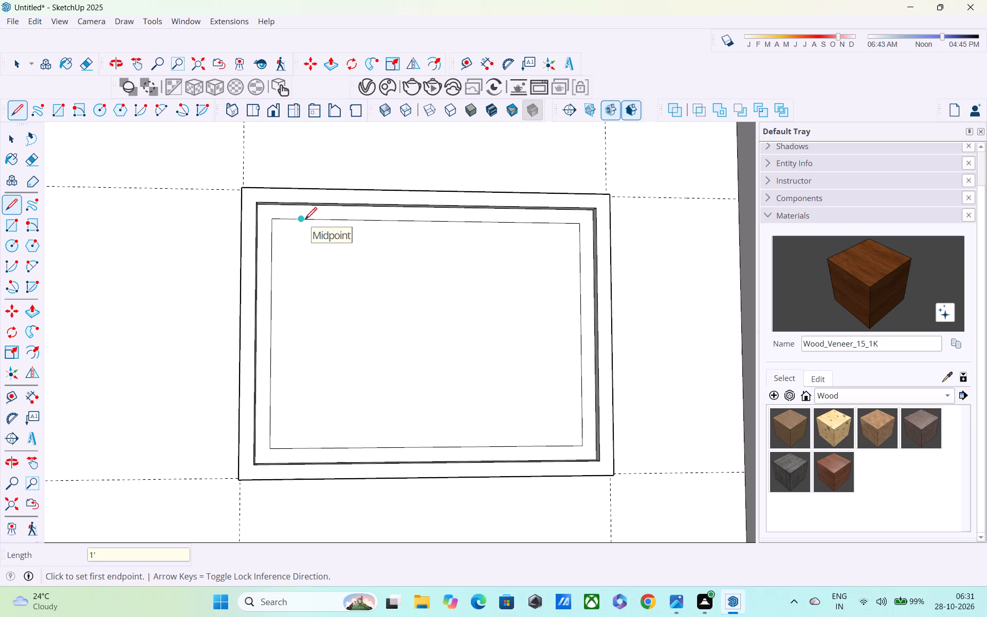
pyautogui.write("2'")
pyautogui.press('Return')
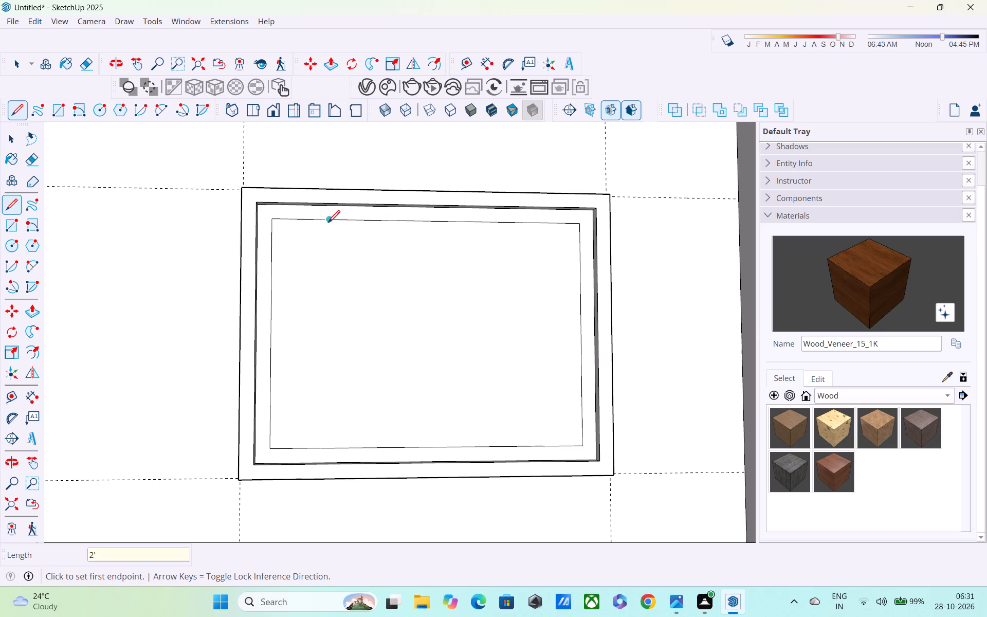
pyautogui.click(328, 224)
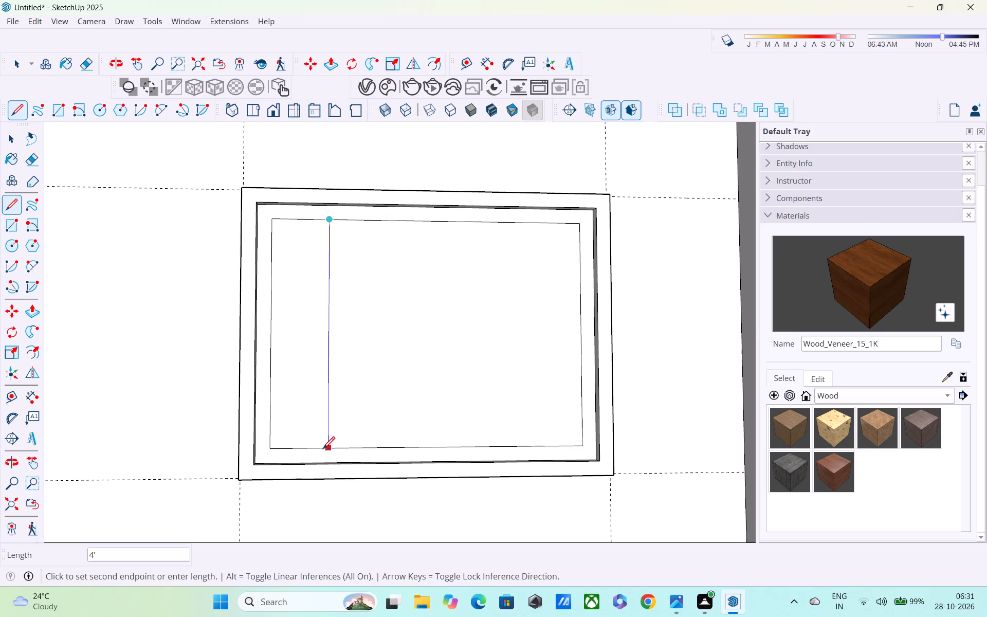
pyautogui.click(329, 449)
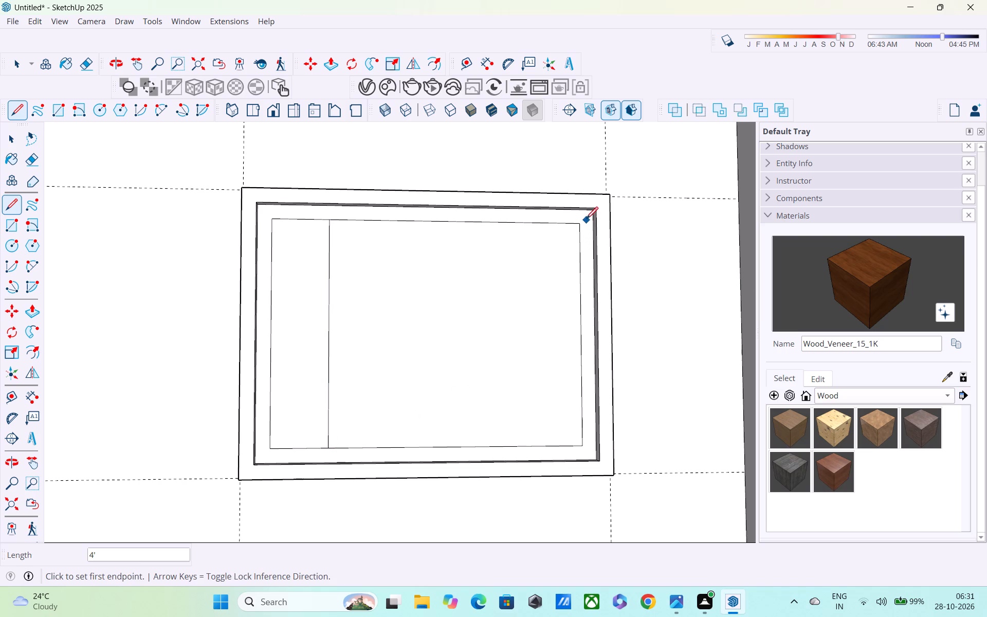
# Draw a 2' line along the top edge from the inner rectangle's opposite top corner and a 4' vertical divider down from its midpoint.
pyautogui.click(580, 225)
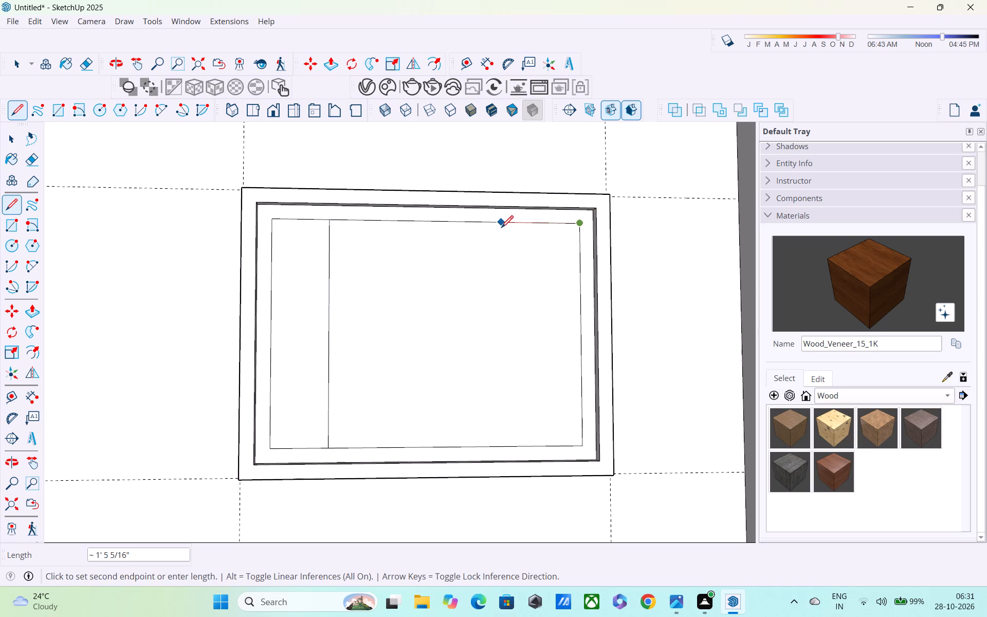
pyautogui.write("2'")
pyautogui.press('Return')
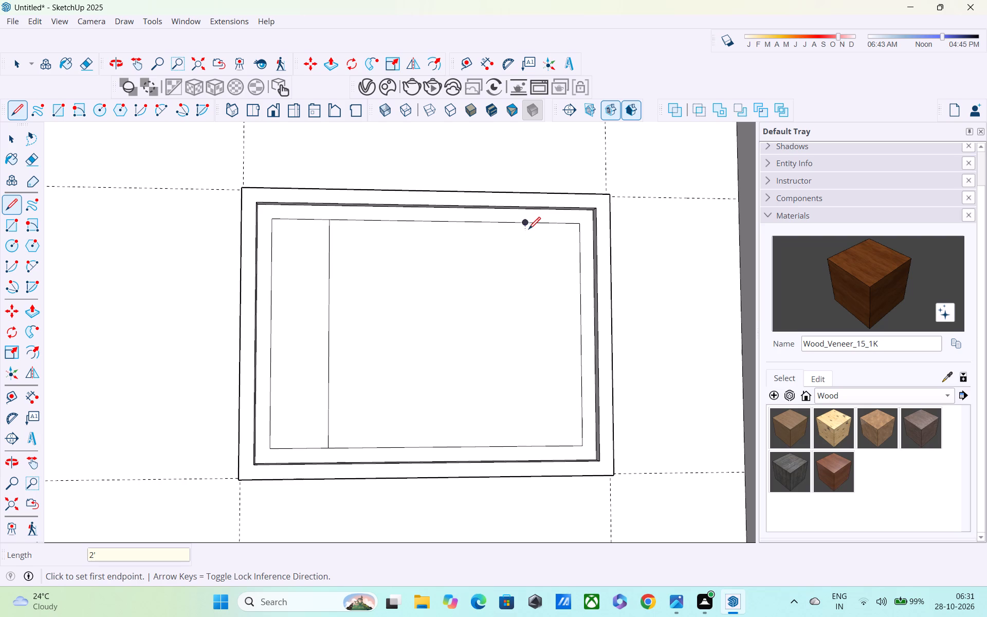
pyautogui.click(525, 226)
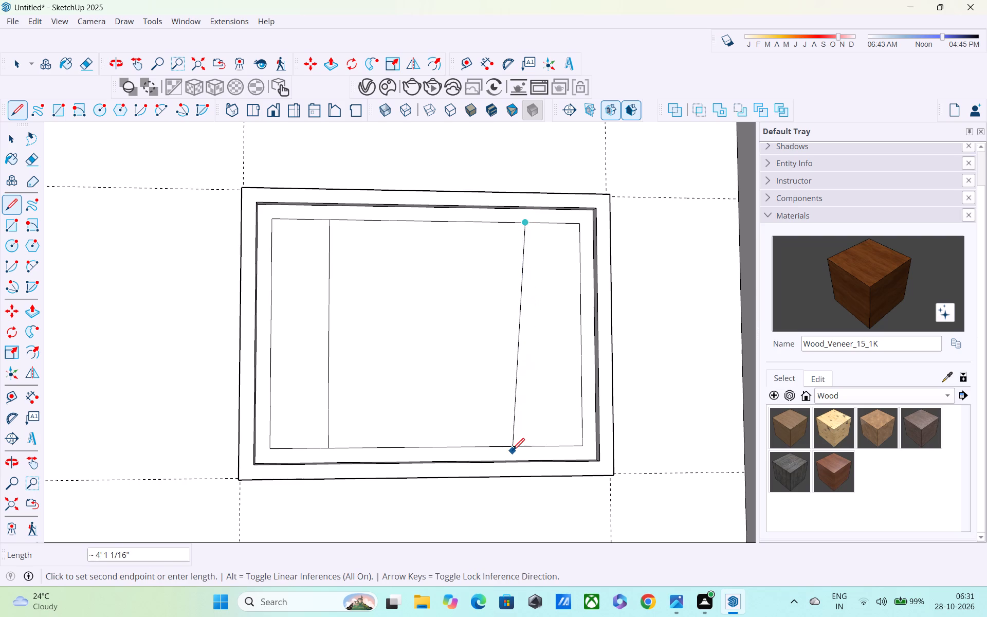
pyautogui.click(527, 443)
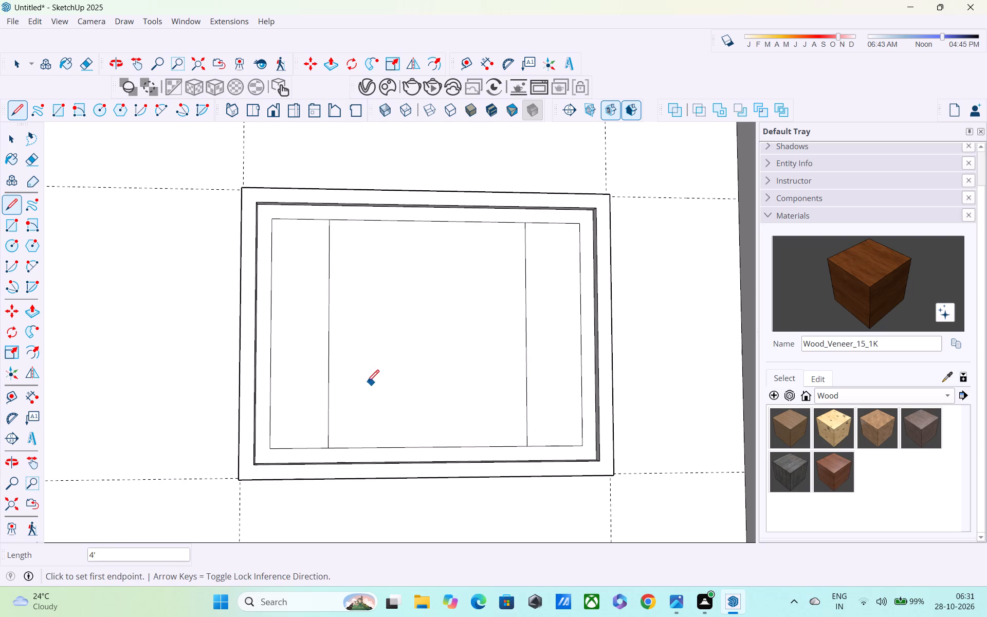
# Copy the balcony-side vertical divider 4' across the window toward the opposite side.
pyautogui.press('space')
pyautogui.click(328, 340)
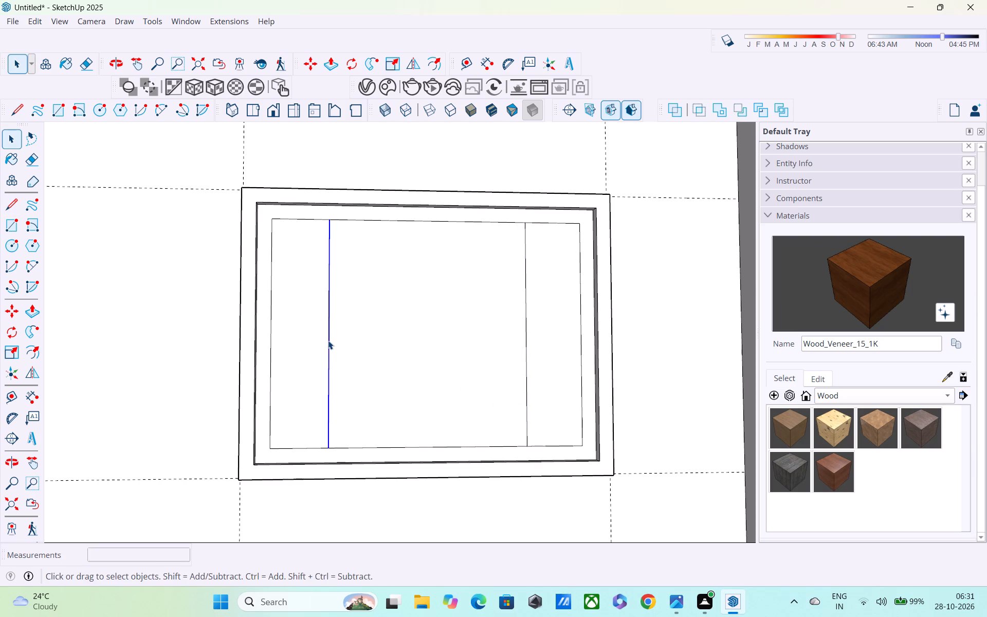
pyautogui.press('m')
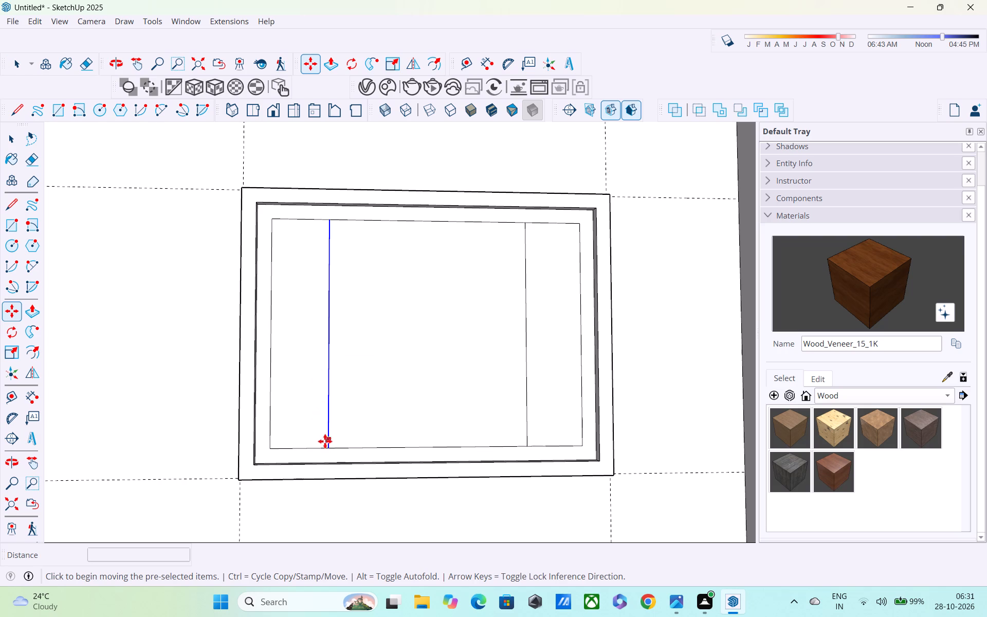
pyautogui.click(326, 448)
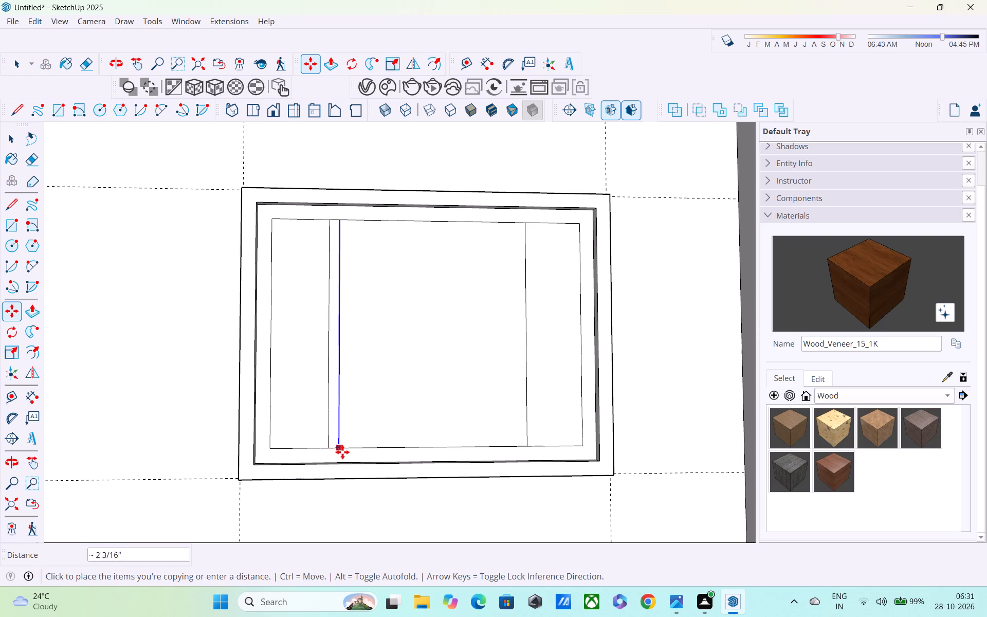
pyautogui.write("4'")
pyautogui.press('Return')
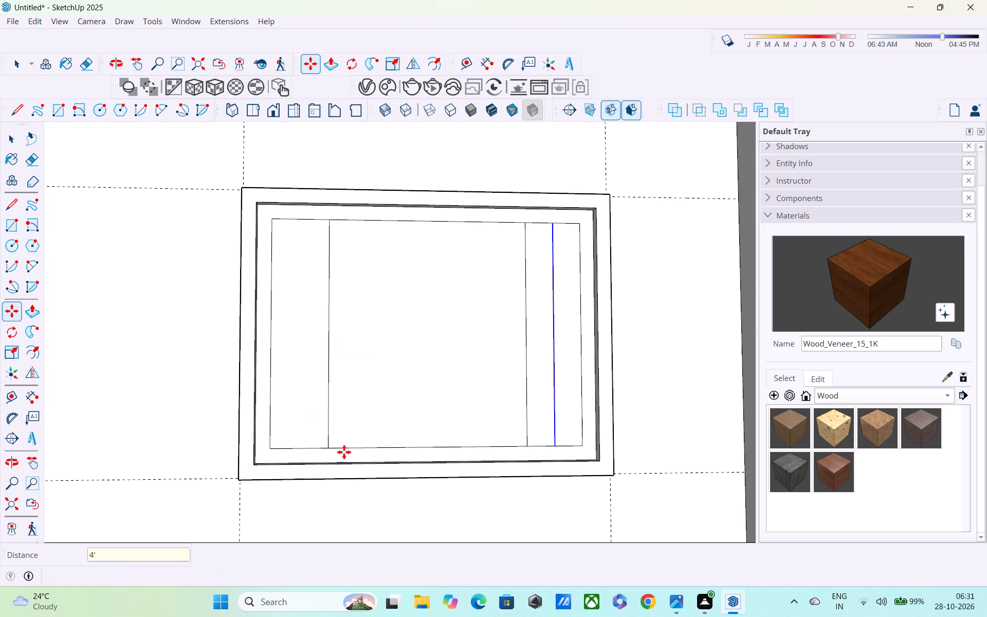
# Undo the 4' divider copy and copy the balcony-side vertical divider 4" toward the tower window's centre instead.
pyautogui.hotkey('ctrl', 'z')
pyautogui.press('space')
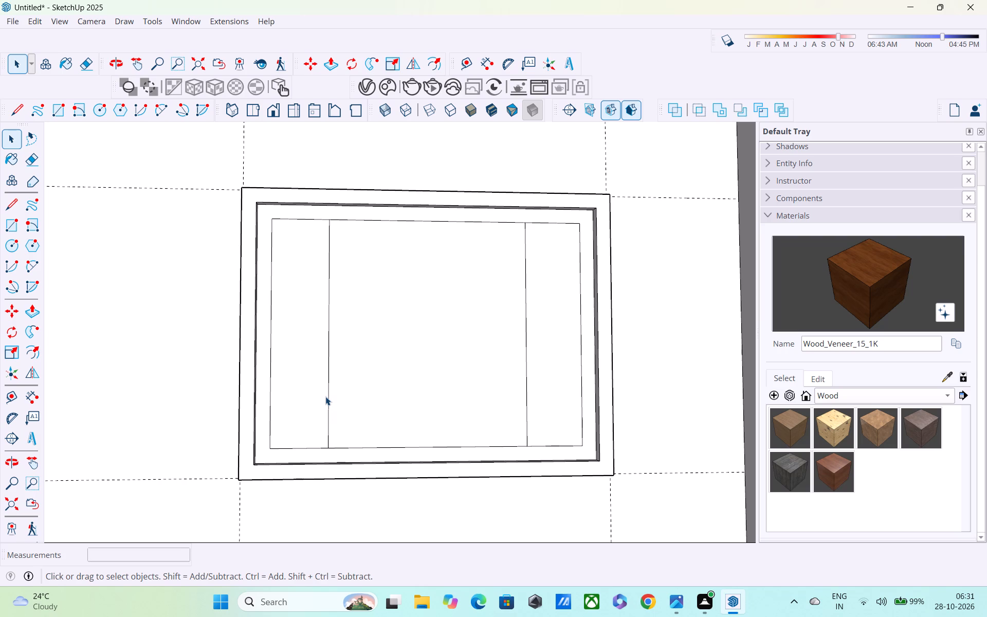
pyautogui.click(327, 426)
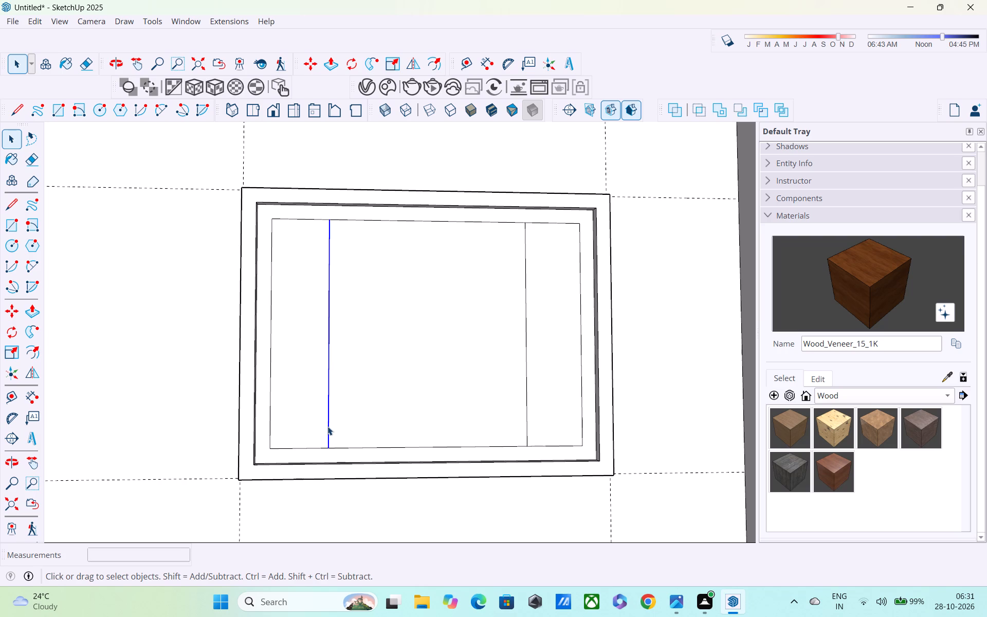
pyautogui.press('m')
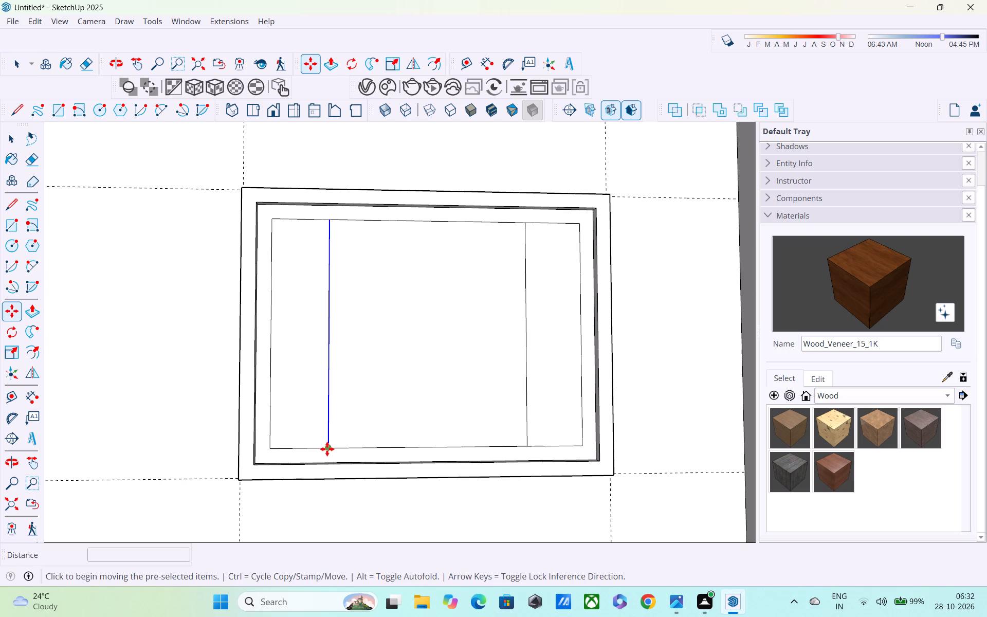
pyautogui.click(327, 449)
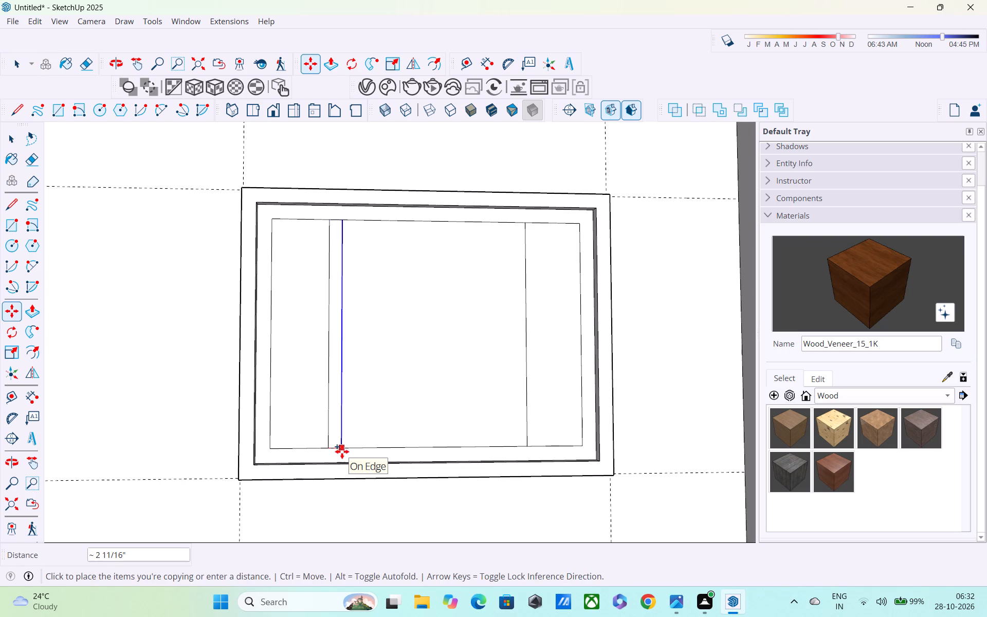
pyautogui.press('4')
pyautogui.hotkey('shift', '"')
pyautogui.press('Return')
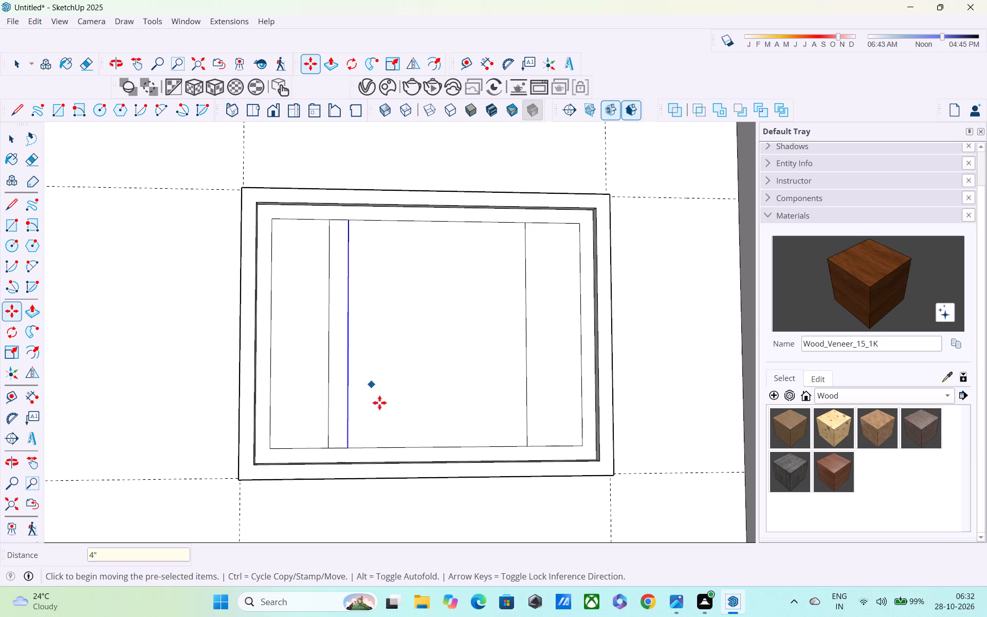
pyautogui.press('space')
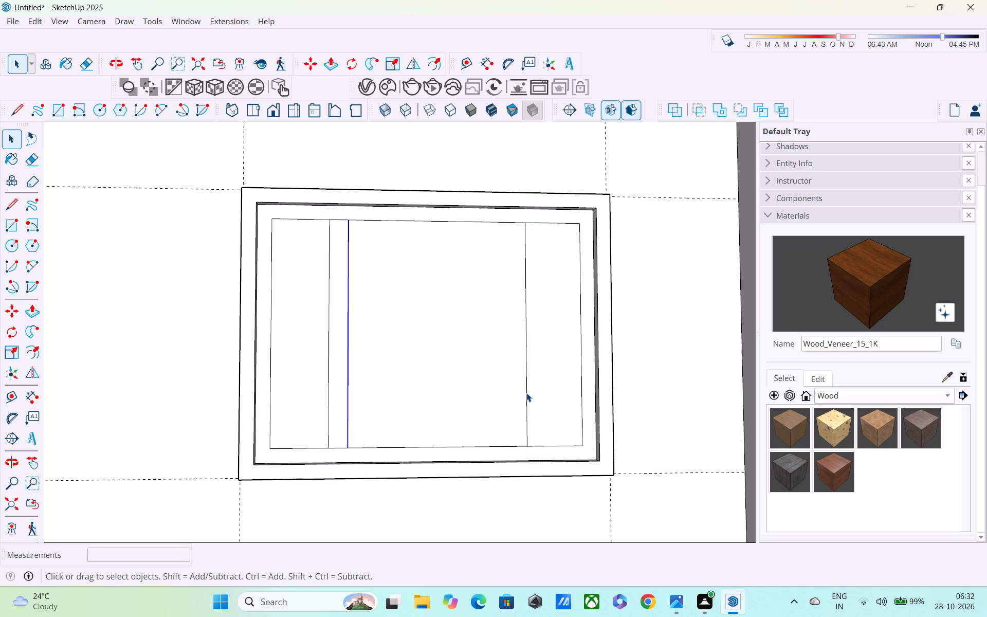
# Copy the vertical divider on the opposite side of the tower window 4" toward the centre.
pyautogui.click(526, 393)
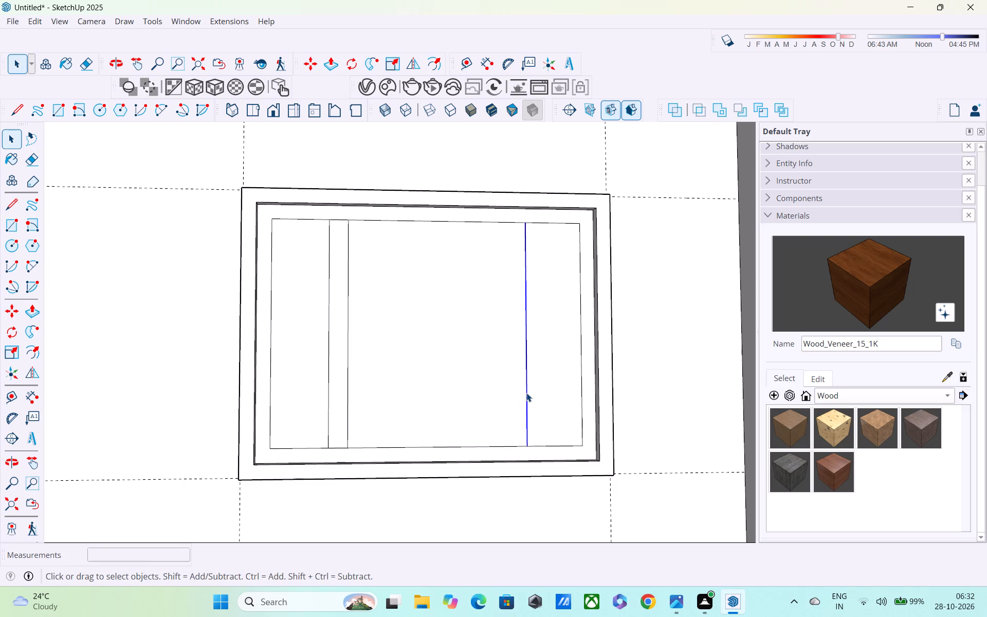
pyautogui.press('m')
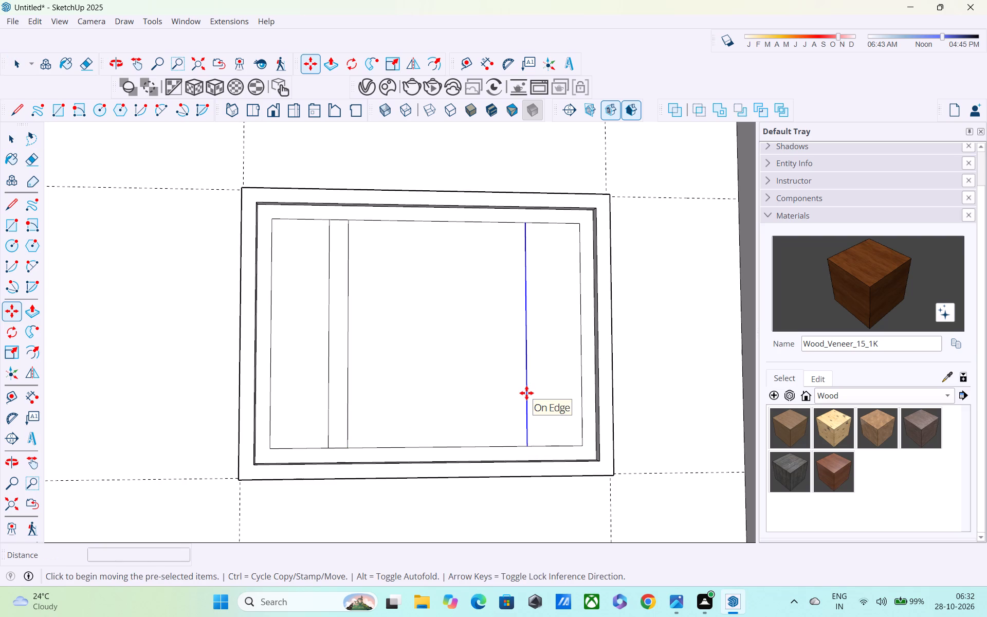
pyautogui.click(529, 444)
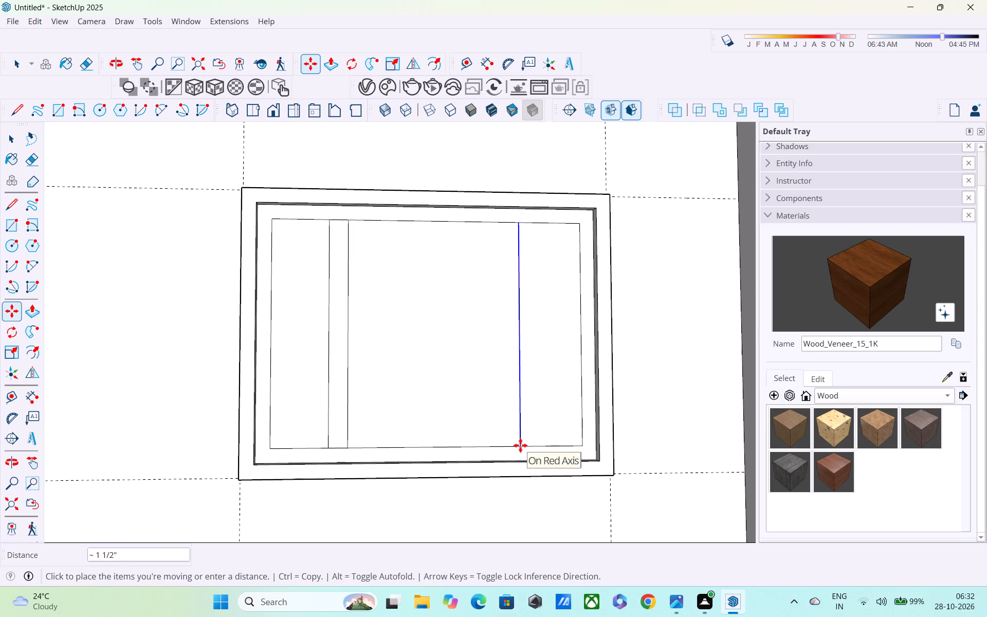
pyautogui.write('4"')
pyautogui.press('Return')
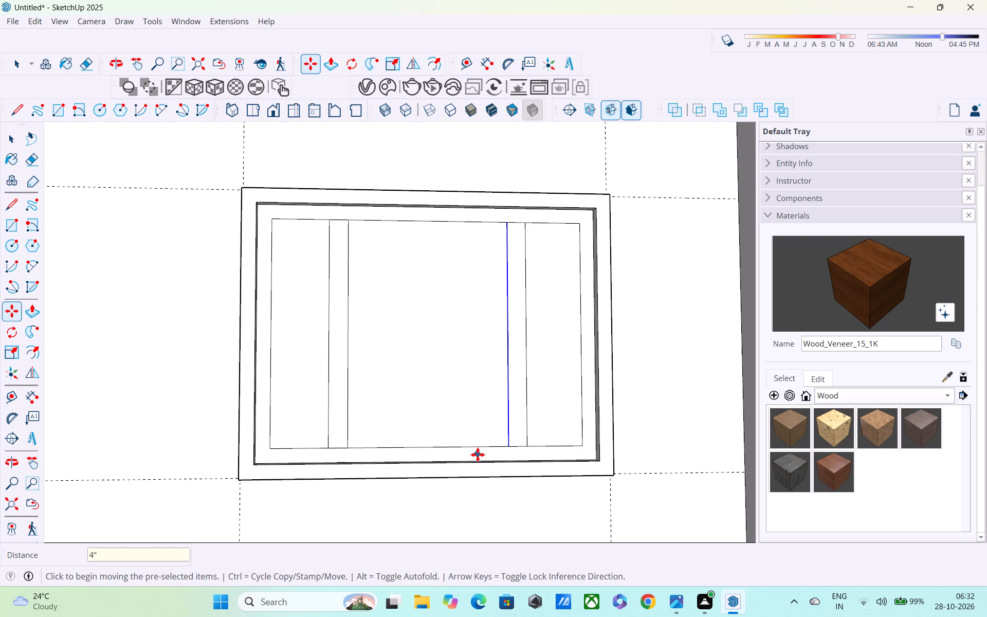
pyautogui.press('space')
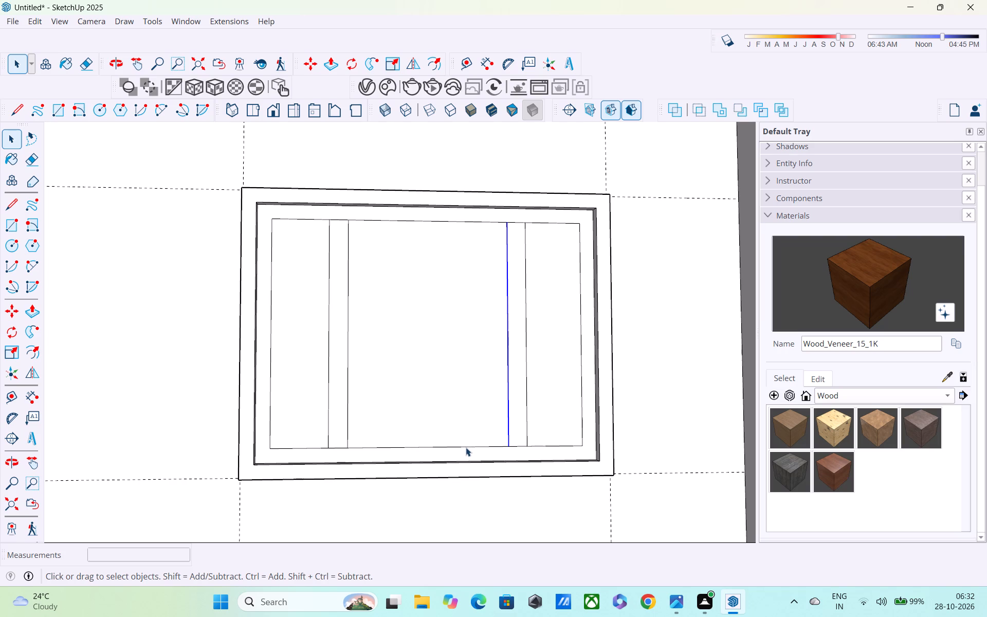
# Copy the bottom edge between the inner dividers up about 10 1/2", and copy that line another 4" upward.
pyautogui.click(466, 447)
pyautogui.press('m')
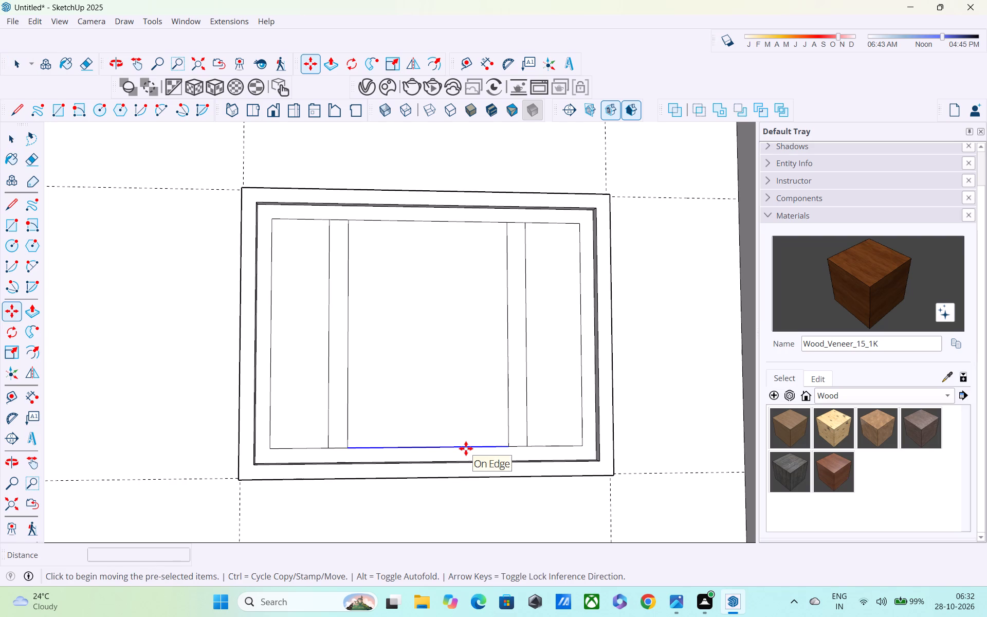
pyautogui.click(346, 450)
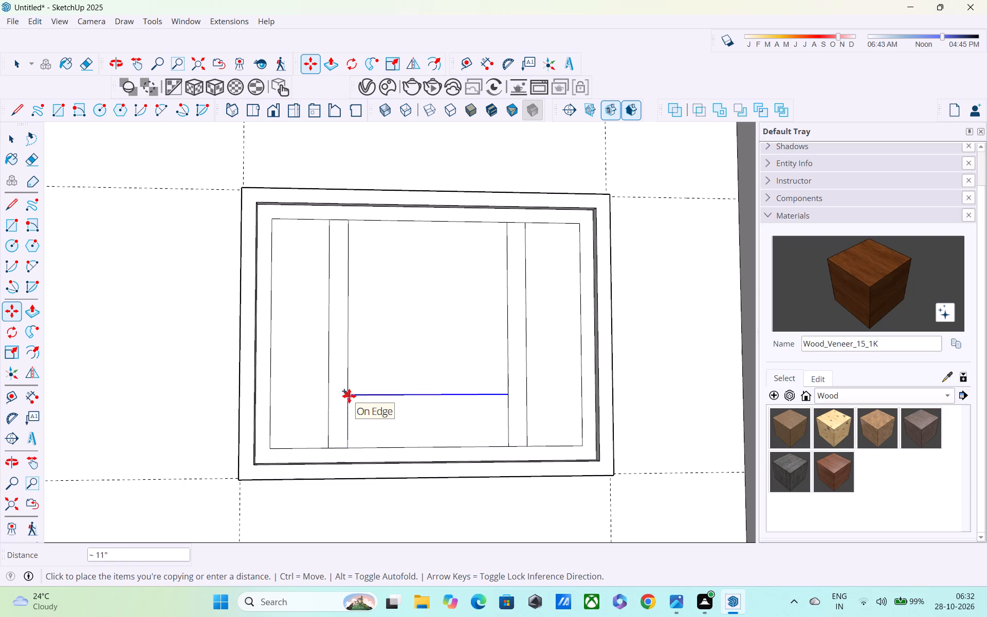
pyautogui.click(349, 398)
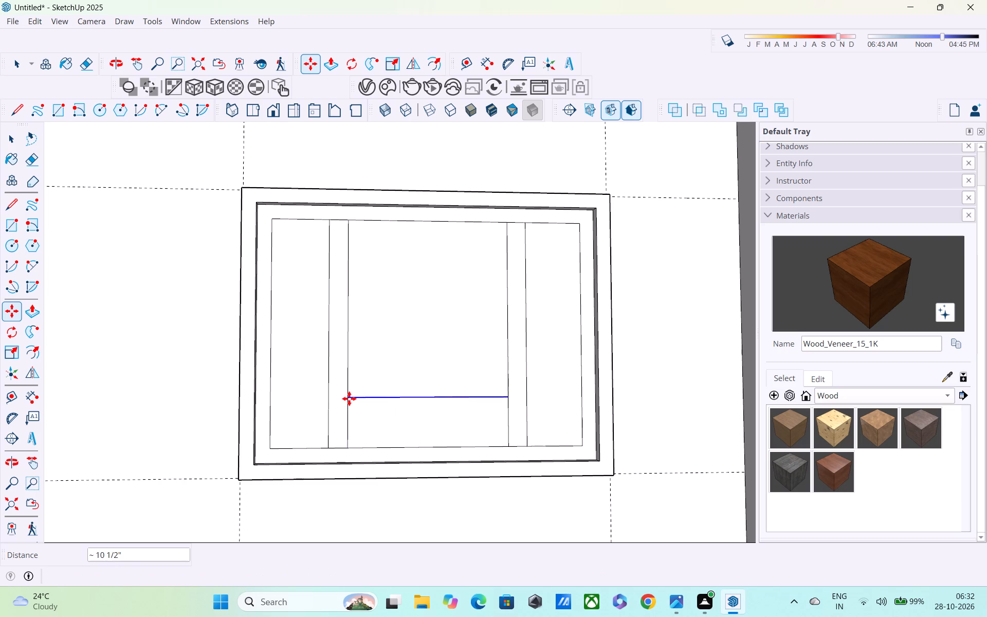
pyautogui.click(349, 398)
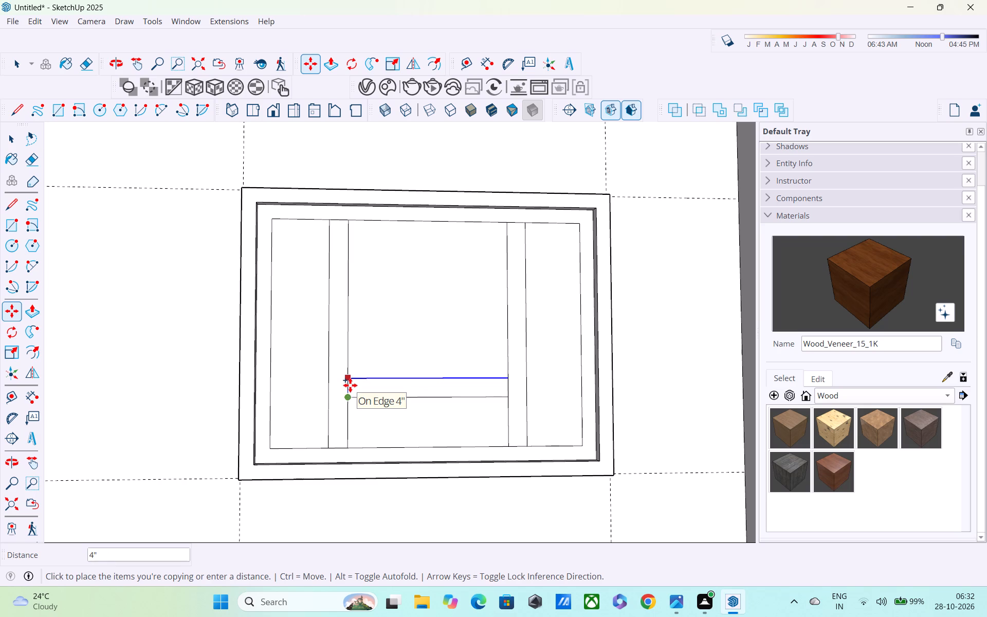
pyautogui.click(350, 385)
pyautogui.scroll(-5, 396, 424)
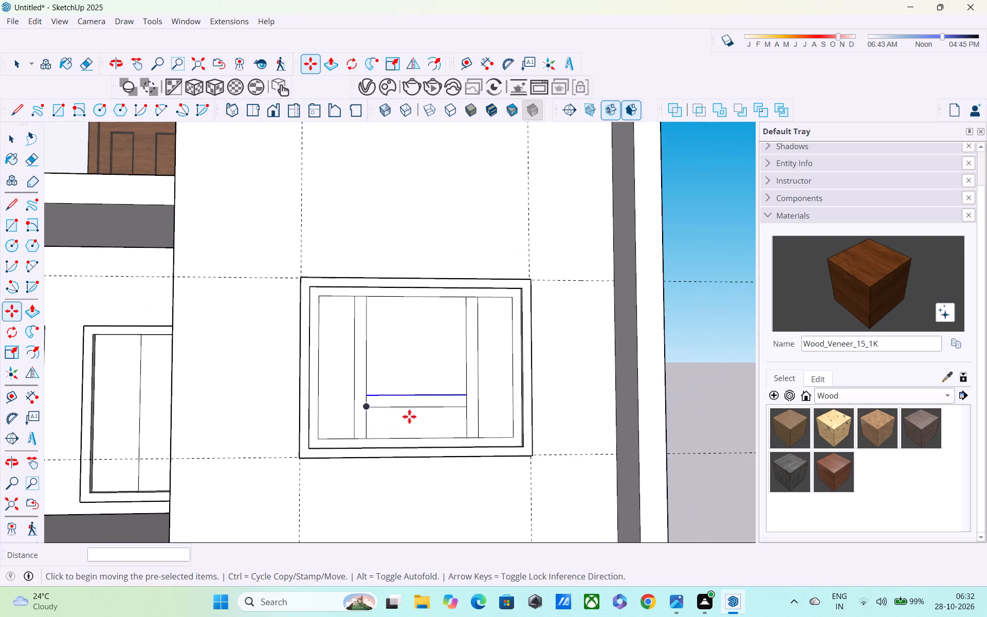
pyautogui.press('space')
# Pull the inner frame ring around the divided panes of the tower window outward about 1 1/16".
pyautogui.moveTo(423, 420); pyautogui.dragTo(334, 434, button='middle')
pyautogui.scroll(1, 334, 434)
pyautogui.scroll(-3, 346, 409)
pyautogui.moveTo(344, 406); pyautogui.dragTo(302, 406, button='middle')
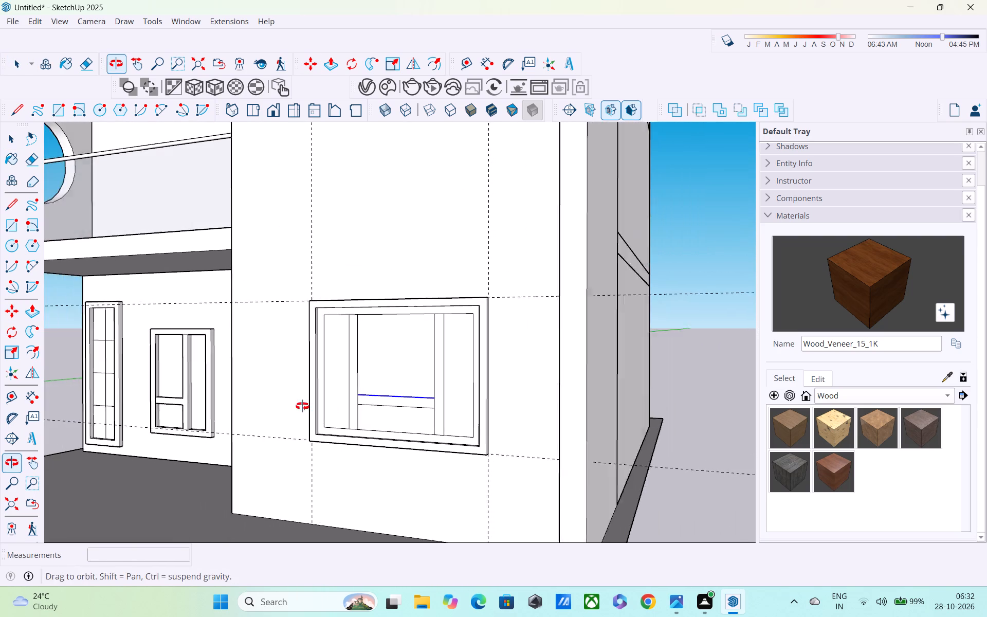
pyautogui.moveTo(302, 406); pyautogui.dragTo(293, 406, button='middle')
pyautogui.scroll(10, 295, 364)
pyautogui.press('p')
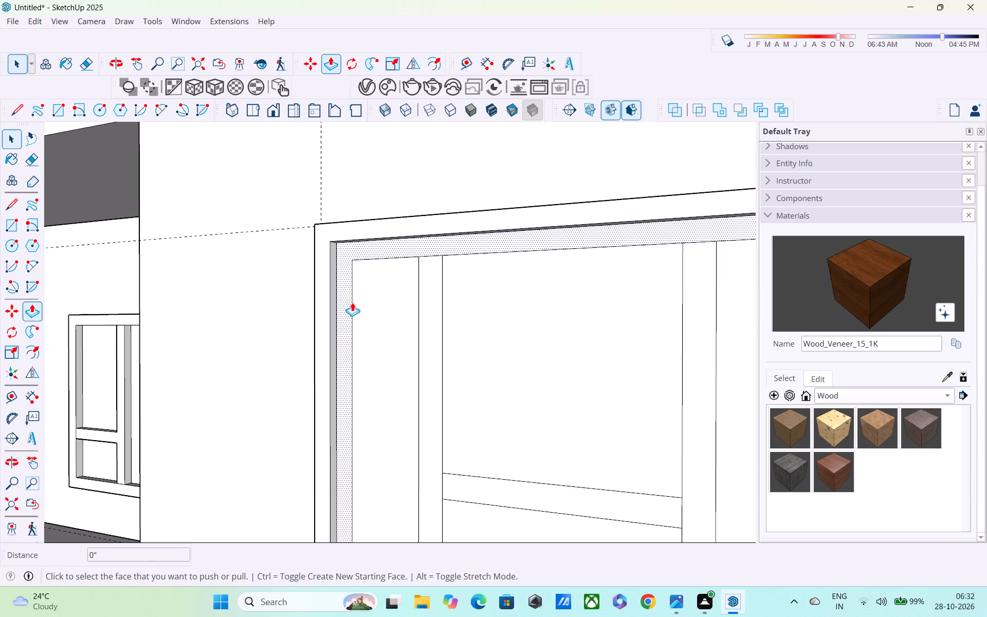
pyautogui.click(347, 295)
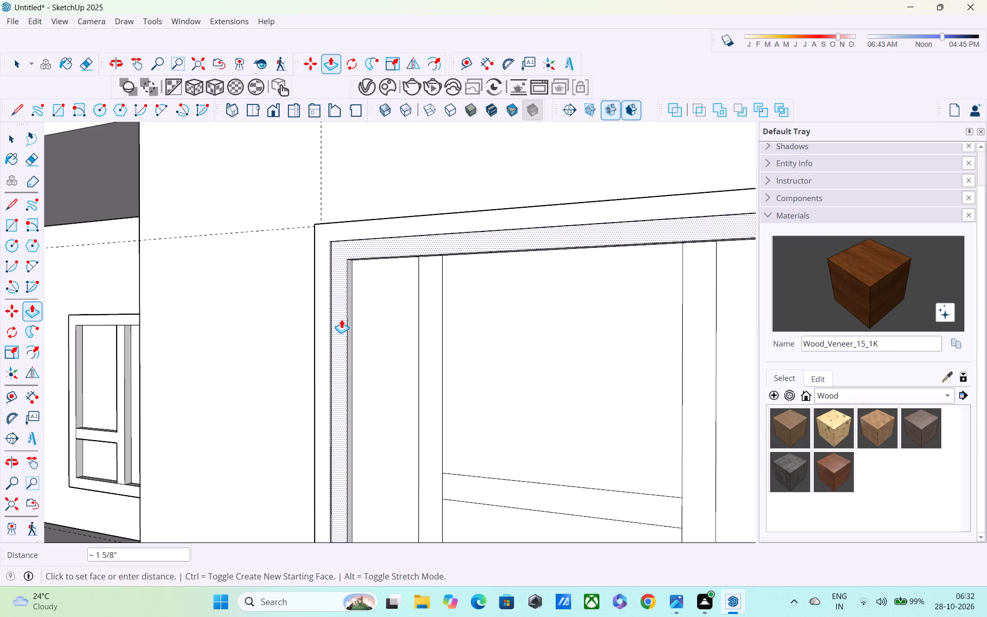
pyautogui.click(342, 314)
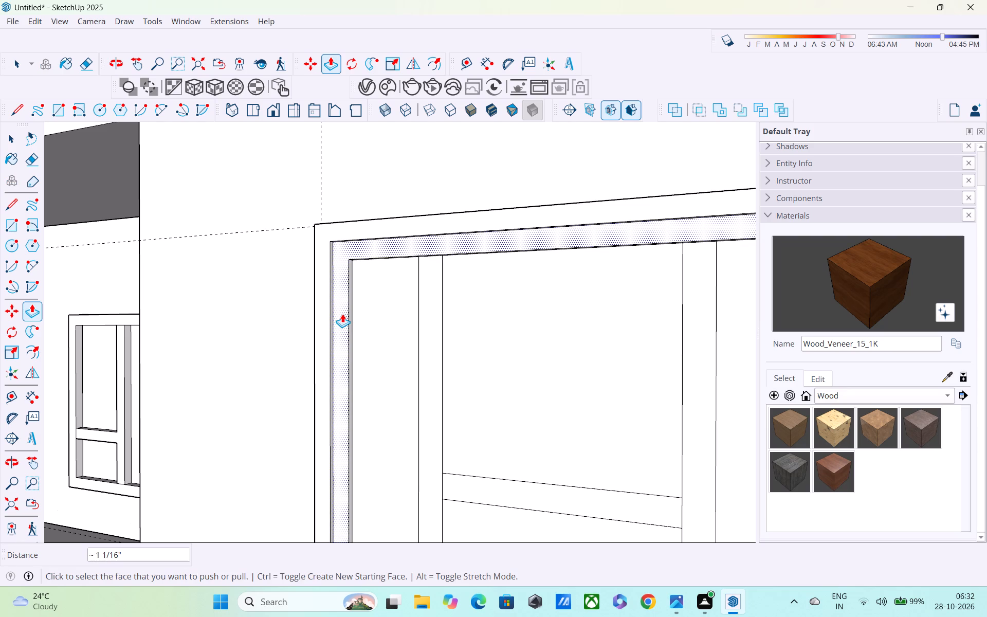
# Pull the two vertical mullion strips and the horizontal crossbar outward by the same distance as the inner frame ring.
pyautogui.doubleClick(424, 342)
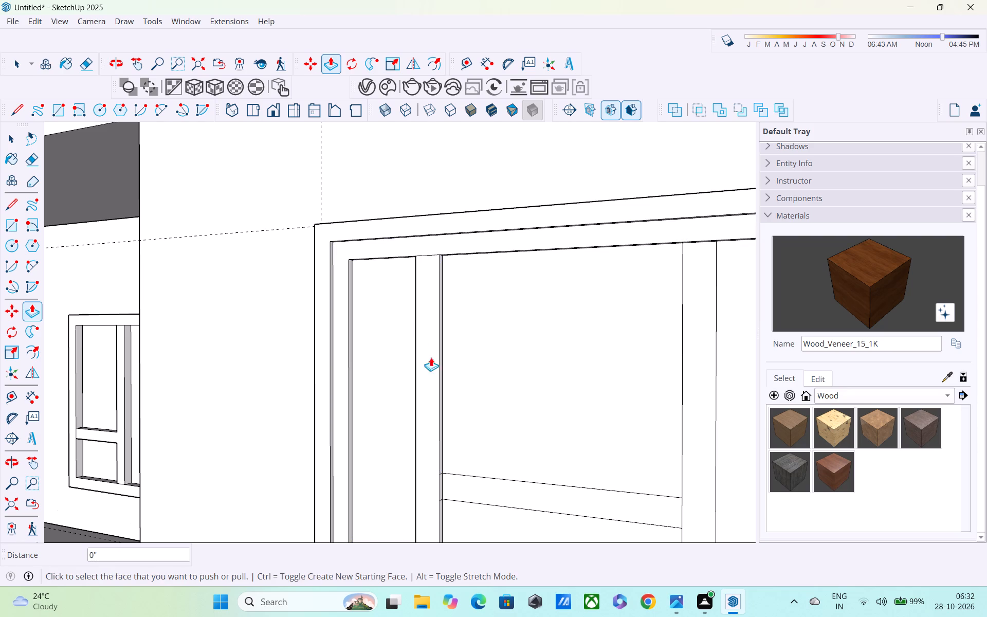
pyautogui.doubleClick(501, 485)
pyautogui.scroll(-1, 507, 464)
pyautogui.moveTo(507, 463); pyautogui.dragTo(360, 401, button='middle')
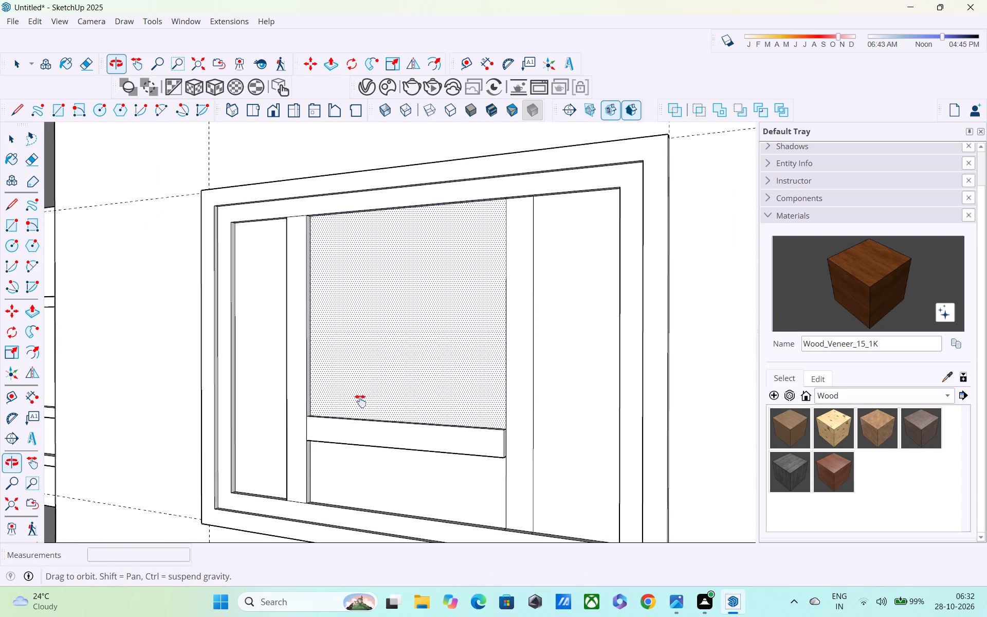
pyautogui.moveTo(360, 401); pyautogui.dragTo(357, 400, button='middle')
pyautogui.doubleClick(508, 300)
pyautogui.moveTo(508, 319); pyautogui.dragTo(677, 408, button='middle')
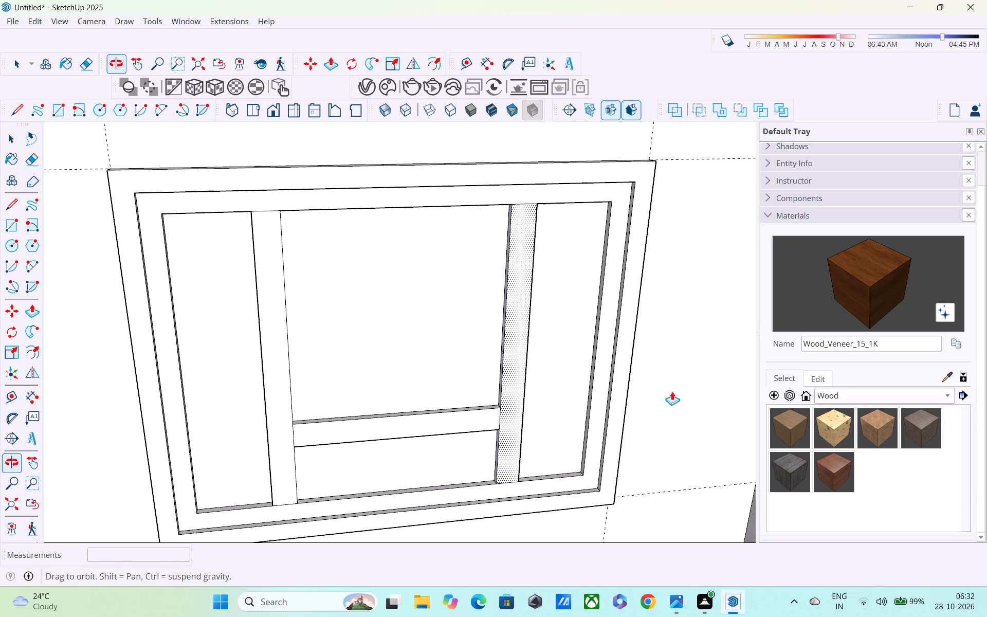
pyautogui.moveTo(653, 373); pyautogui.dragTo(628, 275, button='middle')
pyautogui.press('space')
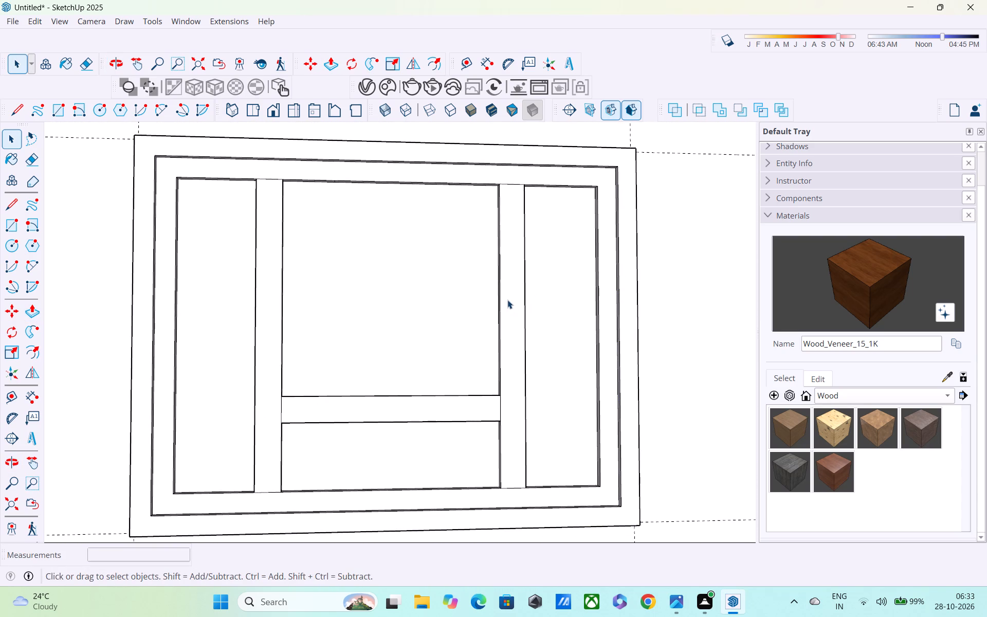
# Push the narrow balcony-side pane of the tower window inward 9".
pyautogui.scroll(1, 465, 314)
pyautogui.moveTo(463, 314); pyautogui.dragTo(354, 298, button='middle')
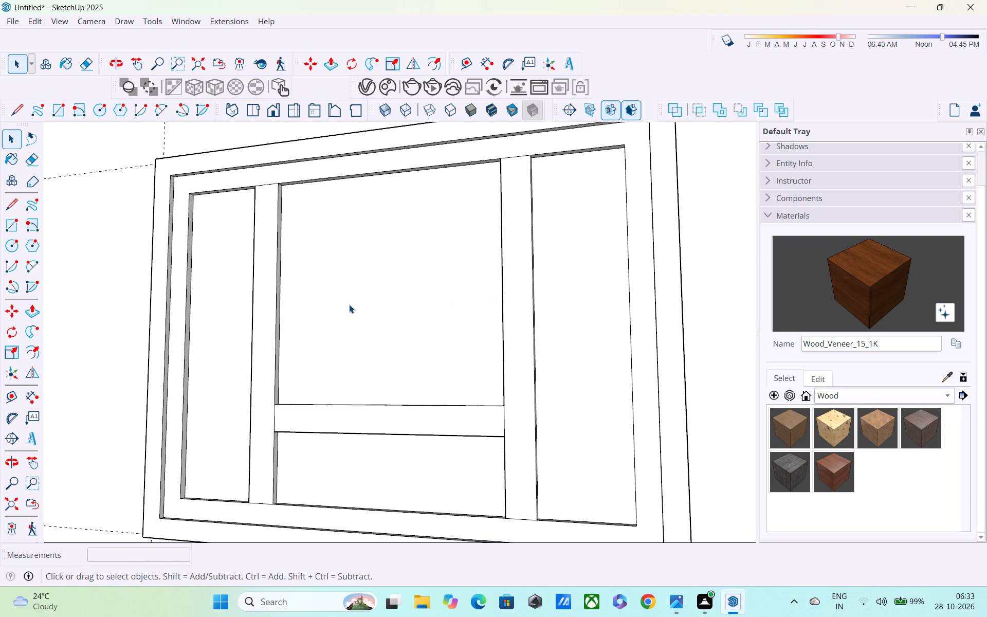
pyautogui.press('p')
pyautogui.click(230, 328)
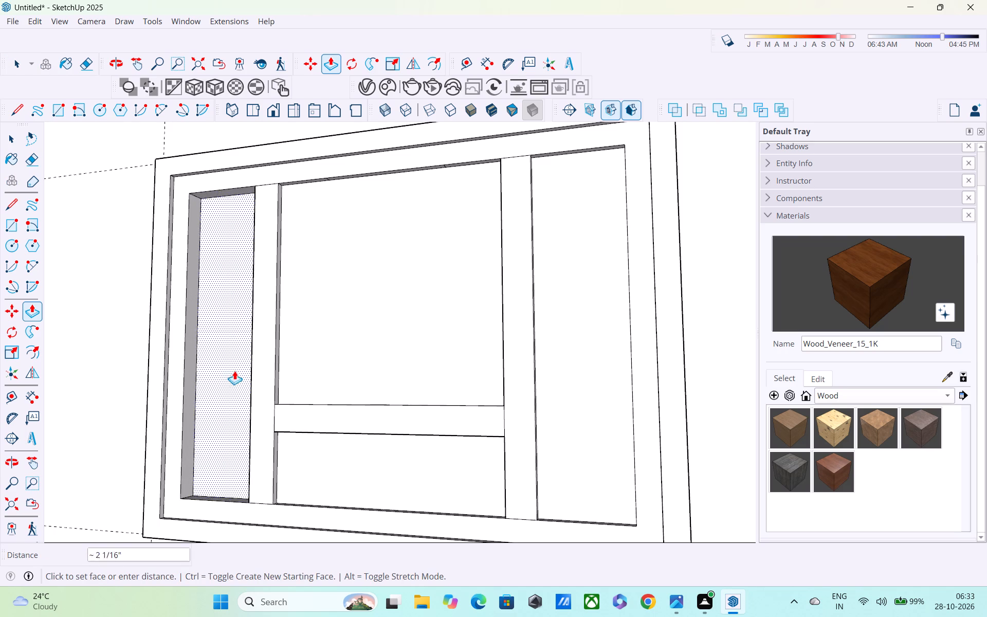
pyautogui.moveTo(236, 418); pyautogui.dragTo(431, 419, button='middle')
pyautogui.click(342, 349)
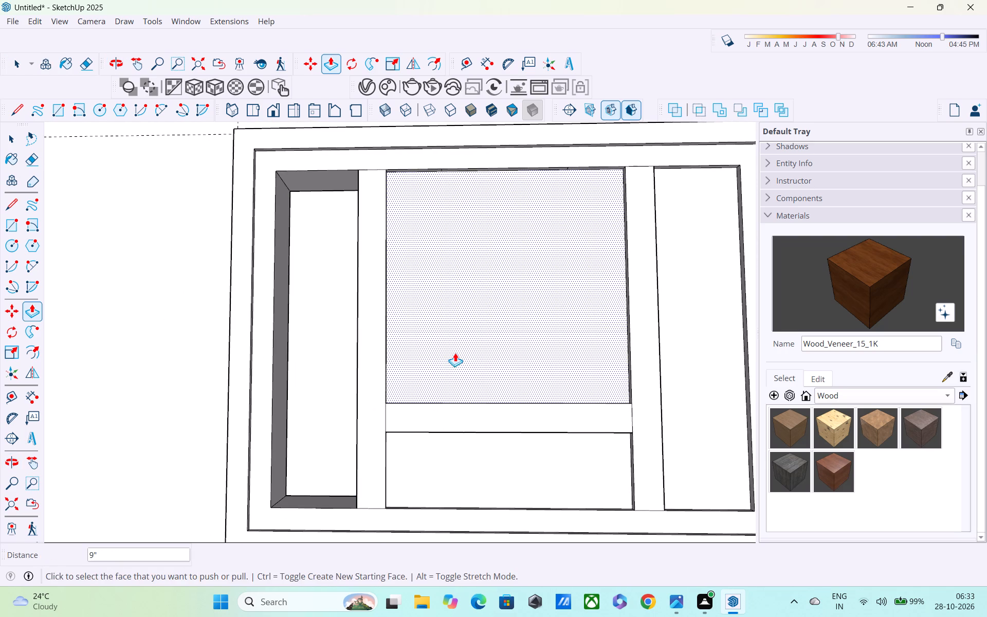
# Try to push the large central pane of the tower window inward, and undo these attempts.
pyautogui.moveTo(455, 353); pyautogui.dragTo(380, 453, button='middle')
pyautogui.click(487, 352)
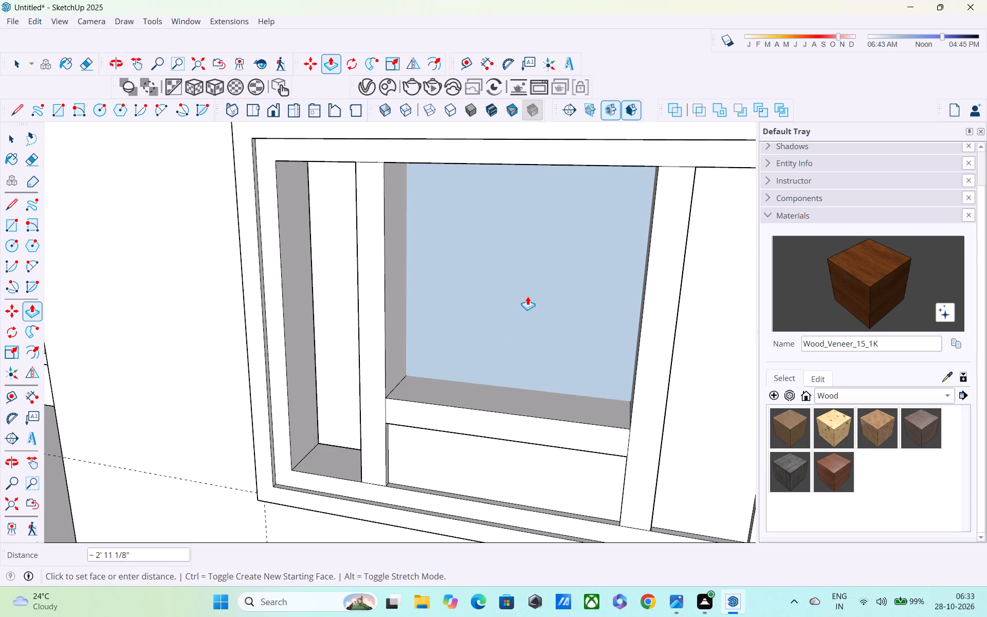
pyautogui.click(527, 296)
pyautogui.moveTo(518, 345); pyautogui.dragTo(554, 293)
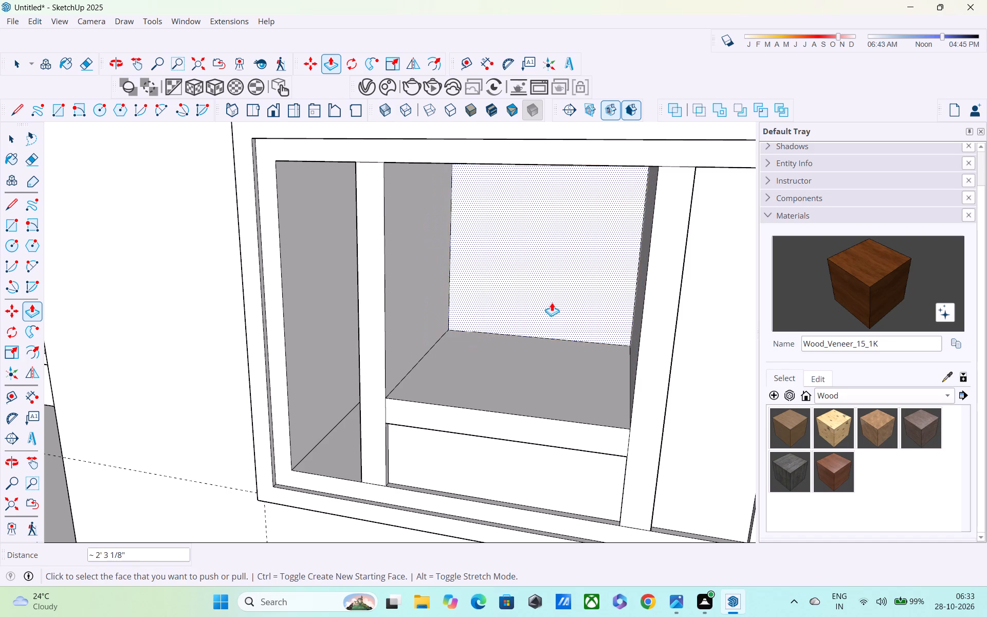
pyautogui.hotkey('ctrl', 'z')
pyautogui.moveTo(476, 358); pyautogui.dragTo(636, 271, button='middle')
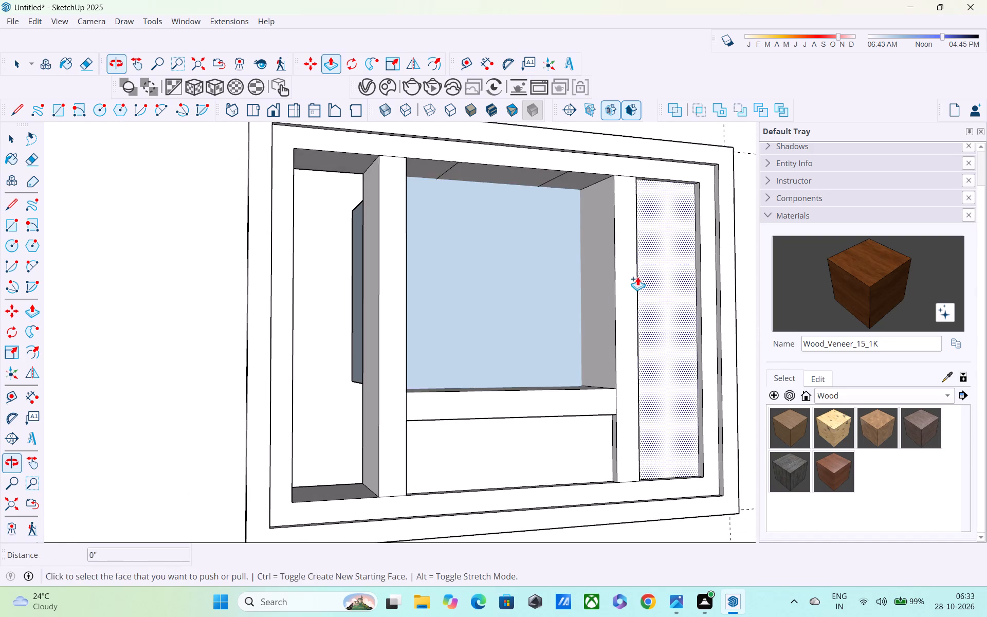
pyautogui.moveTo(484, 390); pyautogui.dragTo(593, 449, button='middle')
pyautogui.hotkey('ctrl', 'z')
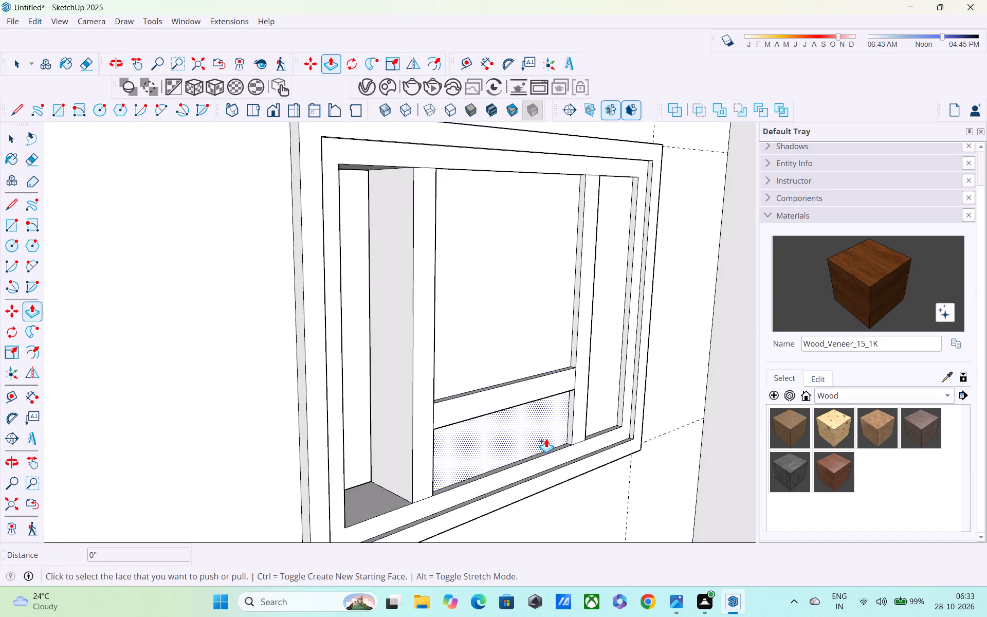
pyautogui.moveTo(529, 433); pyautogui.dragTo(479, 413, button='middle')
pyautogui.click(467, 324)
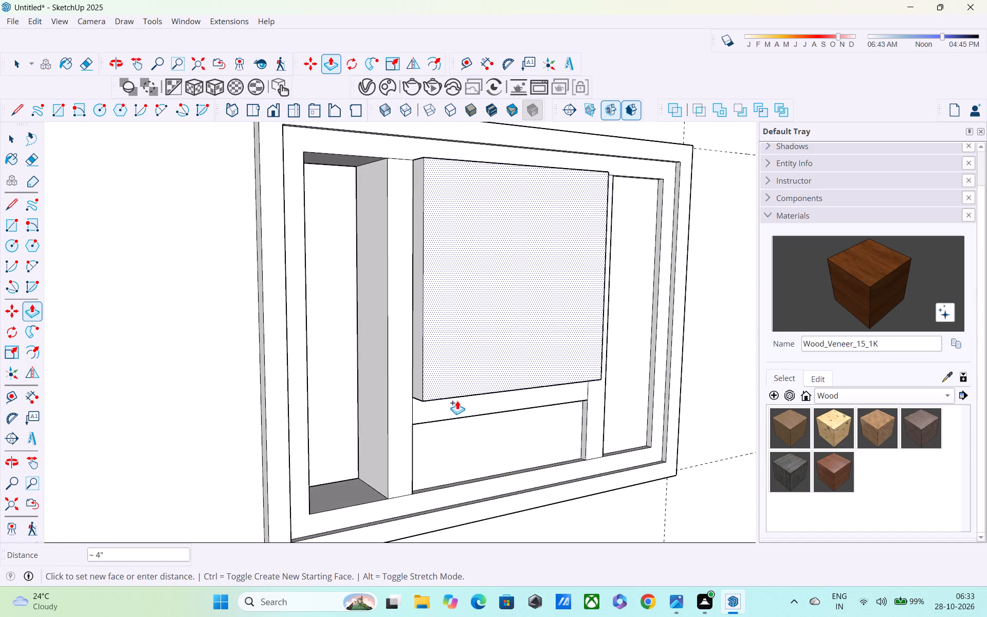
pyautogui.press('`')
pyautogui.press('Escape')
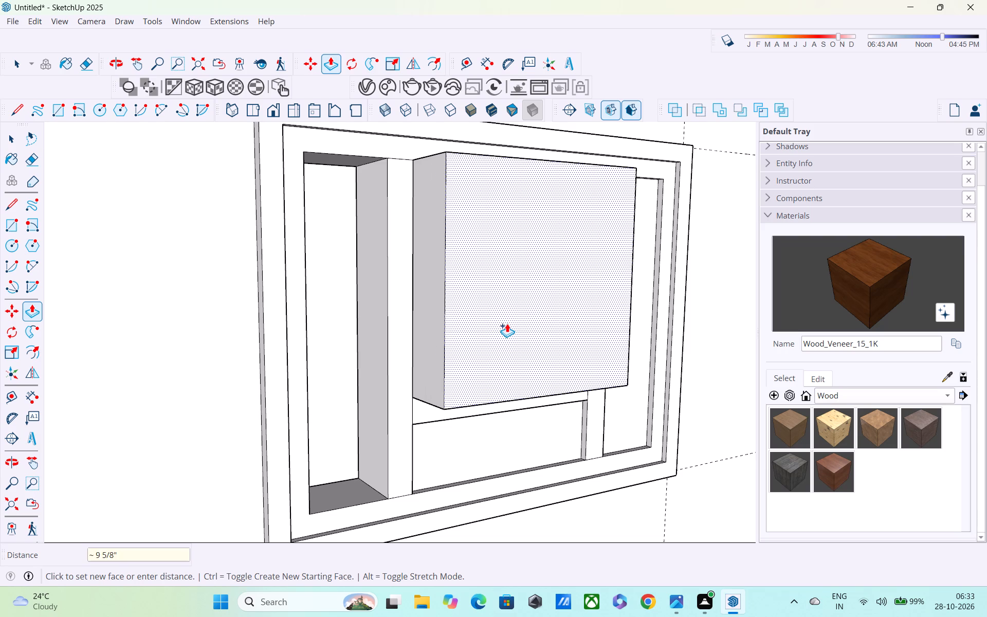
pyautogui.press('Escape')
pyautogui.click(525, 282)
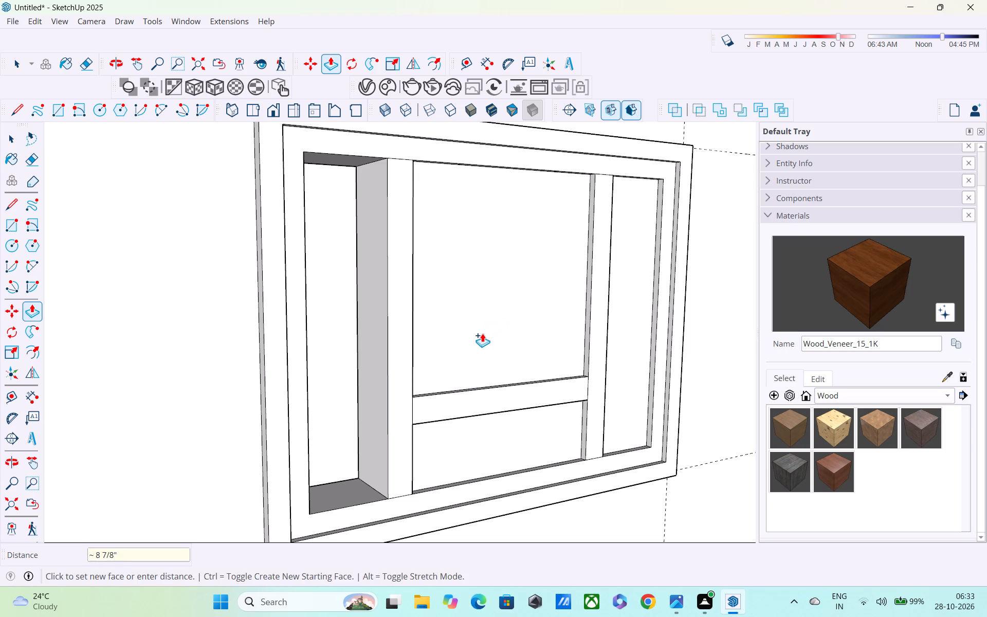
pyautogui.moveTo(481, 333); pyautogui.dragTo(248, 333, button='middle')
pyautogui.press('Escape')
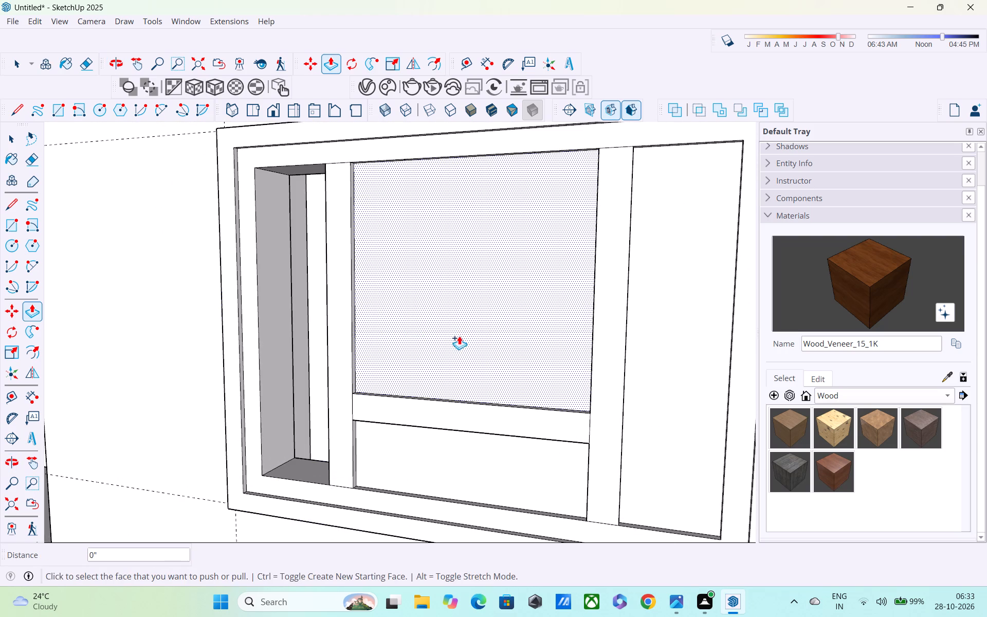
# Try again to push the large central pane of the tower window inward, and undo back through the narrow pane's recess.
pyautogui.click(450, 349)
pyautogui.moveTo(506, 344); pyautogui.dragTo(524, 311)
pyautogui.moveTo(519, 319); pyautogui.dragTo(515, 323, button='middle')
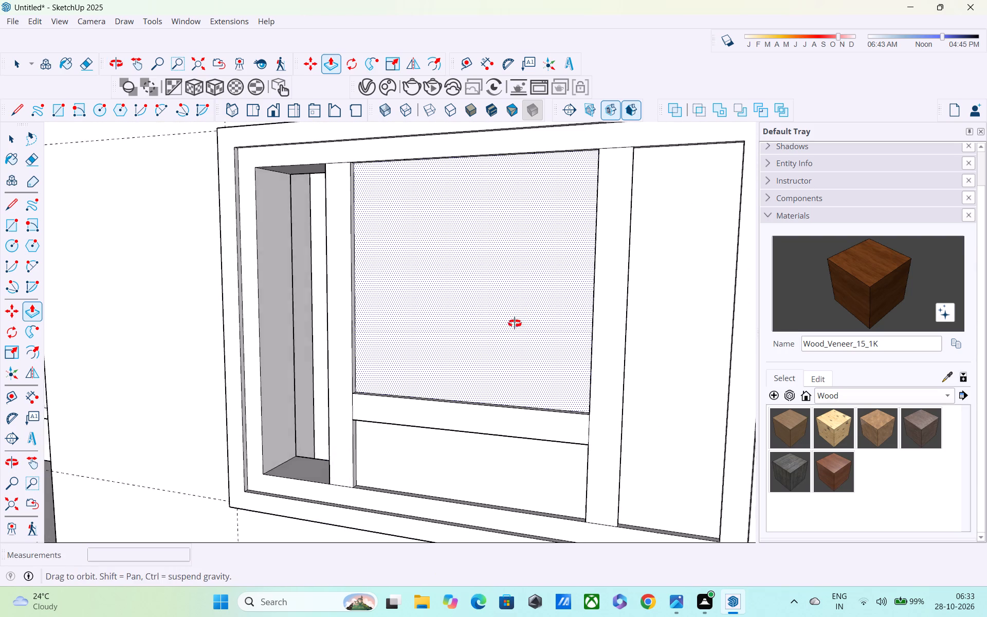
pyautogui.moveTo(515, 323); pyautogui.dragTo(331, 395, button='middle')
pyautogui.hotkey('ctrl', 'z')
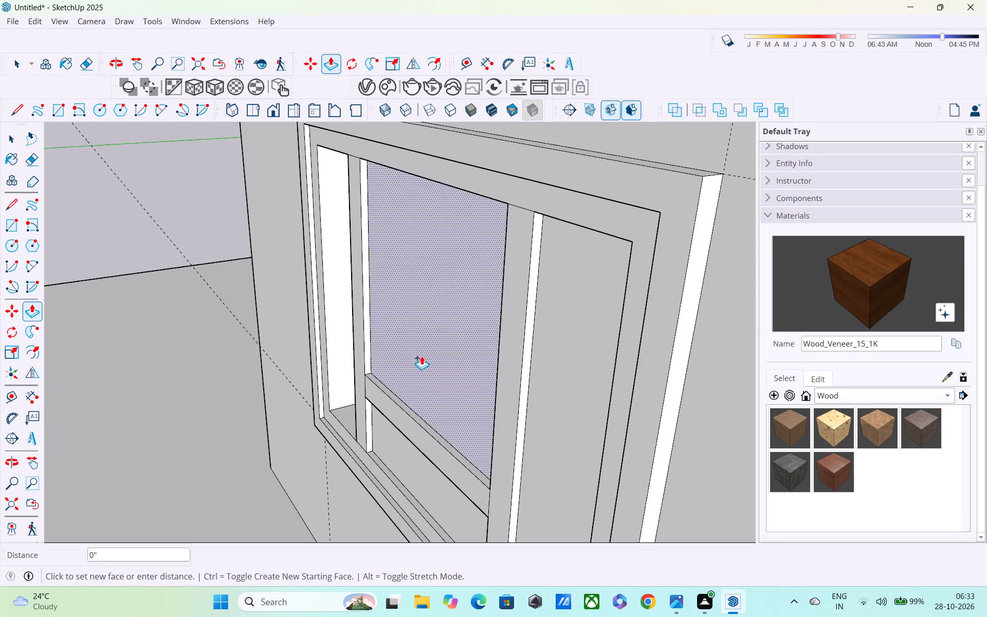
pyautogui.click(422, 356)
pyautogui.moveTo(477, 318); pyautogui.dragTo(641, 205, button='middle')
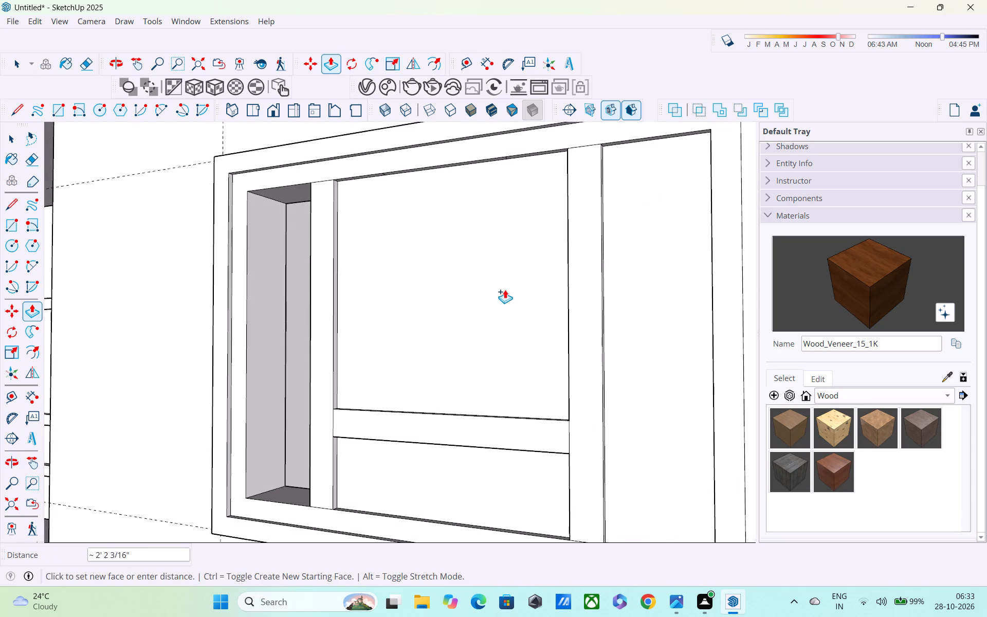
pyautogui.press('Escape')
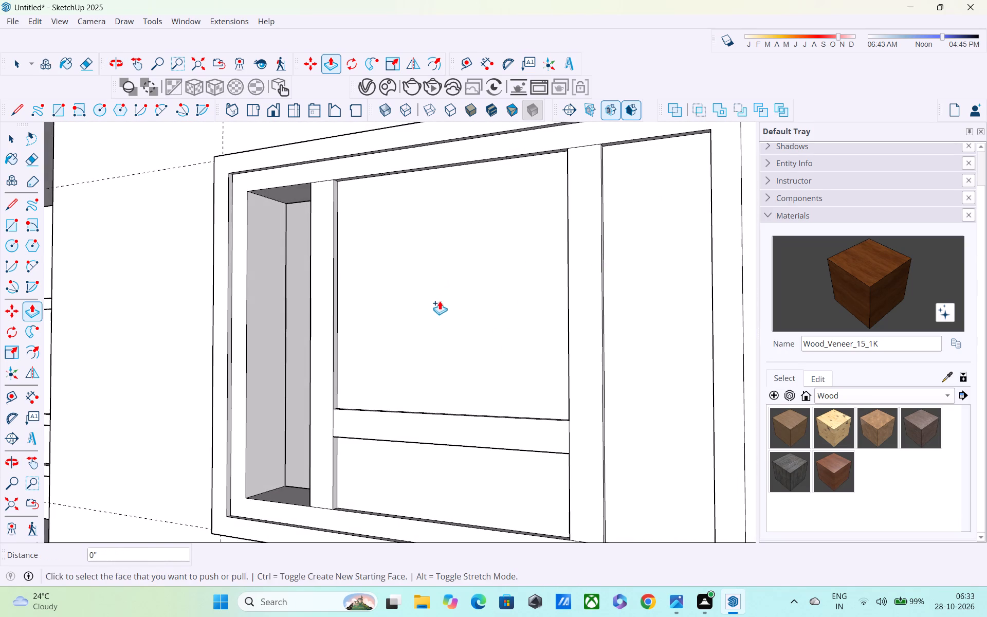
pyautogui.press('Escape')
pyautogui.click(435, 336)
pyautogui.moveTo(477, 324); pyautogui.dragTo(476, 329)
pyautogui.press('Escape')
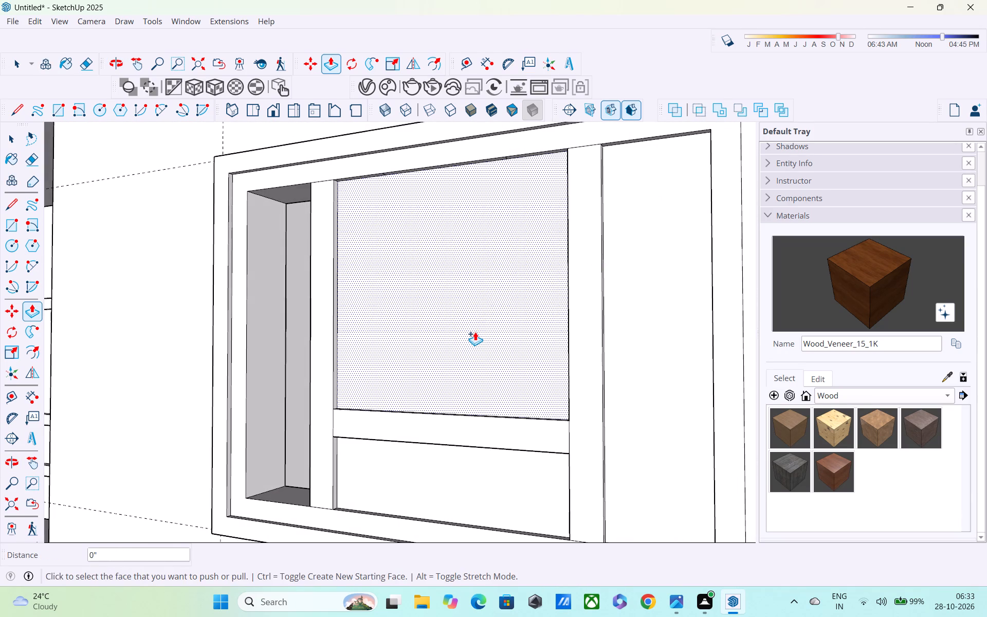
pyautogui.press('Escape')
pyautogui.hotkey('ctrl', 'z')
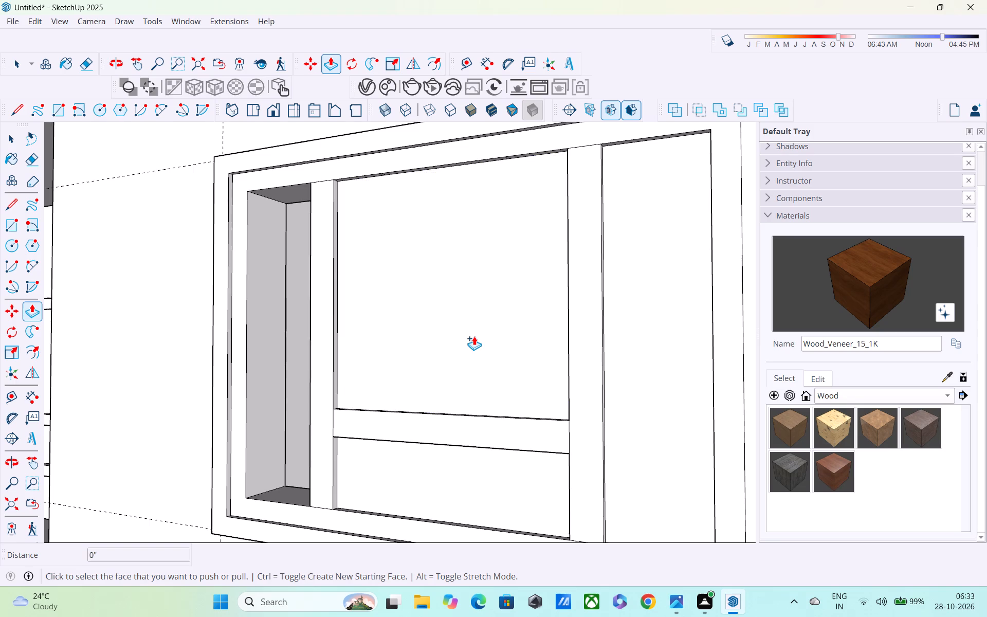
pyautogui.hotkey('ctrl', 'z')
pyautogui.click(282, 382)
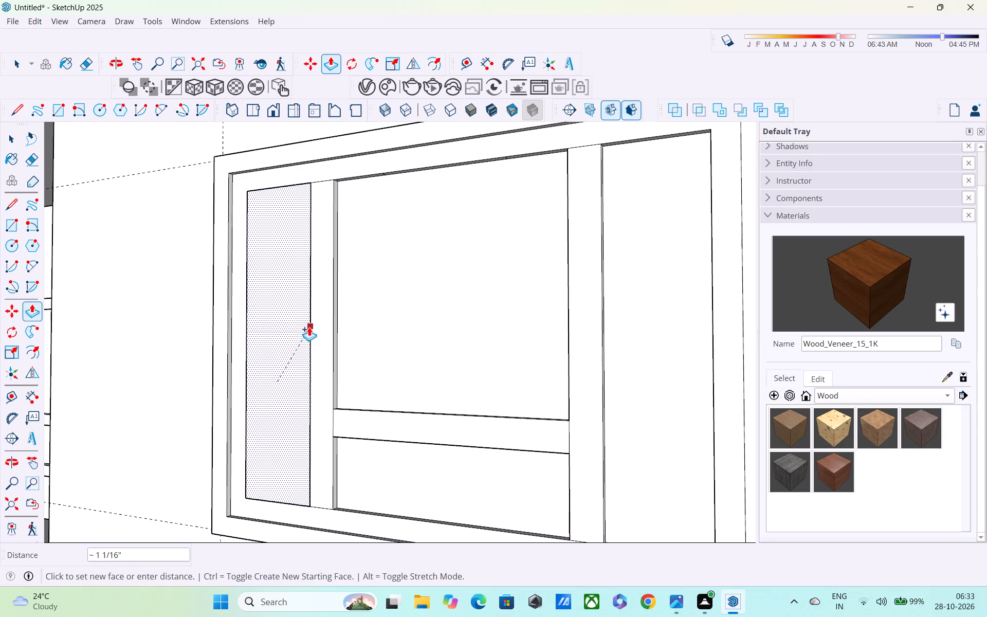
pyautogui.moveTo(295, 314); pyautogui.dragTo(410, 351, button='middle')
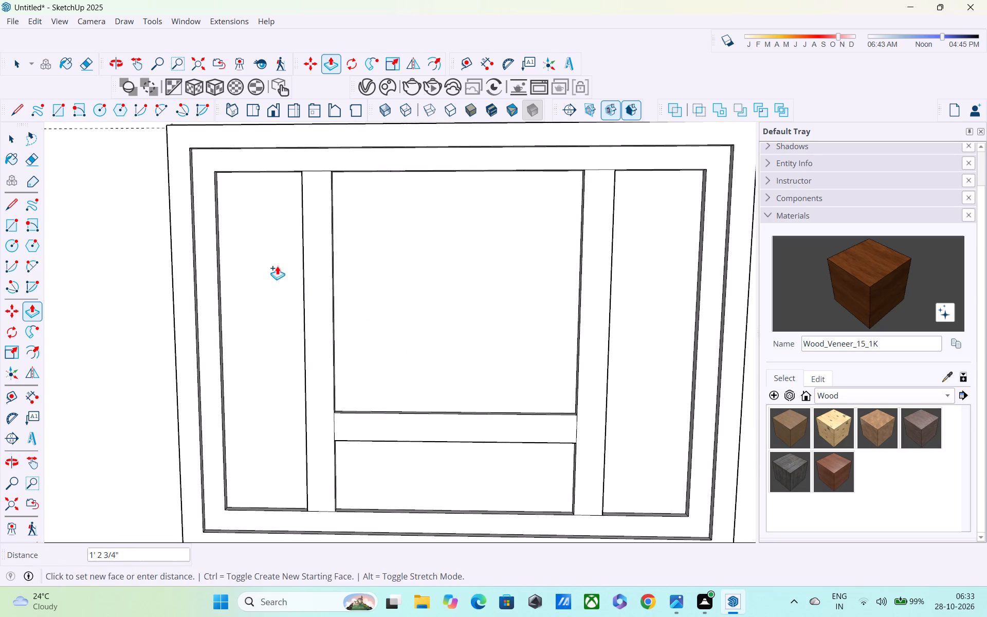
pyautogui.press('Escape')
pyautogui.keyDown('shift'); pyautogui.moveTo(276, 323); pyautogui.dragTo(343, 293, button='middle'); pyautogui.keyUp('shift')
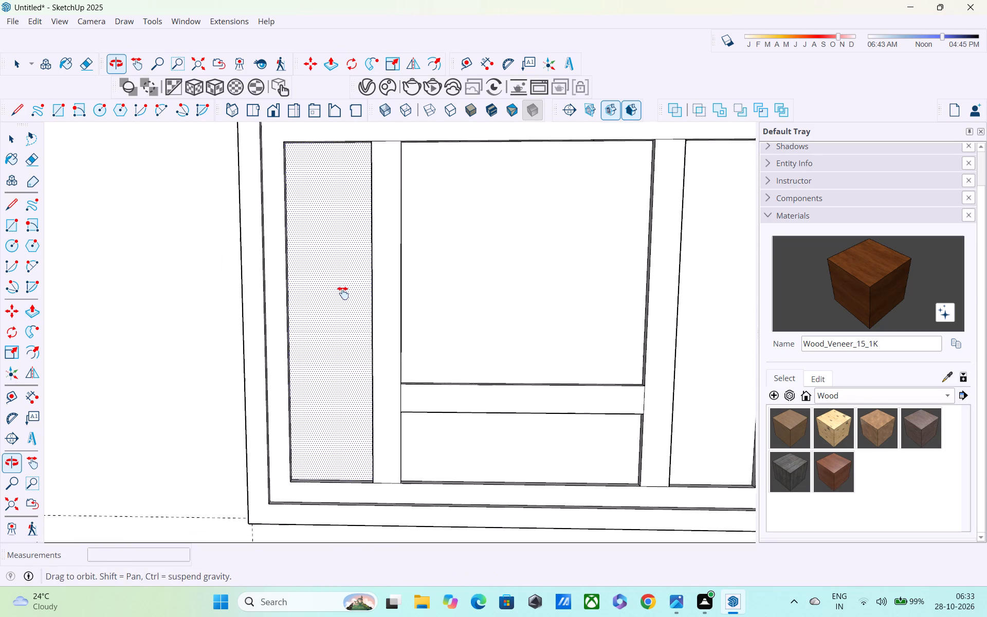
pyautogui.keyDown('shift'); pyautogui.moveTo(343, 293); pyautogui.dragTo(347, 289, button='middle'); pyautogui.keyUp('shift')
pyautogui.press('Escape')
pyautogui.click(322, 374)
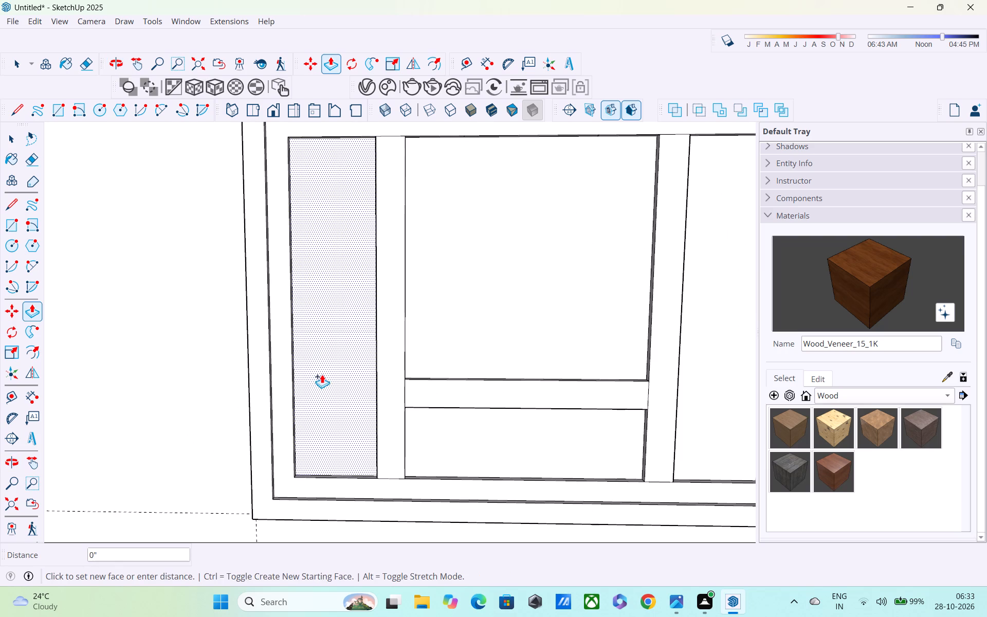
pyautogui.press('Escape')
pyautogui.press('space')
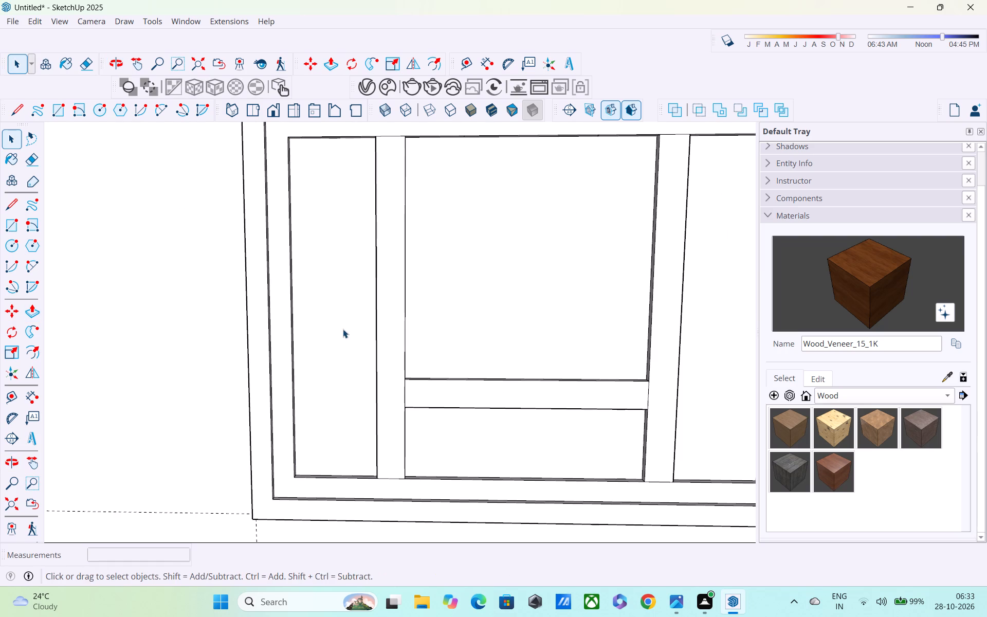
# Push the narrow balcony-side pane and the large central pane of the tower window inward 9" each.
pyautogui.press('p')
pyautogui.click(324, 421)
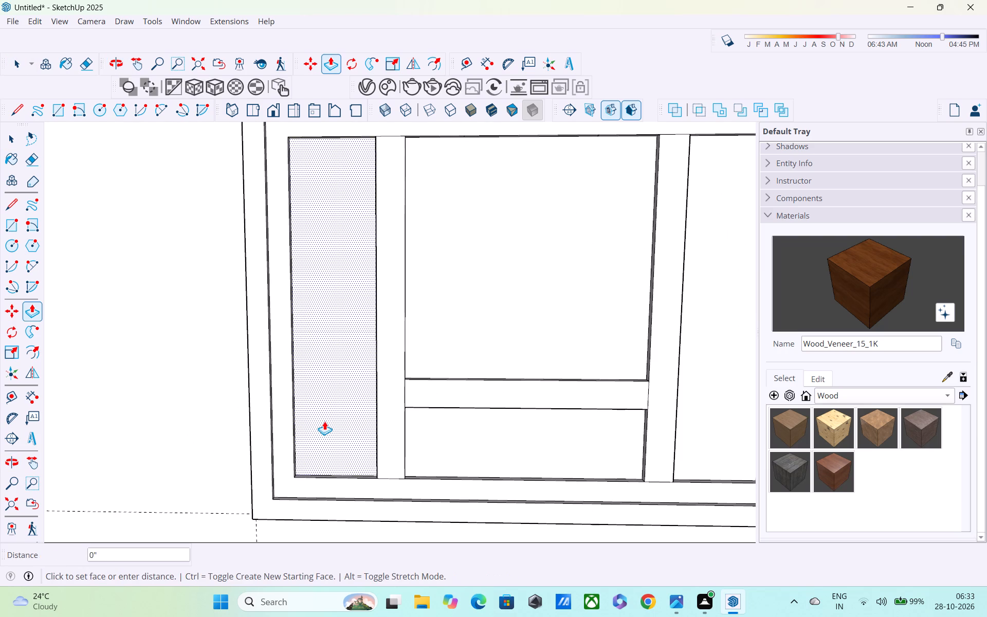
pyautogui.click(346, 316)
pyautogui.click(458, 352)
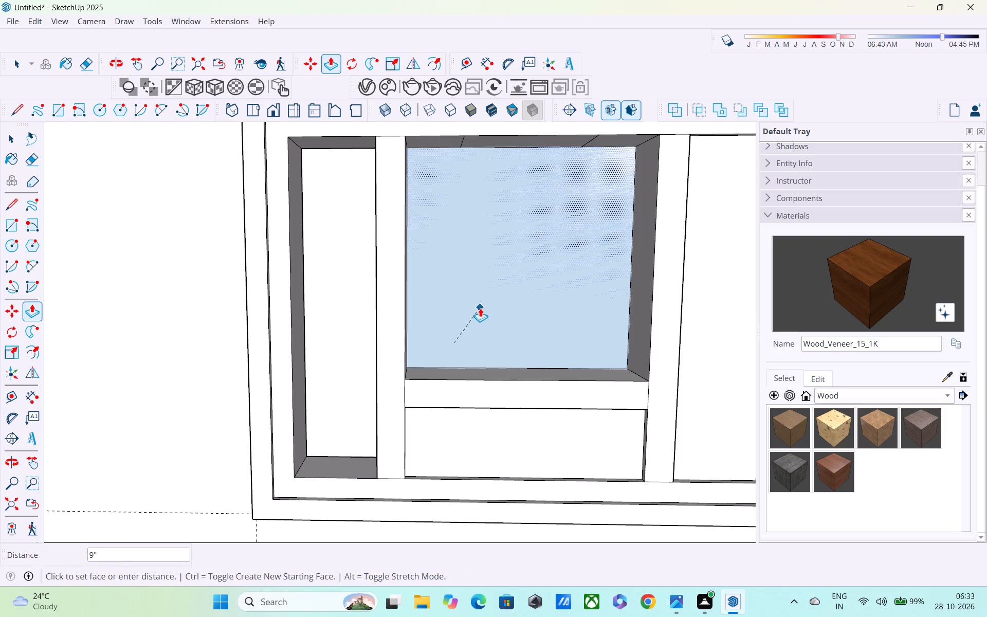
pyautogui.click(483, 302)
# Push the small pane below the crossbar of the tower window inward 9".
pyautogui.click(485, 435)
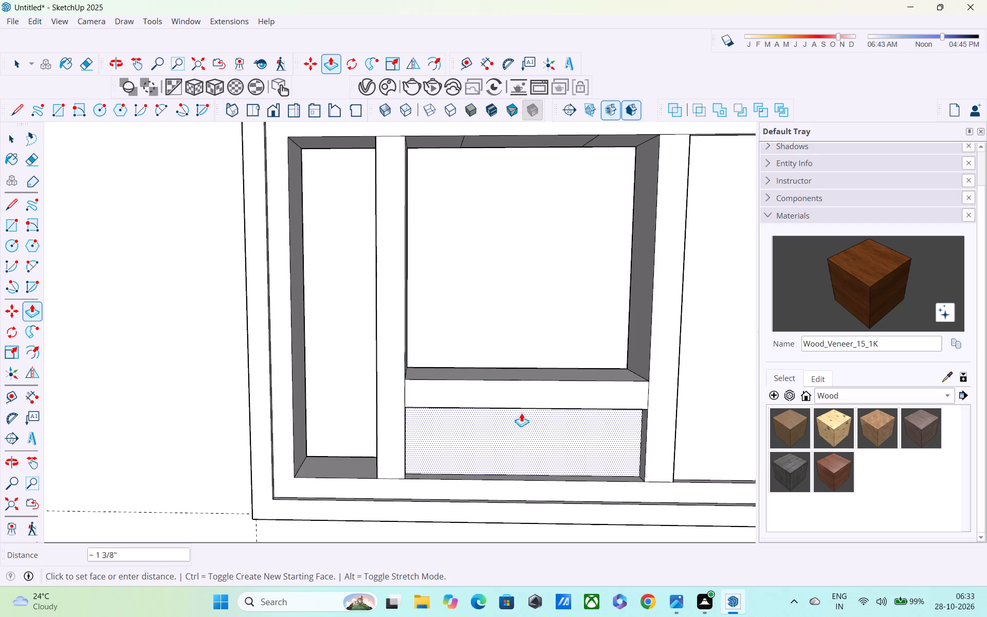
pyautogui.keyDown('shift'); pyautogui.moveTo(540, 410); pyautogui.dragTo(546, 192, button='middle'); pyautogui.keyUp('shift')
pyautogui.press('Escape')
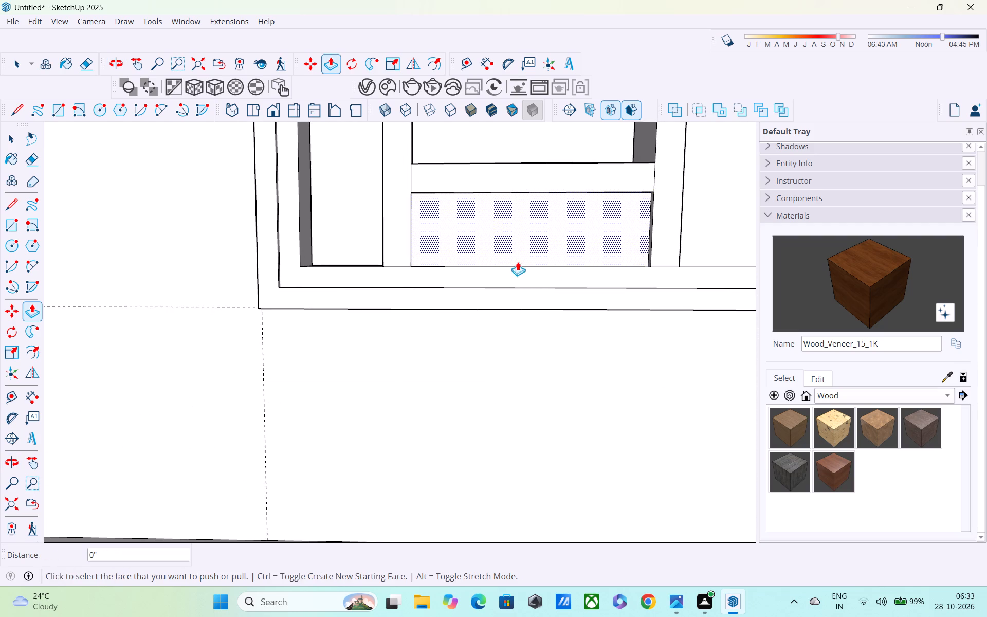
pyautogui.click(422, 252)
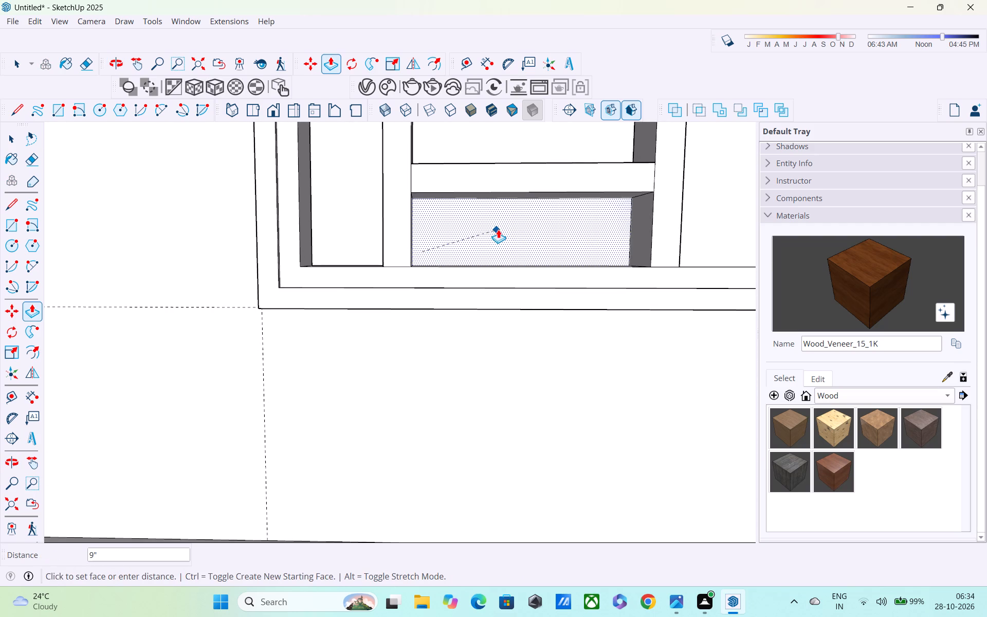
pyautogui.click(530, 226)
# Push the narrow pane on the tower window's outer side, away from the balcony, inward 9".
pyautogui.moveTo(568, 239); pyautogui.dragTo(465, 243, button='middle')
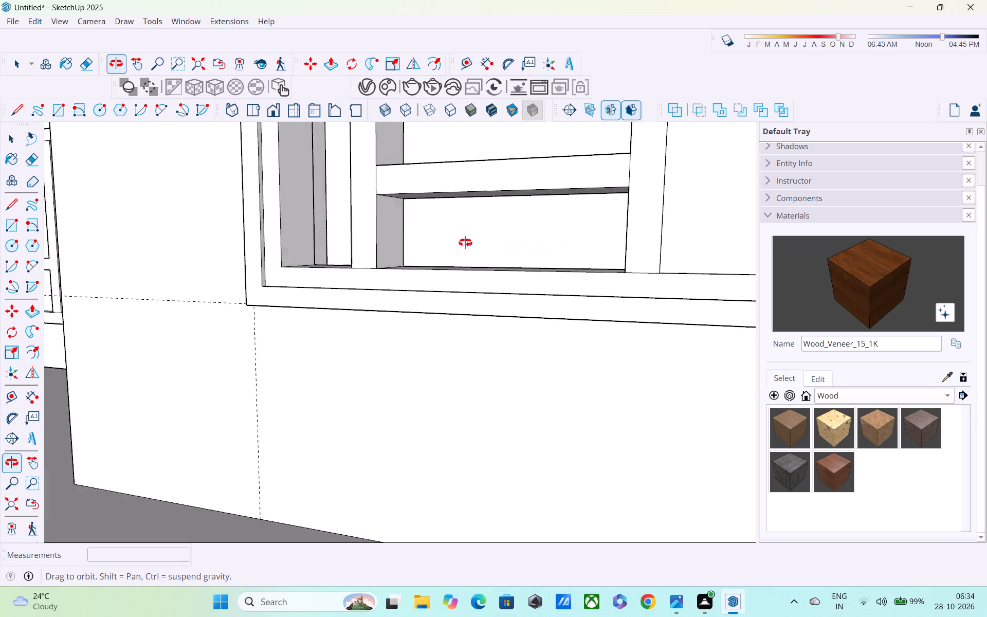
pyautogui.moveTo(465, 243); pyautogui.dragTo(395, 302, button='middle')
pyautogui.scroll(-4, 398, 304)
pyautogui.keyDown('shift'); pyautogui.moveTo(421, 321); pyautogui.dragTo(190, 339, button='middle'); pyautogui.keyUp('shift')
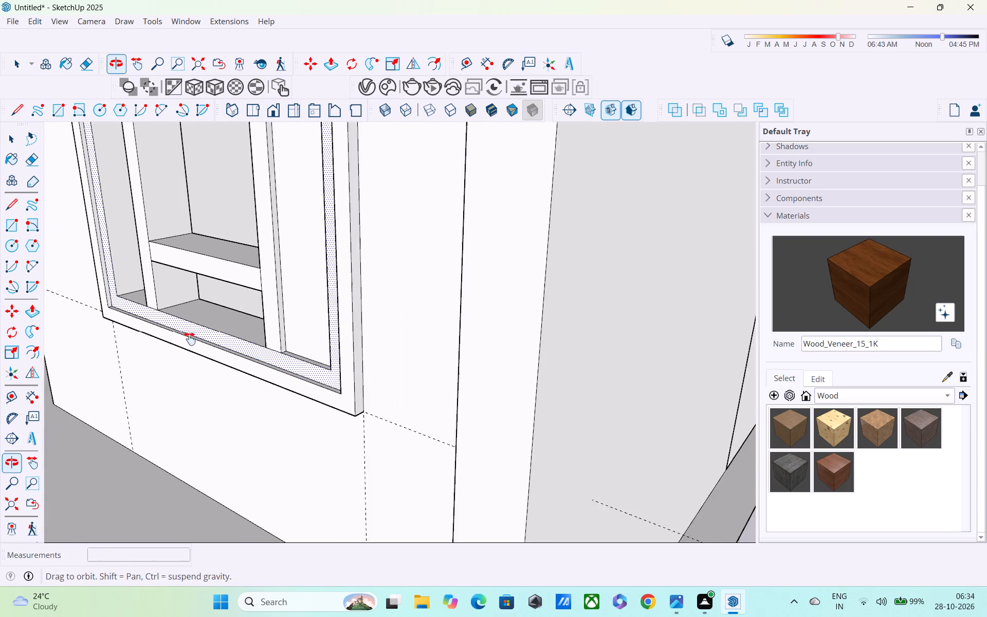
pyautogui.keyDown('shift'); pyautogui.moveTo(190, 339); pyautogui.dragTo(184, 339, button='middle'); pyautogui.keyUp('shift')
pyautogui.click(277, 332)
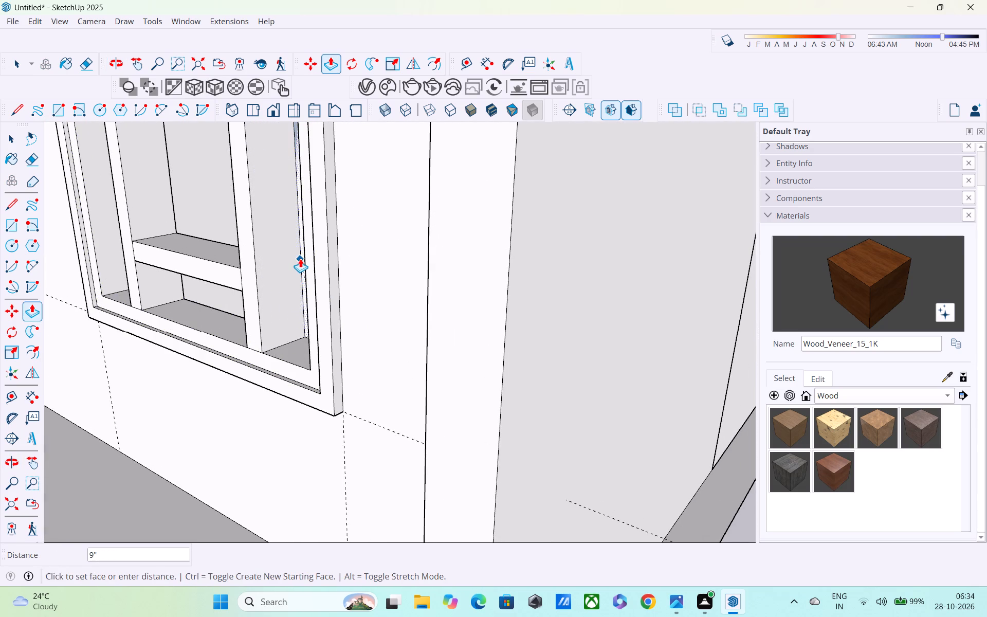
pyautogui.moveTo(300, 259); pyautogui.dragTo(377, 237, button='middle')
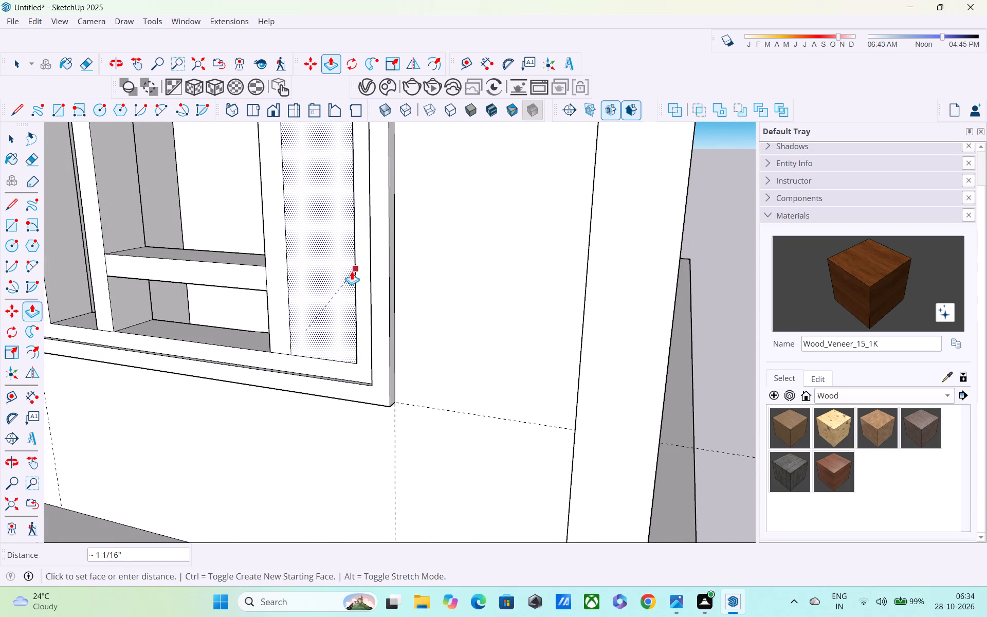
pyautogui.click(333, 275)
# Examine the recessed tower window from several angles and how it sits in the building's front facade.
pyautogui.moveTo(341, 288); pyautogui.dragTo(454, 281, button='middle')
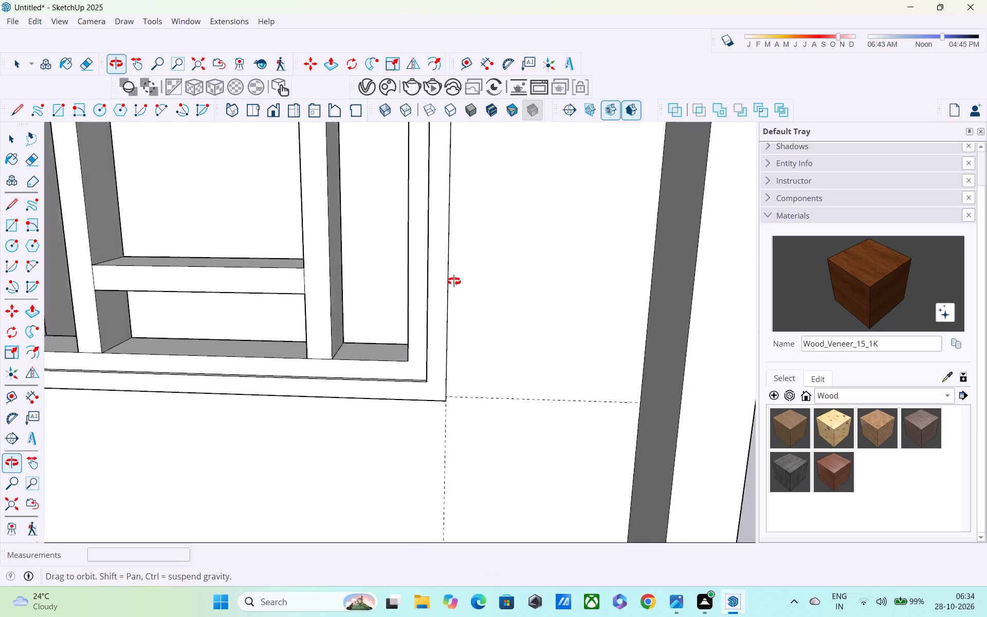
pyautogui.moveTo(454, 281); pyautogui.dragTo(582, 270, button='middle')
pyautogui.scroll(-1, 576, 269)
pyautogui.scroll(1, 518, 268)
pyautogui.scroll(-10, 509, 265)
pyautogui.moveTo(495, 279); pyautogui.dragTo(352, 209, button='middle')
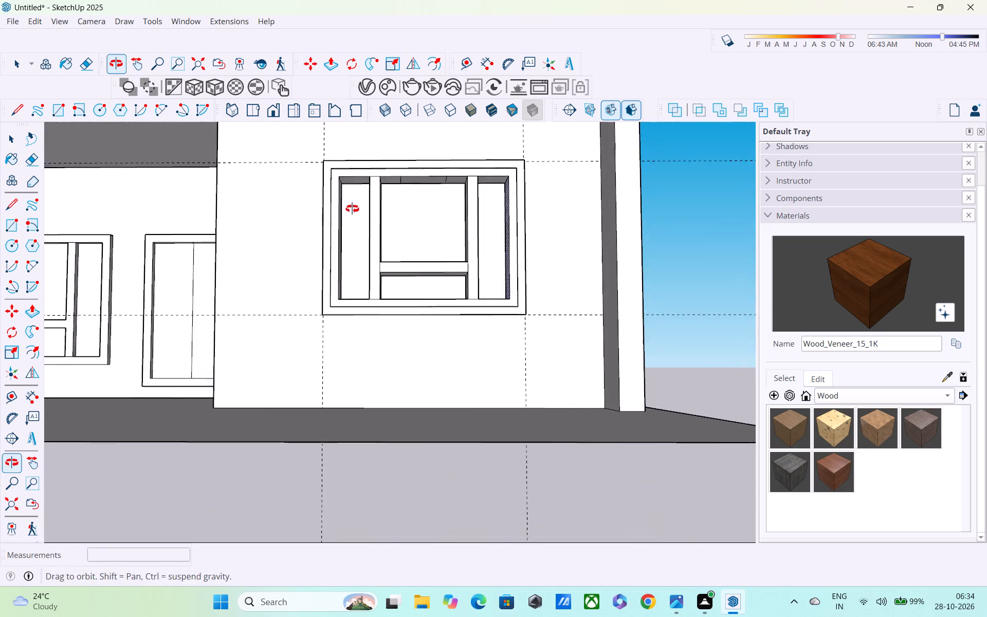
pyautogui.moveTo(352, 209); pyautogui.dragTo(351, 208, button='middle')
pyautogui.scroll(-3, 348, 204)
pyautogui.moveTo(448, 226); pyautogui.dragTo(545, 321, button='middle')
pyautogui.scroll(4, 547, 327)
pyautogui.moveTo(540, 317); pyautogui.dragTo(535, 307, button='middle')
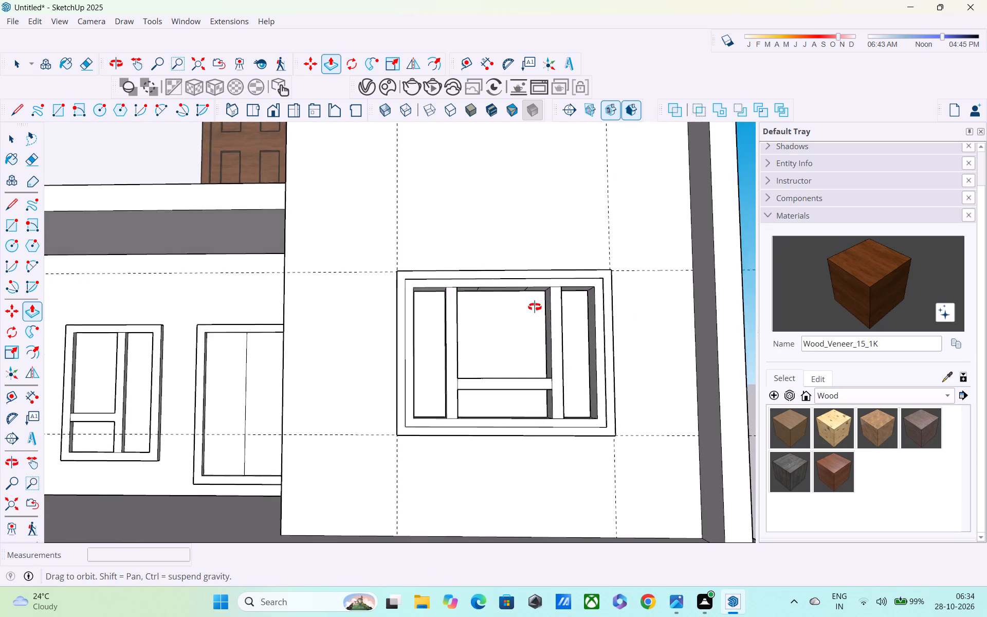
pyautogui.moveTo(535, 307); pyautogui.dragTo(494, 202, button='middle')
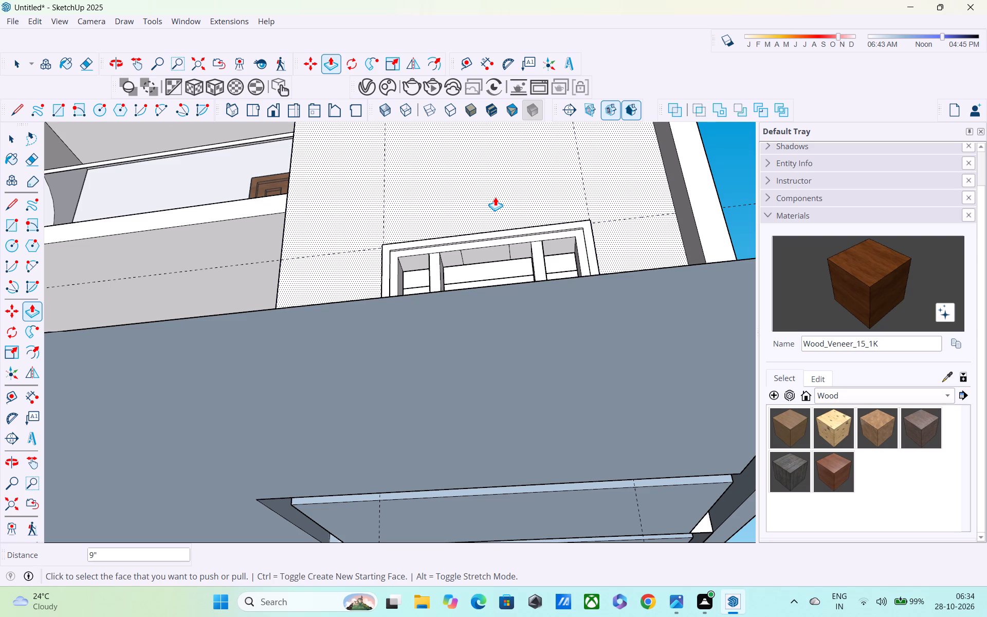
pyautogui.scroll(1, 495, 197)
pyautogui.scroll(-1, 489, 191)
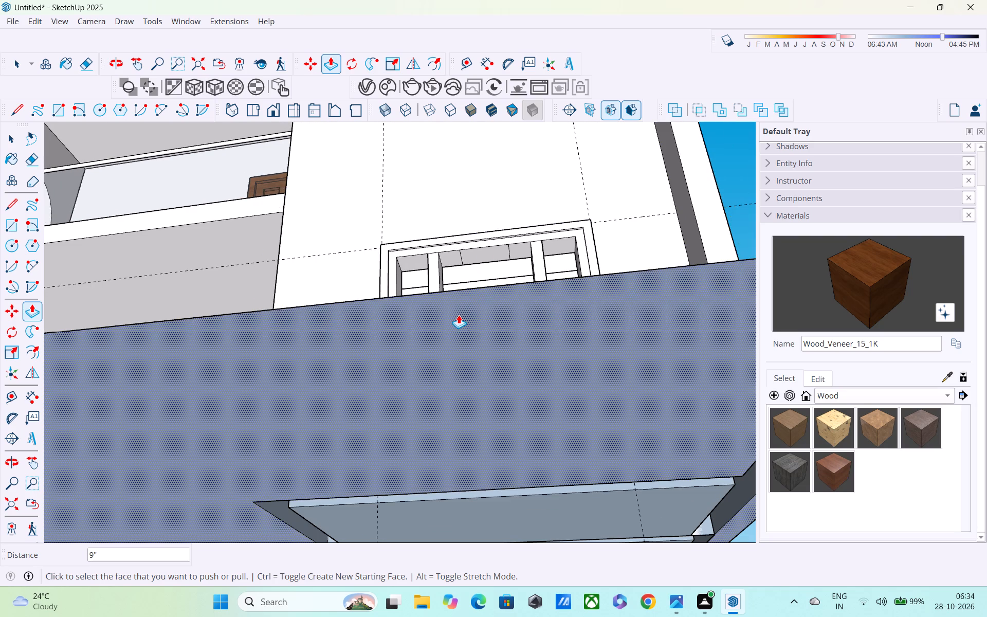
pyautogui.scroll(-8, 470, 322)
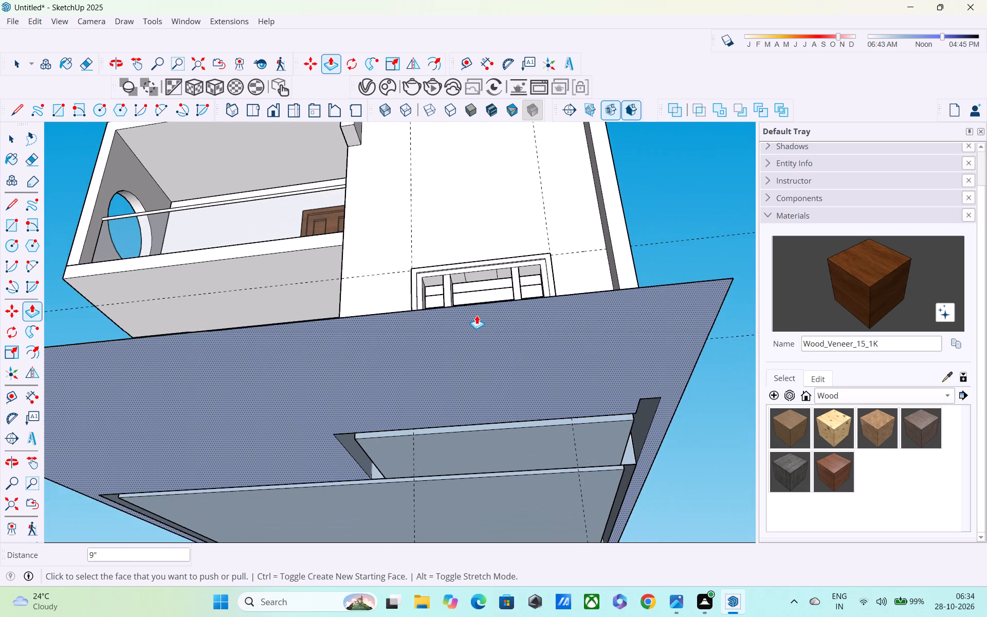
pyautogui.keyDown('shift'); pyautogui.moveTo(477, 315); pyautogui.dragTo(498, 495, button='middle'); pyautogui.keyUp('shift')
pyautogui.scroll(-3, 497, 459)
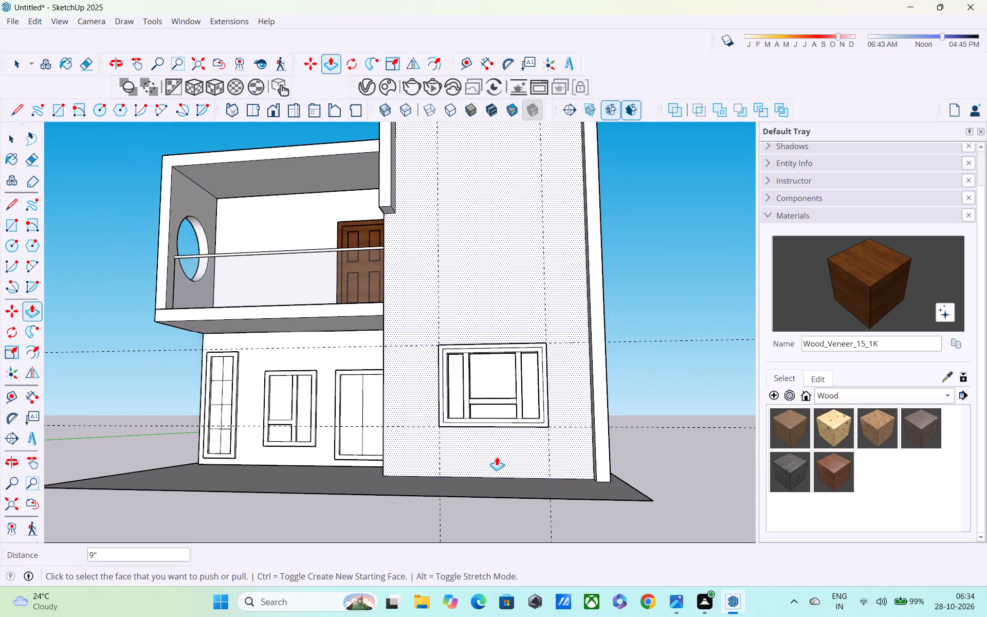
pyautogui.scroll(-1, 500, 444)
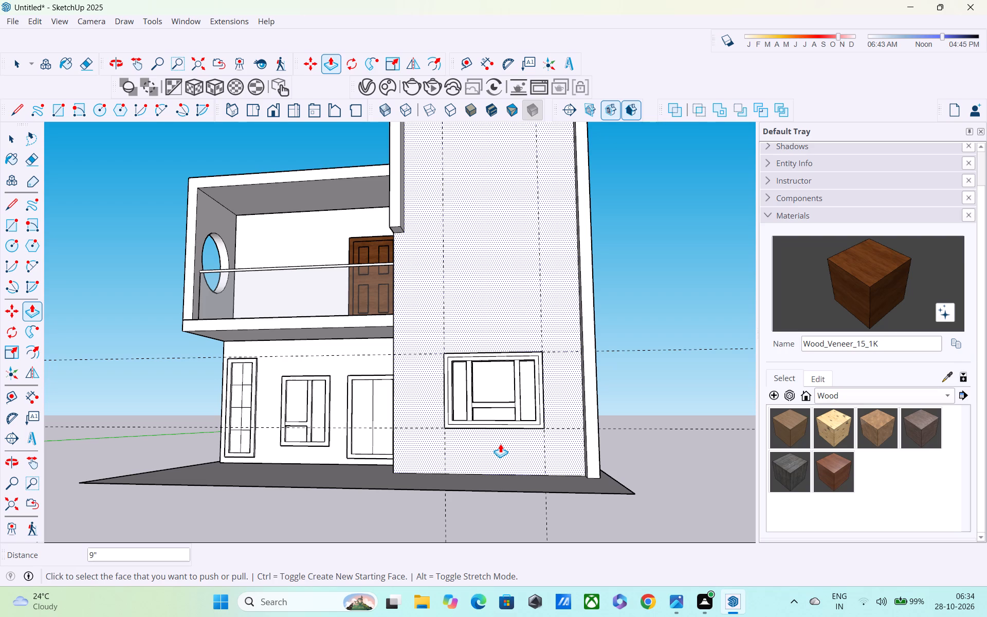
pyautogui.scroll(-3, 500, 444)
pyautogui.moveTo(500, 446); pyautogui.dragTo(490, 504, button='middle')
# Draw a rectangle across the tower window's narrow balcony-side opening, between the midpoints of its top and bottom recess depth edges.
pyautogui.scroll(5, 490, 456)
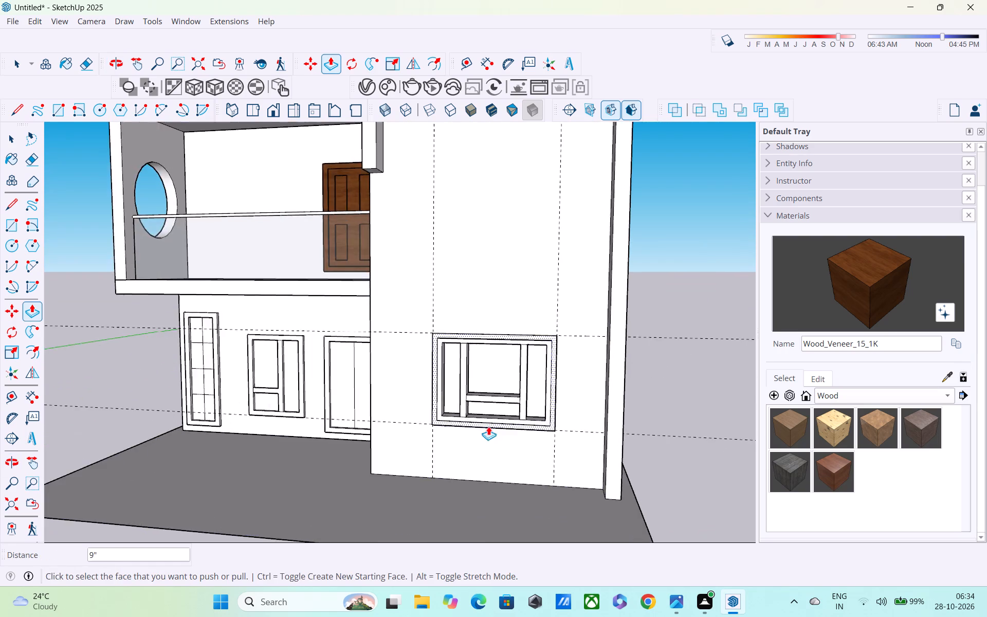
pyautogui.scroll(6, 488, 397)
pyautogui.moveTo(456, 382); pyautogui.dragTo(430, 287, button='middle')
pyautogui.press('r')
pyautogui.scroll(5, 428, 286)
pyautogui.moveTo(394, 279); pyautogui.dragTo(377, 271, button='middle')
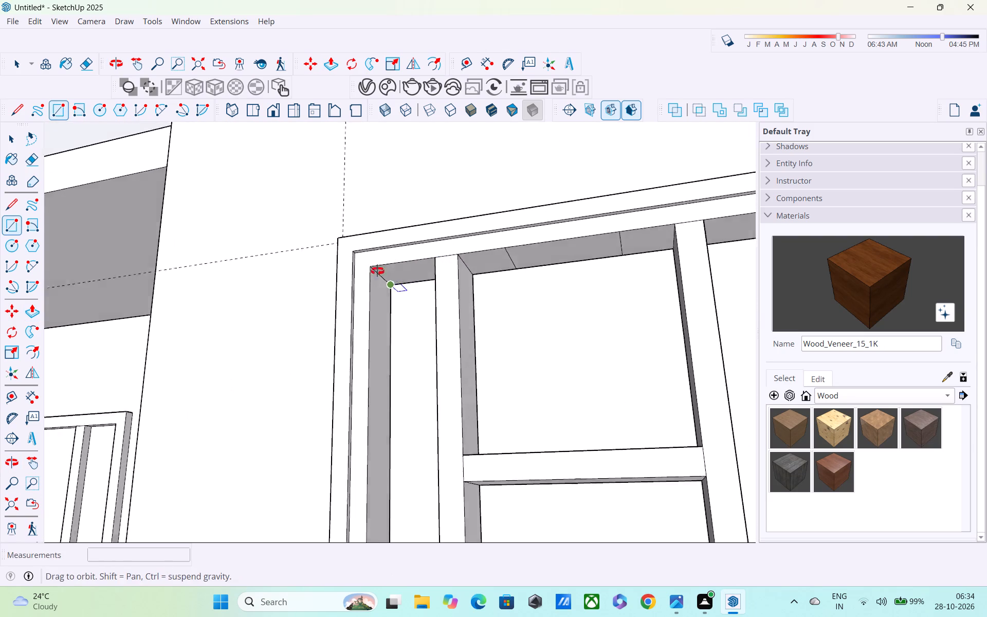
pyautogui.scroll(1, 377, 271)
pyautogui.moveTo(377, 271); pyautogui.dragTo(362, 264, button='middle')
pyautogui.scroll(-1, 362, 264)
pyautogui.scroll(6, 382, 292)
pyautogui.click(386, 267)
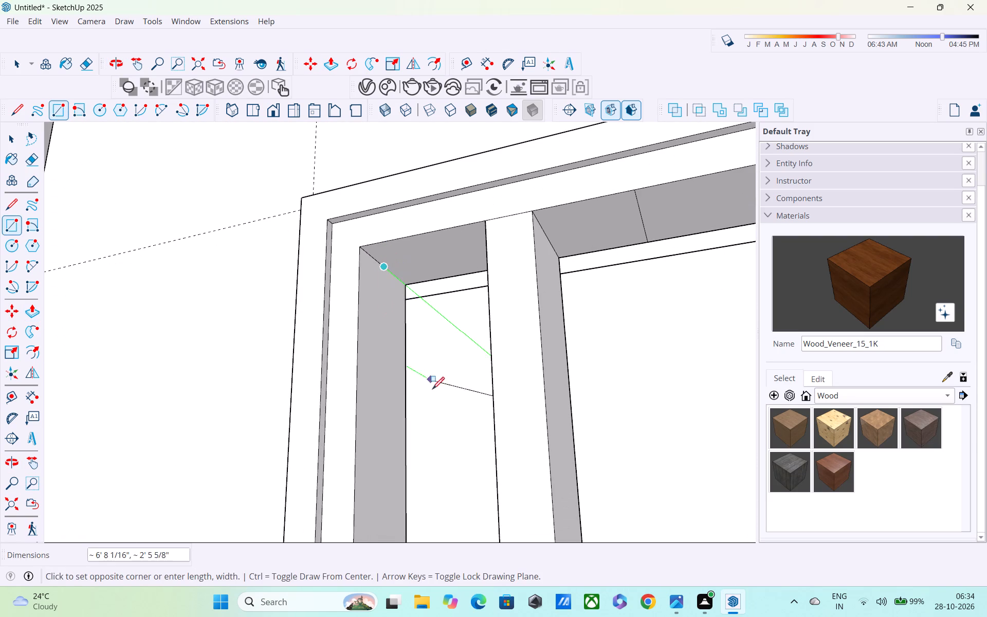
pyautogui.keyDown('shift'); pyautogui.moveTo(428, 422); pyautogui.dragTo(399, 386, button='middle'); pyautogui.keyUp('shift')
pyautogui.scroll(-3, 400, 396)
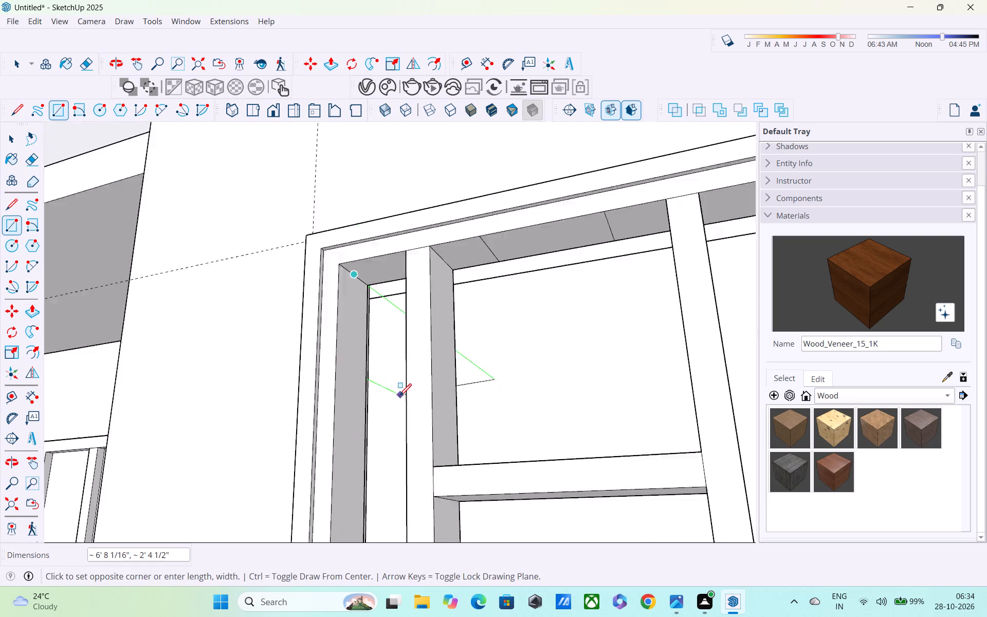
pyautogui.scroll(-2, 399, 397)
pyautogui.moveTo(404, 404); pyautogui.dragTo(682, 570, button='middle')
pyautogui.scroll(5, 478, 534)
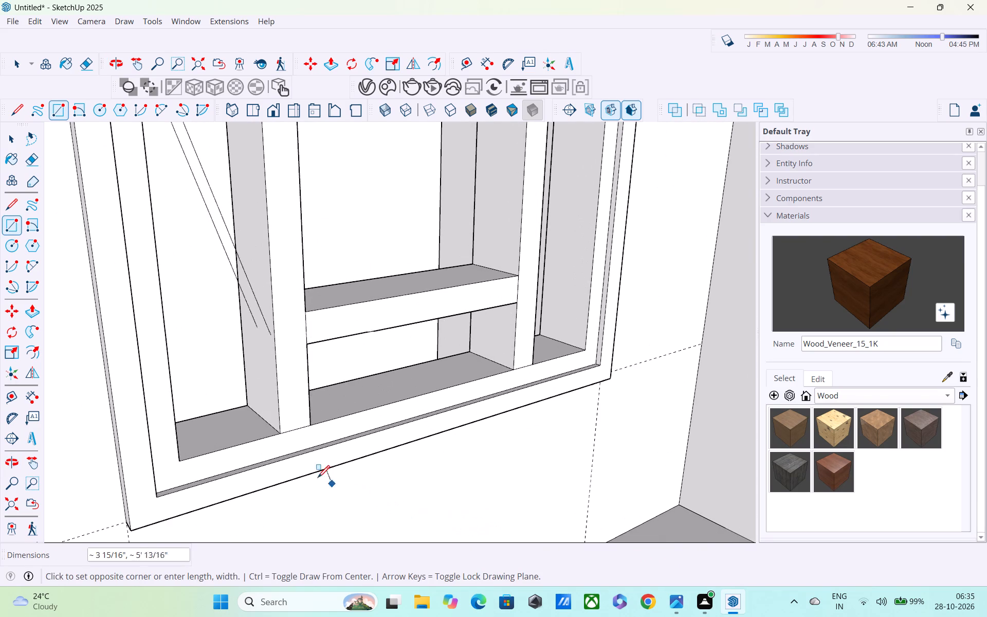
pyautogui.scroll(3, 269, 460)
pyautogui.click(266, 407)
# Erase the two stray lines crossing the top recess face of the tower window's large central opening.
pyautogui.scroll(-3, 407, 389)
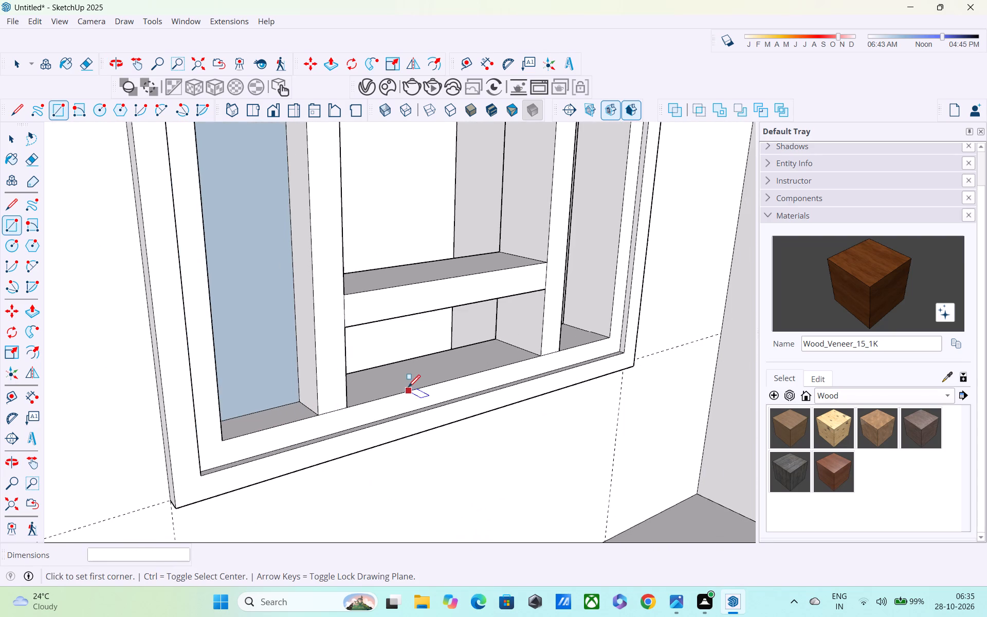
pyautogui.keyDown('shift'); pyautogui.moveTo(408, 388); pyautogui.dragTo(424, 616, button='middle'); pyautogui.keyUp('shift')
pyautogui.scroll(1, 424, 615)
pyautogui.moveTo(391, 488); pyautogui.dragTo(322, 274, button='middle')
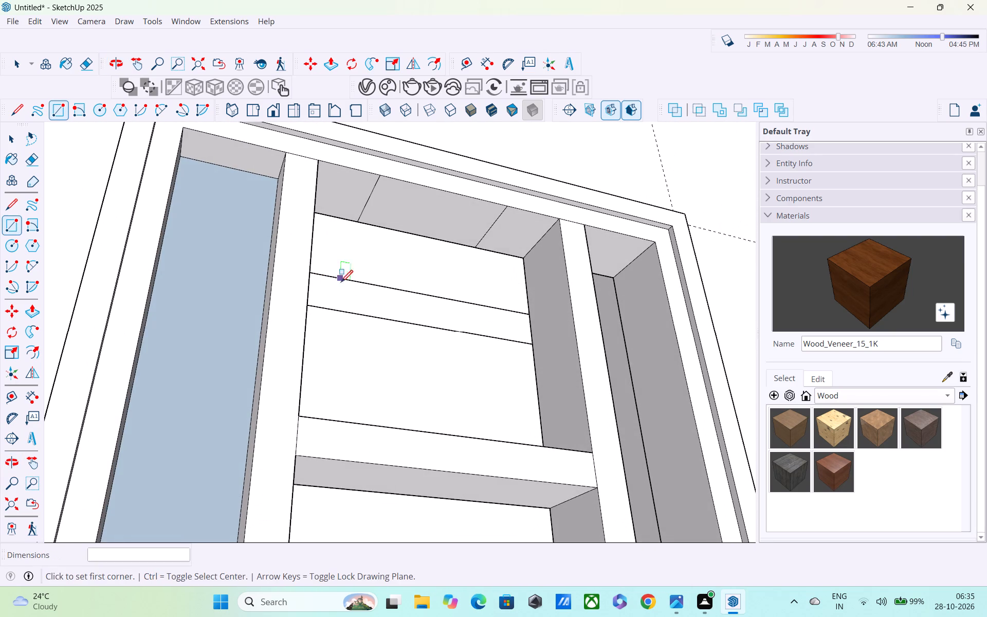
pyautogui.press('space')
pyautogui.press('e')
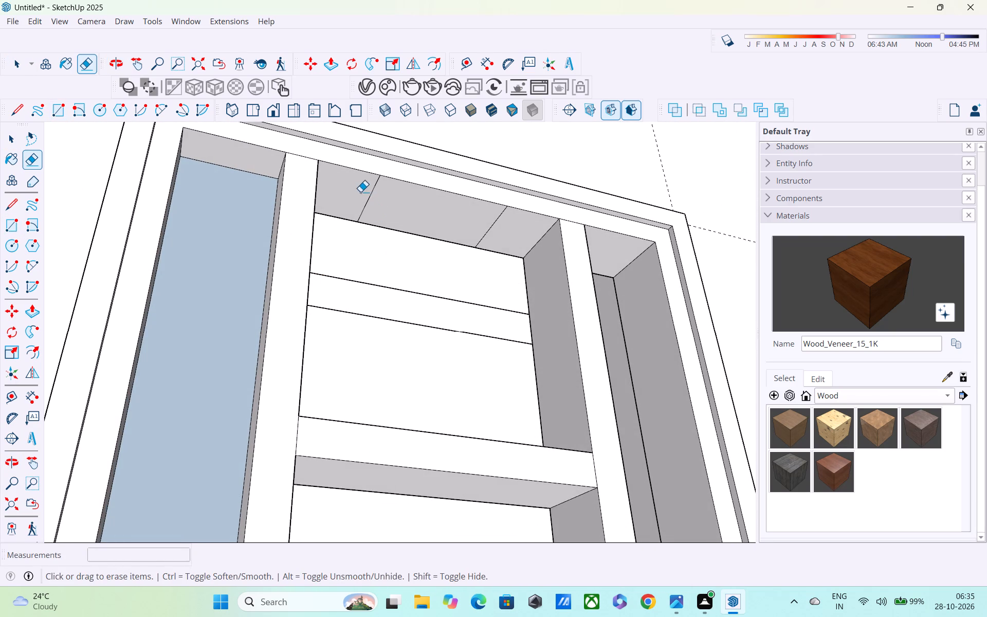
pyautogui.moveTo(360, 191); pyautogui.dragTo(512, 227)
# Draw a rectangle about 2'10" by 2'9 1/2" across the large central opening above the crossbar, between its recess depth edge midpoints.
pyautogui.scroll(1, 478, 294)
pyautogui.moveTo(478, 294); pyautogui.dragTo(395, 337, button='middle')
pyautogui.scroll(-2, 394, 337)
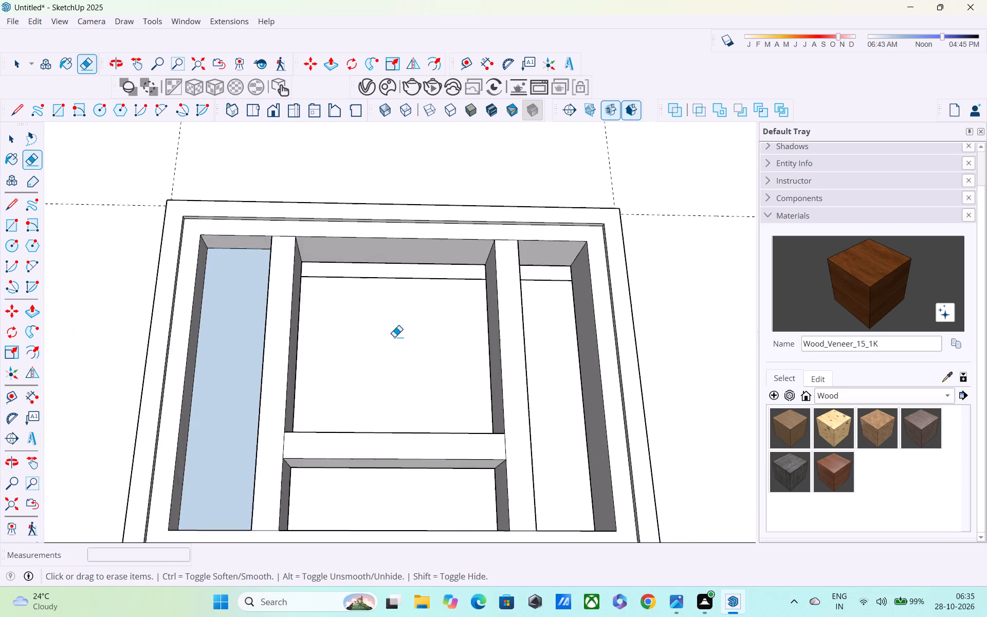
pyautogui.scroll(-2, 394, 337)
pyautogui.moveTo(391, 342); pyautogui.dragTo(351, 354, button='middle')
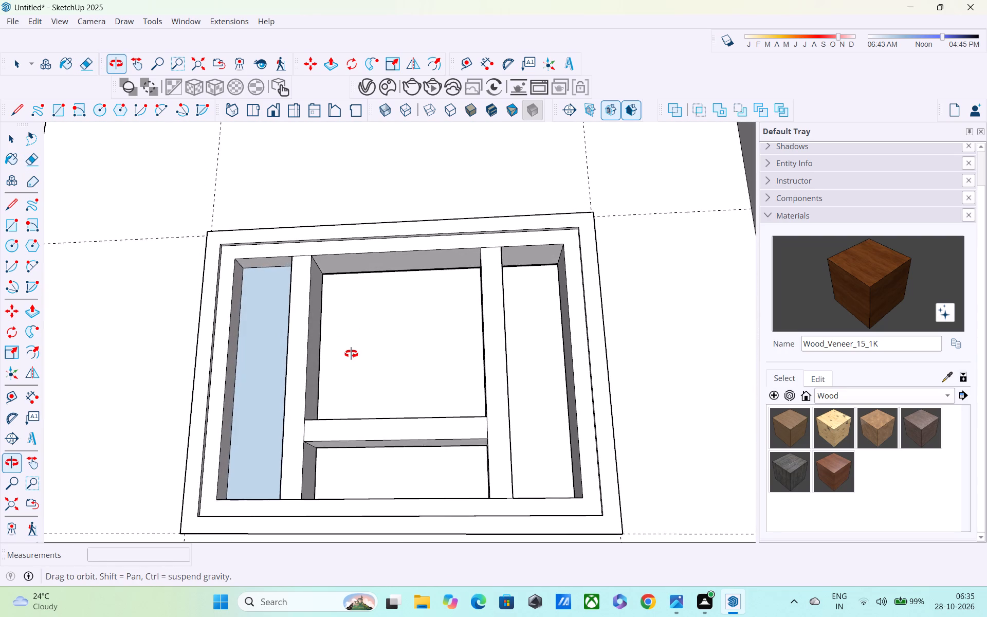
pyautogui.moveTo(351, 354); pyautogui.dragTo(337, 337, button='middle')
pyautogui.press('e')
pyautogui.press('r')
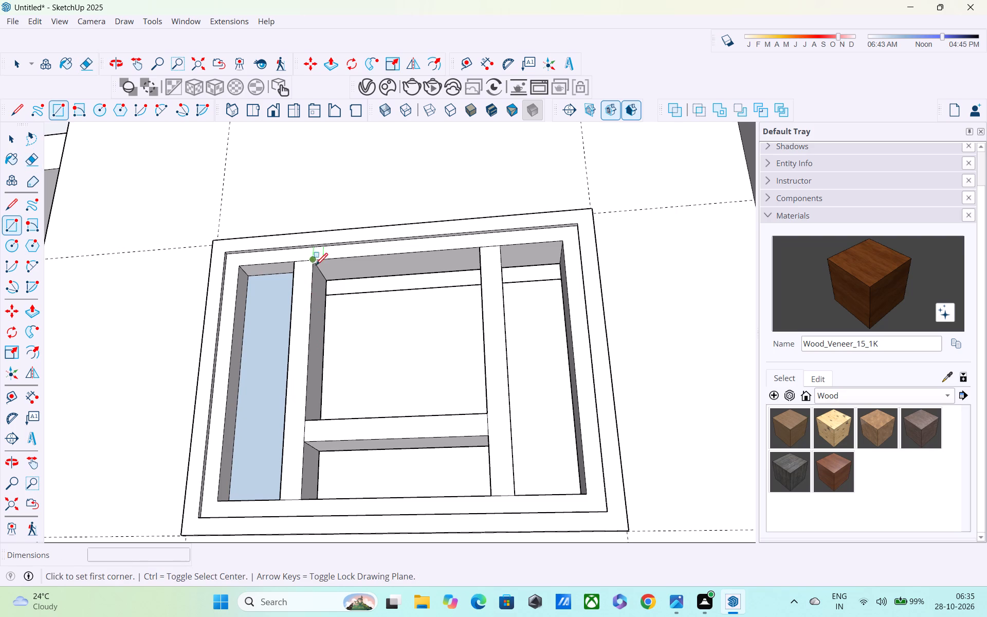
pyautogui.scroll(3, 316, 276)
pyautogui.moveTo(319, 270); pyautogui.dragTo(237, 265, button='middle')
pyautogui.scroll(5, 303, 286)
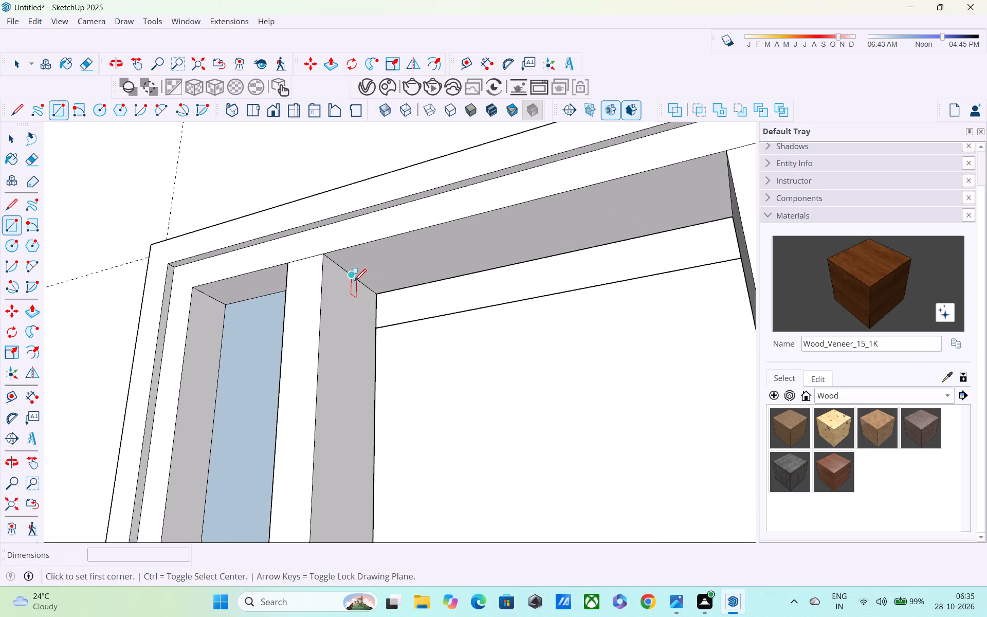
pyautogui.click(352, 279)
pyautogui.scroll(-1, 396, 458)
pyautogui.keyDown('shift'); pyautogui.moveTo(395, 459); pyautogui.dragTo(283, 337, button='middle'); pyautogui.keyUp('shift')
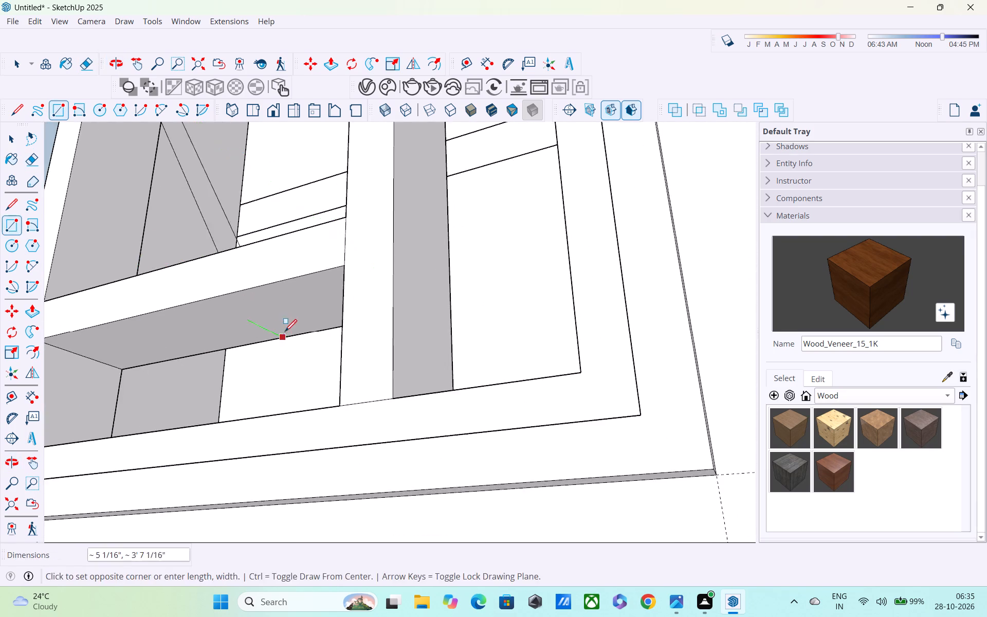
pyautogui.moveTo(286, 330); pyautogui.dragTo(750, 531, button='middle')
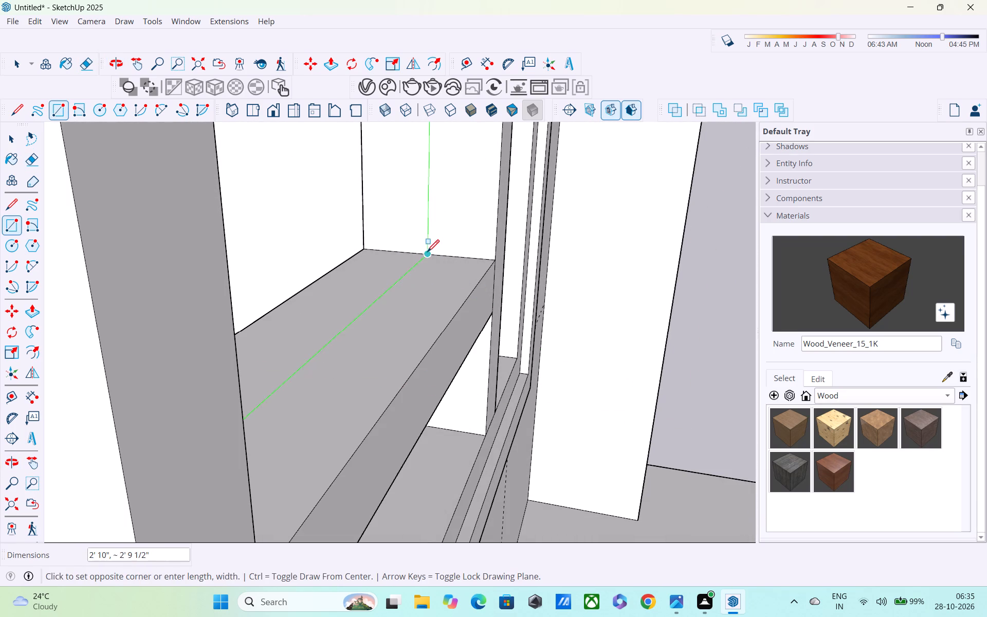
pyautogui.click(427, 252)
# Draw a rectangle across the small opening below the tower window's crossbar, between the midpoints of its recess depth edges.
pyautogui.scroll(-3, 440, 291)
pyautogui.moveTo(449, 325); pyautogui.dragTo(393, 80, button='middle')
pyautogui.moveTo(429, 239); pyautogui.dragTo(188, 254, button='middle')
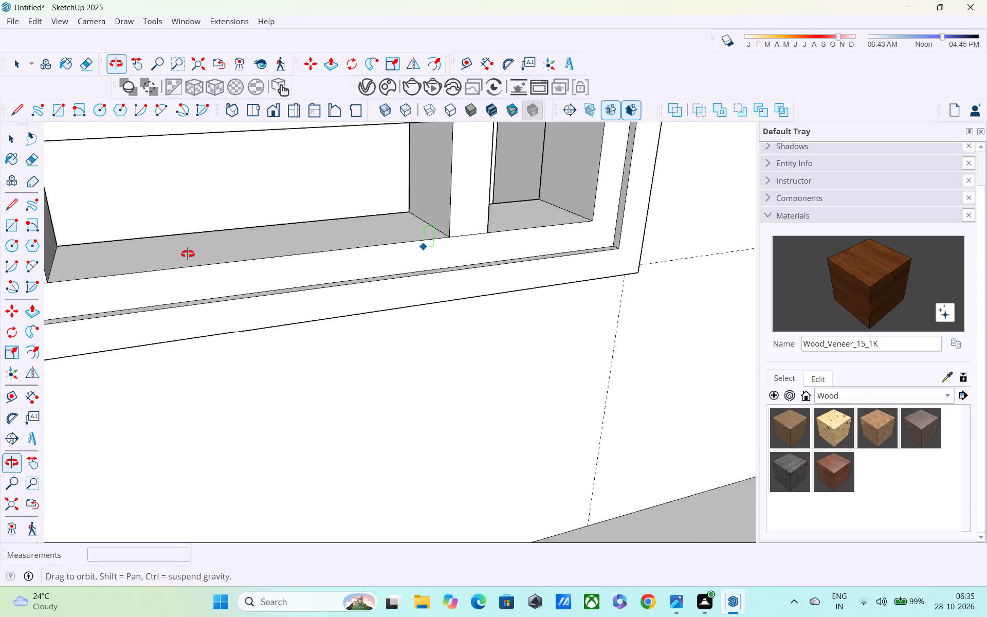
pyautogui.moveTo(188, 254); pyautogui.dragTo(419, 277, button='middle')
pyautogui.moveTo(419, 277); pyautogui.dragTo(47, 174, button='middle')
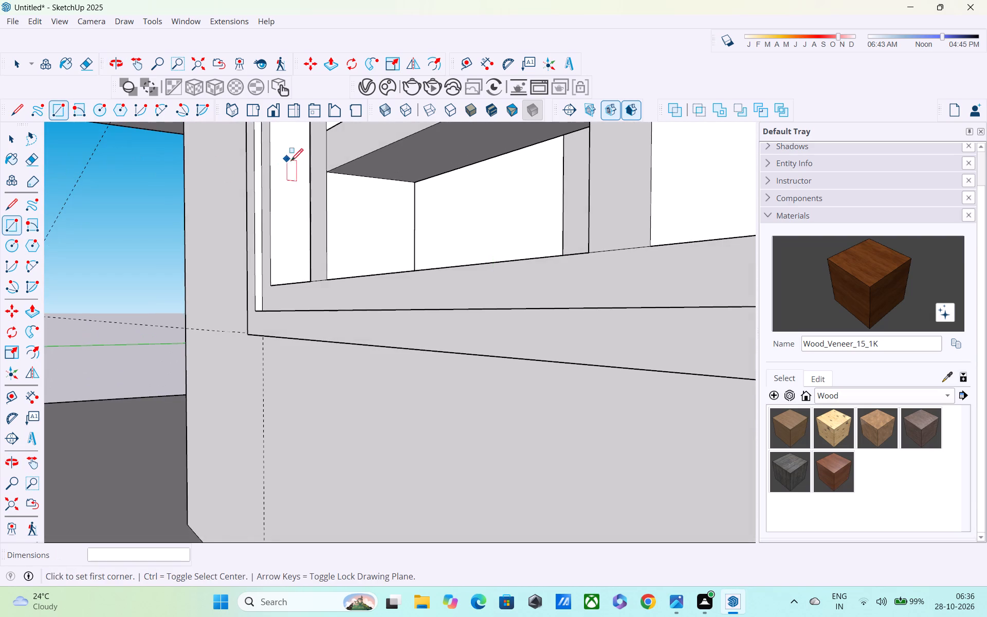
pyautogui.click(369, 175)
pyautogui.keyDown('shift'); pyautogui.moveTo(581, 309); pyautogui.dragTo(503, 309, button='middle'); pyautogui.keyUp('shift')
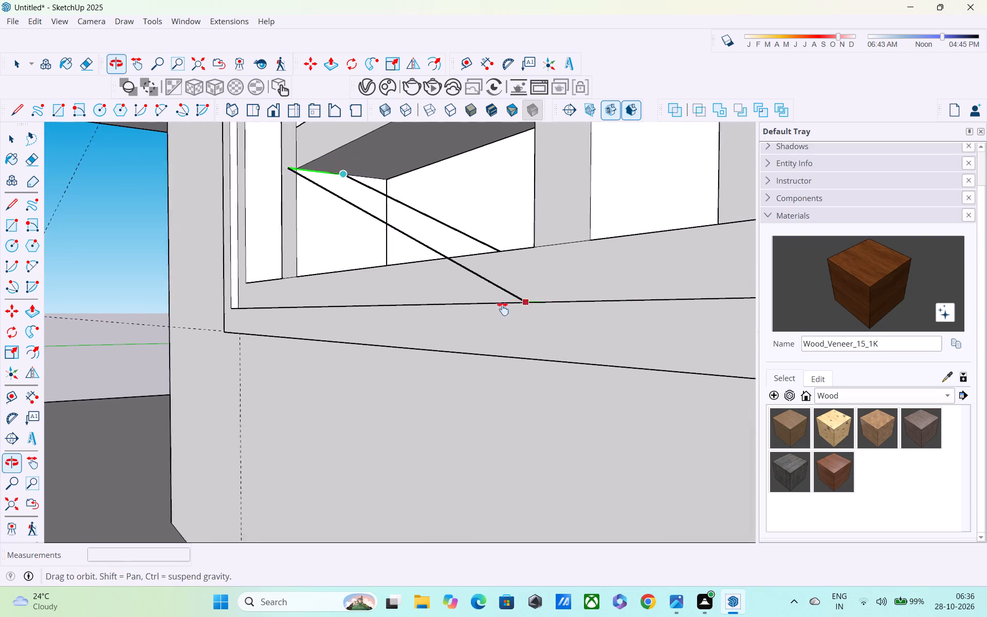
pyautogui.keyDown('shift'); pyautogui.moveTo(503, 309); pyautogui.dragTo(416, 325, button='middle'); pyautogui.keyUp('shift')
pyautogui.moveTo(363, 271); pyautogui.dragTo(811, 307, button='middle')
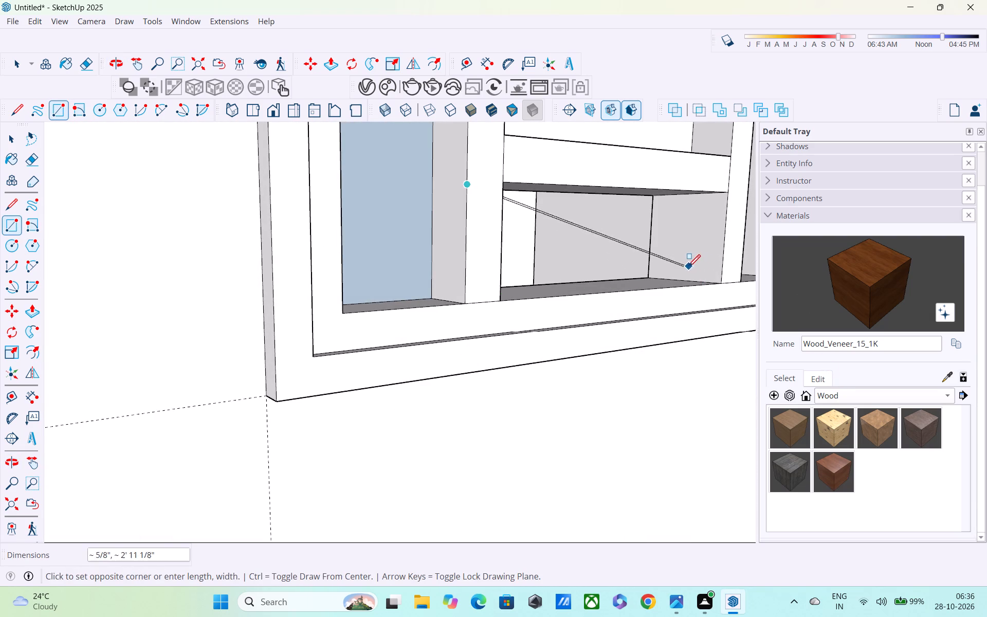
pyautogui.click(684, 281)
# Draw a 1' by 4' rectangle across the tower window's narrow outer-side opening, between the midpoints of its bottom and top depth edges.
pyautogui.moveTo(678, 313); pyautogui.dragTo(207, 368, button='middle')
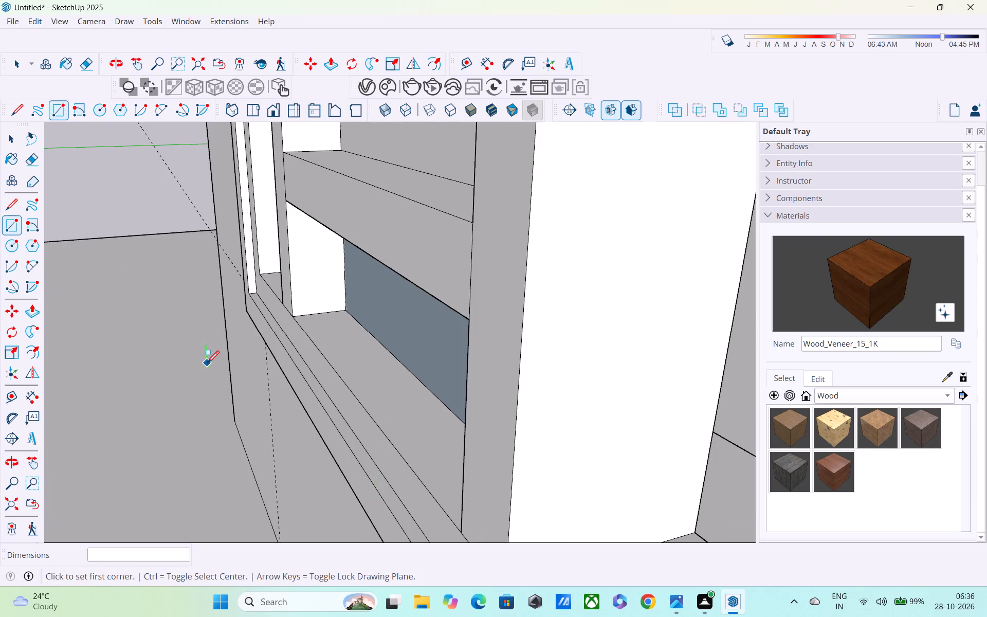
pyautogui.keyDown('shift'); pyautogui.scroll(-6, 207, 364); pyautogui.keyUp('shift')
pyautogui.scroll(1, 333, 426)
pyautogui.click(19, 499)
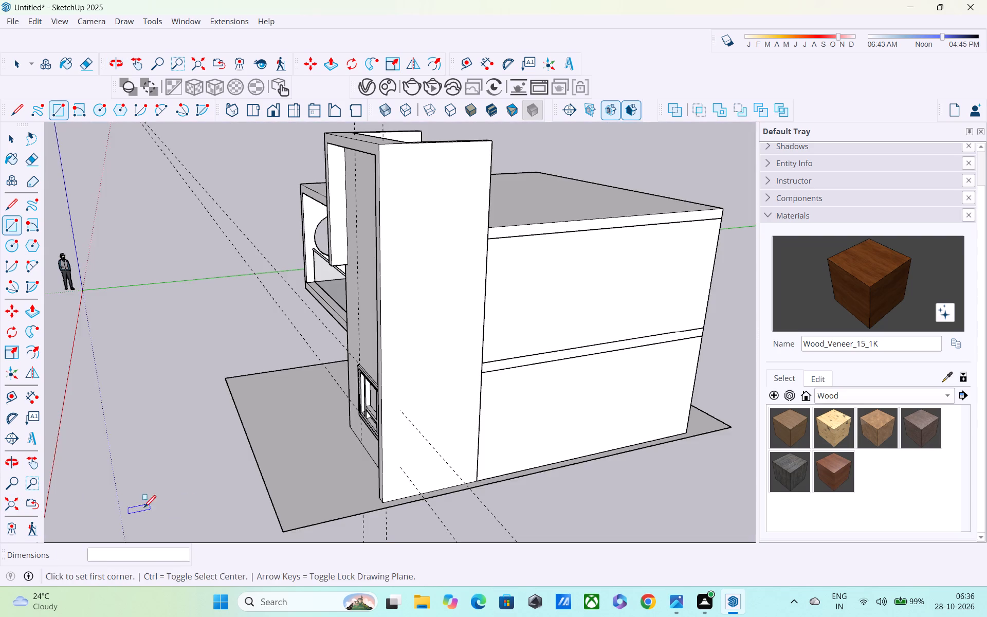
pyautogui.moveTo(254, 504); pyautogui.dragTo(466, 371, button='middle')
pyautogui.scroll(2, 411, 404)
pyautogui.scroll(-2, 411, 404)
pyautogui.scroll(3, 411, 404)
pyautogui.scroll(8, 451, 391)
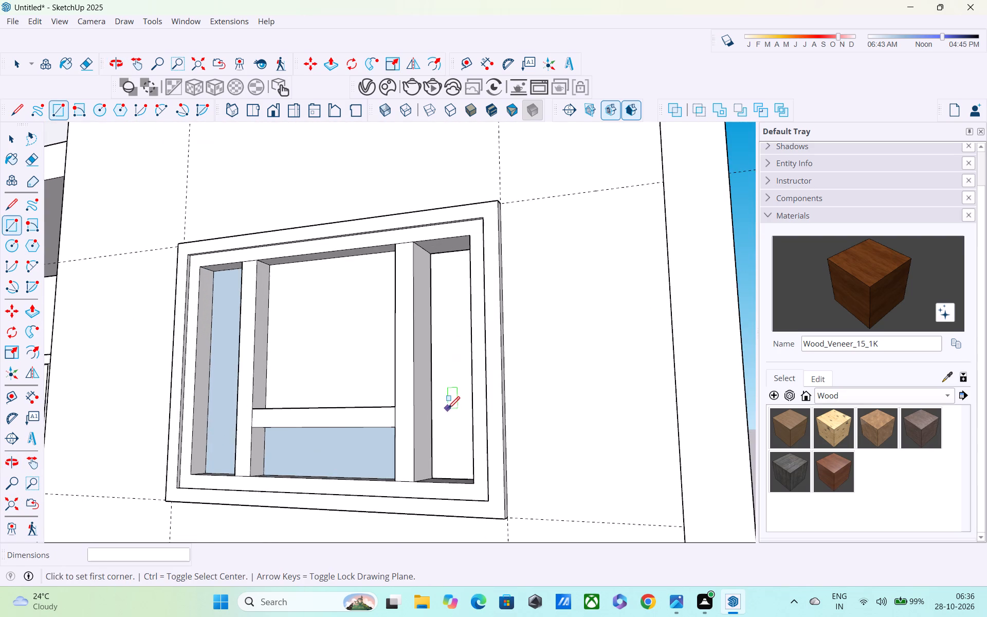
pyautogui.moveTo(444, 432); pyautogui.dragTo(409, 474, button='middle')
pyautogui.scroll(5, 411, 474)
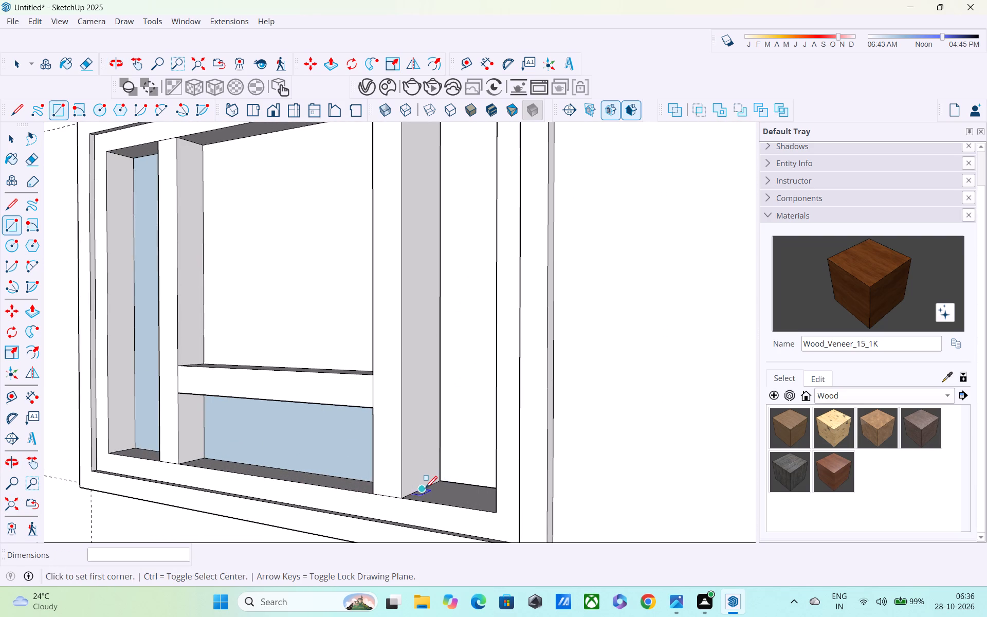
pyautogui.click(425, 488)
pyautogui.keyDown('shift'); pyautogui.moveTo(478, 449); pyautogui.dragTo(276, 489, button='middle'); pyautogui.keyUp('shift')
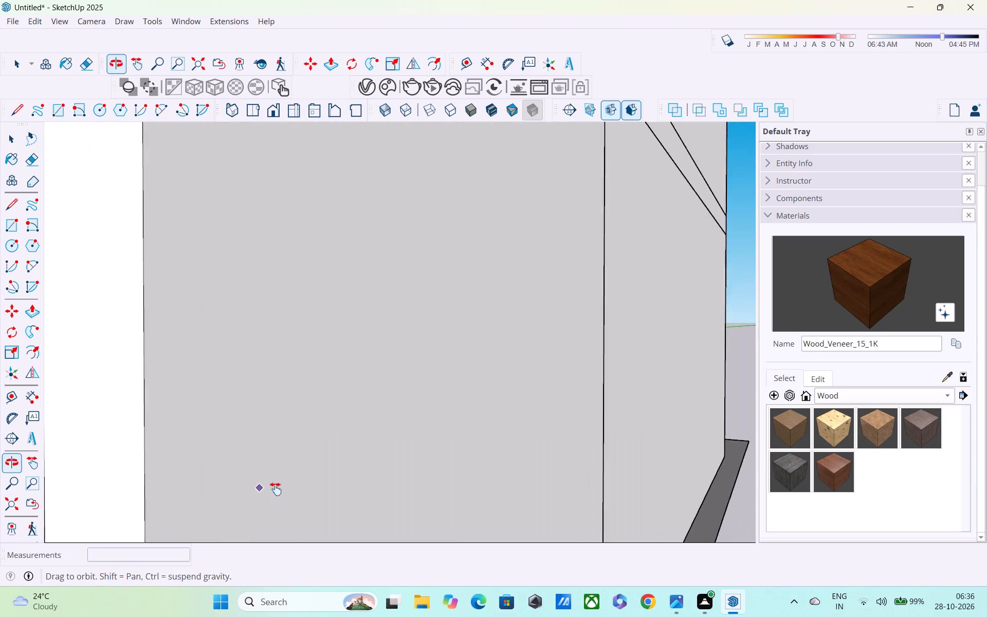
pyautogui.keyDown('shift'); pyautogui.moveTo(276, 489); pyautogui.dragTo(355, 476, button='middle'); pyautogui.keyUp('shift')
pyautogui.moveTo(335, 480); pyautogui.dragTo(607, 473, button='middle')
pyautogui.moveTo(455, 453); pyautogui.dragTo(477, 463, button='middle')
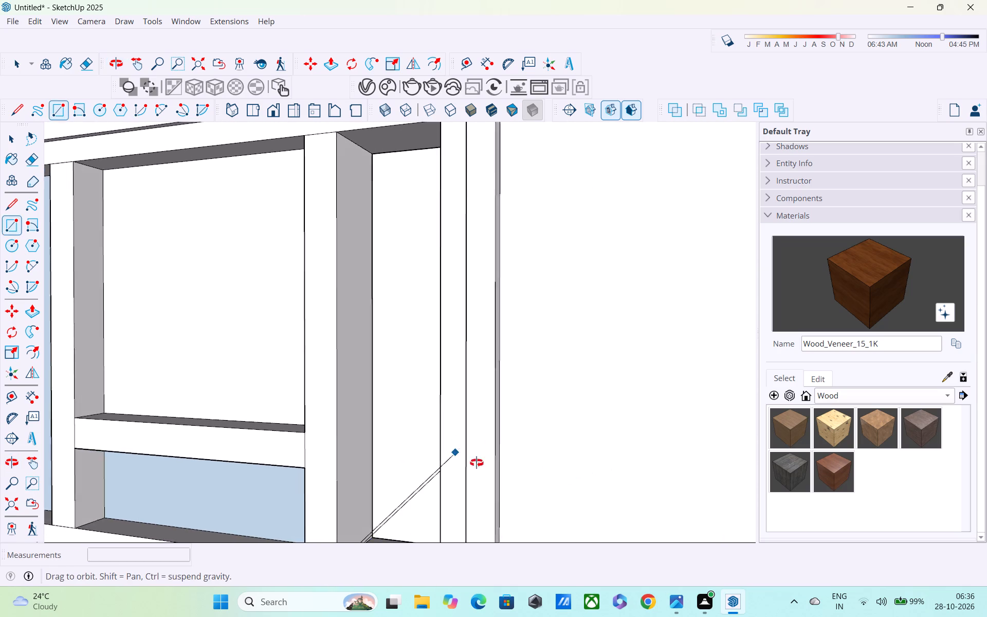
pyautogui.moveTo(477, 463); pyautogui.dragTo(655, 351, button='middle')
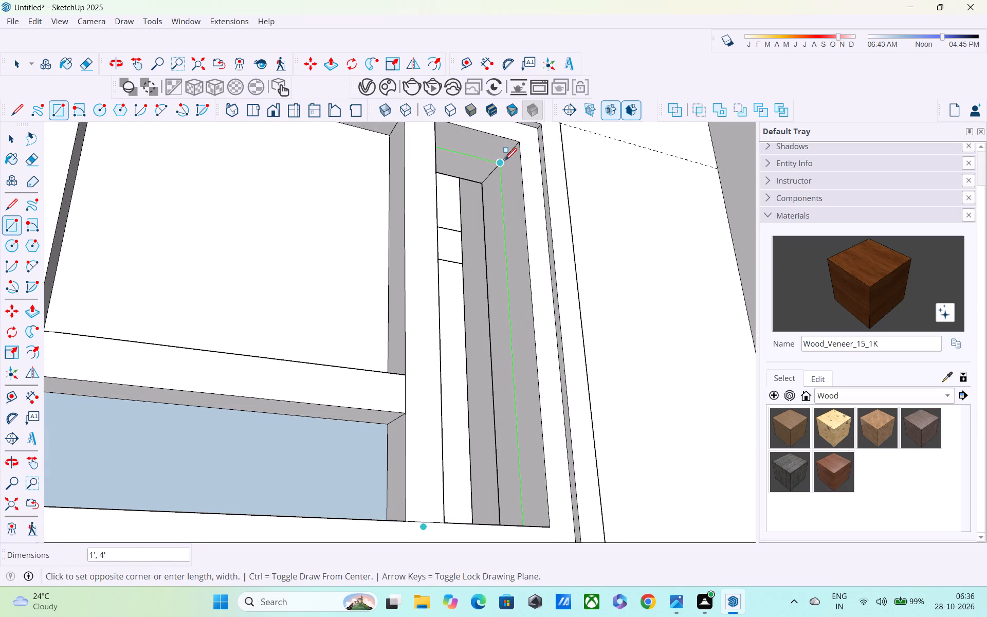
pyautogui.click(505, 161)
# Paint the large central pane and both narrow side panes of the tower window with the Glass_Mirror_01 material.
pyautogui.scroll(-5, 506, 180)
pyautogui.moveTo(491, 237); pyautogui.dragTo(323, 360, button='middle')
pyautogui.scroll(1, 321, 360)
pyautogui.scroll(-2, 314, 353)
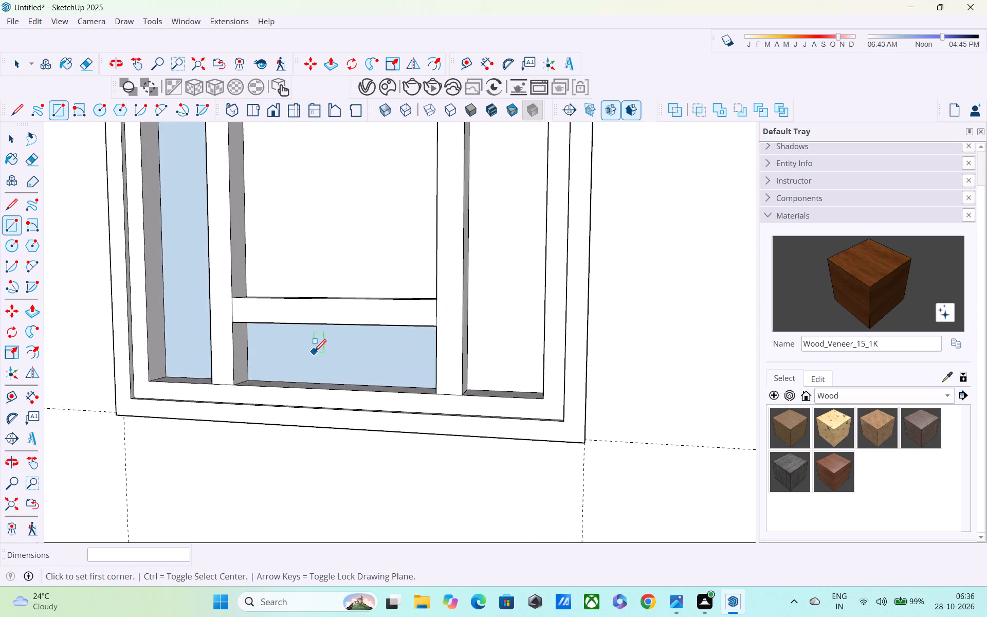
pyautogui.scroll(-3, 314, 353)
pyautogui.press('space')
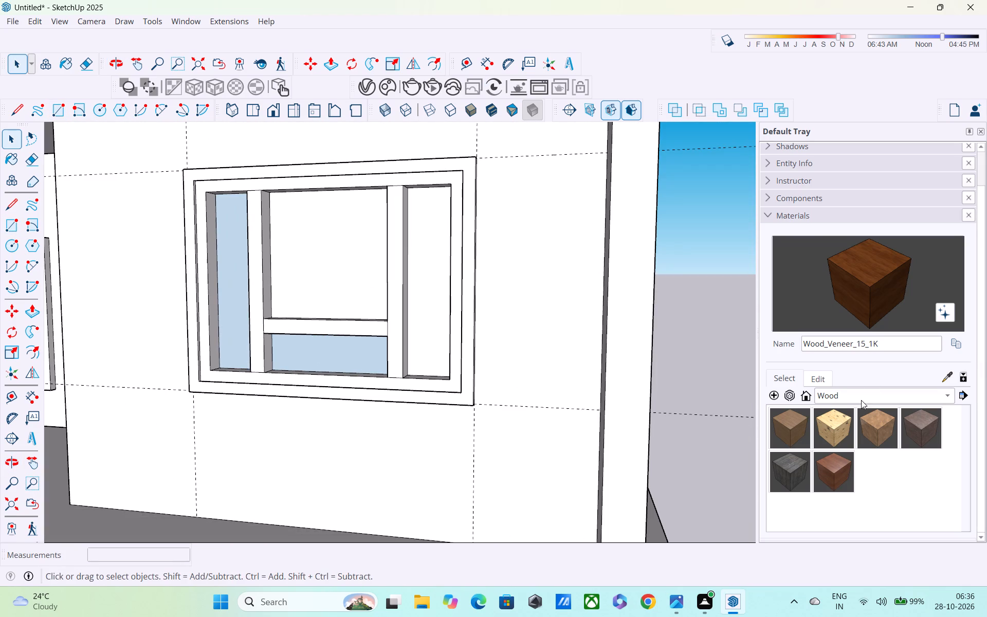
pyautogui.click(861, 400)
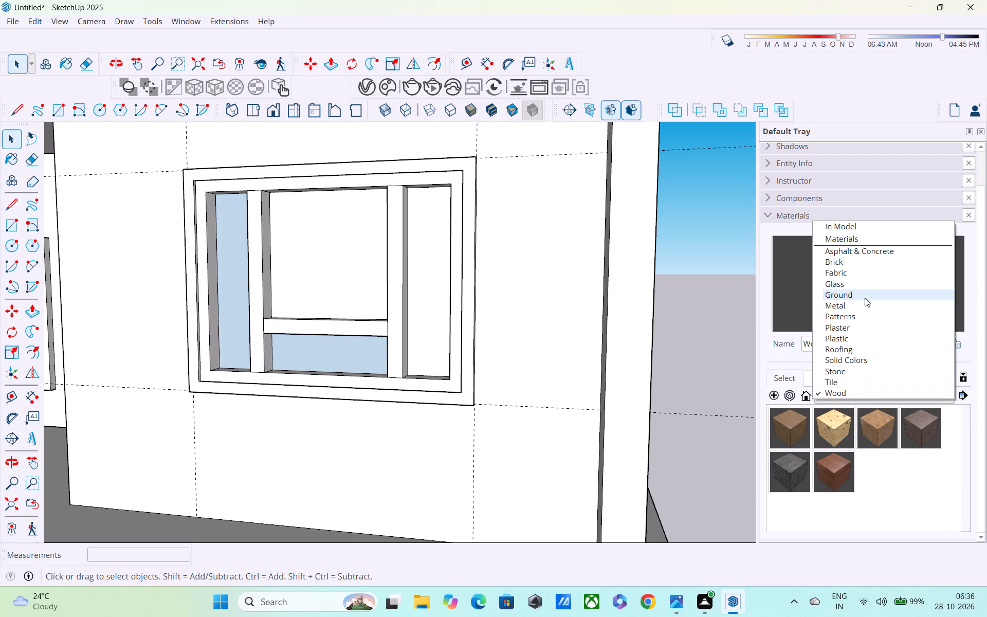
pyautogui.click(856, 289)
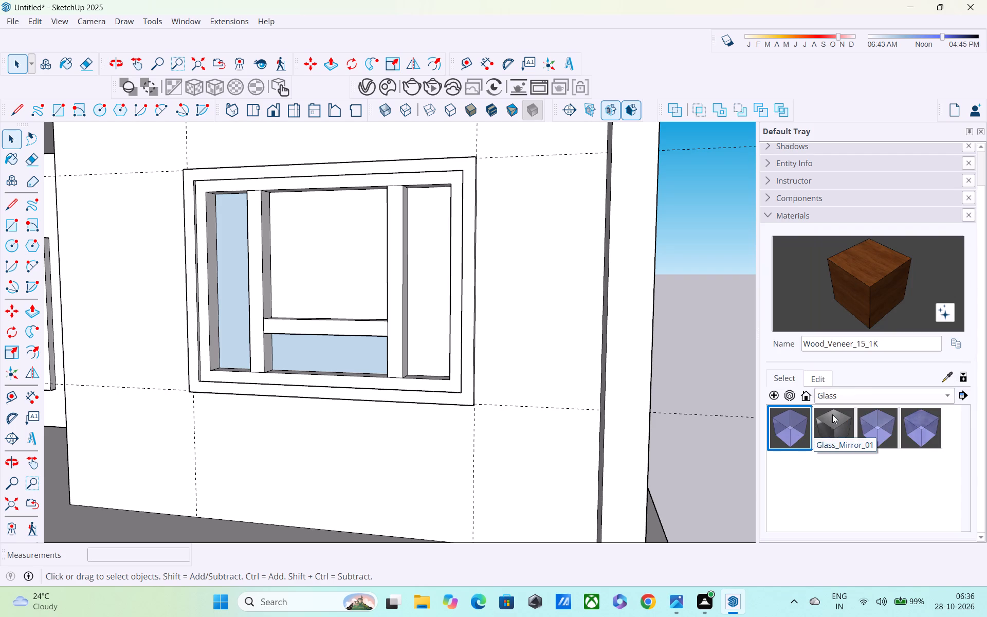
pyautogui.click(833, 415)
pyautogui.click(433, 316)
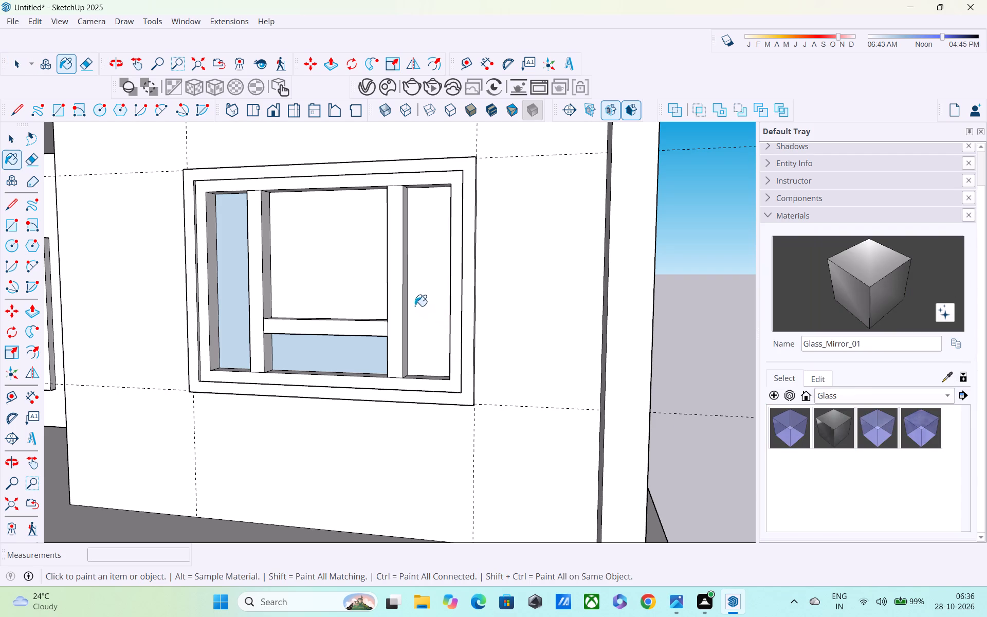
pyautogui.click(341, 288)
pyautogui.click(240, 315)
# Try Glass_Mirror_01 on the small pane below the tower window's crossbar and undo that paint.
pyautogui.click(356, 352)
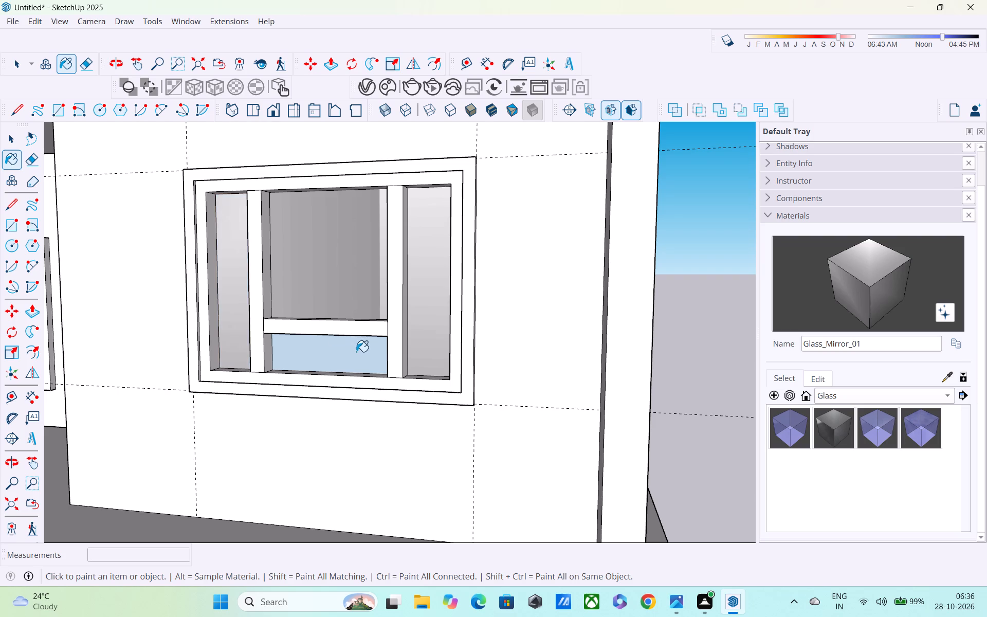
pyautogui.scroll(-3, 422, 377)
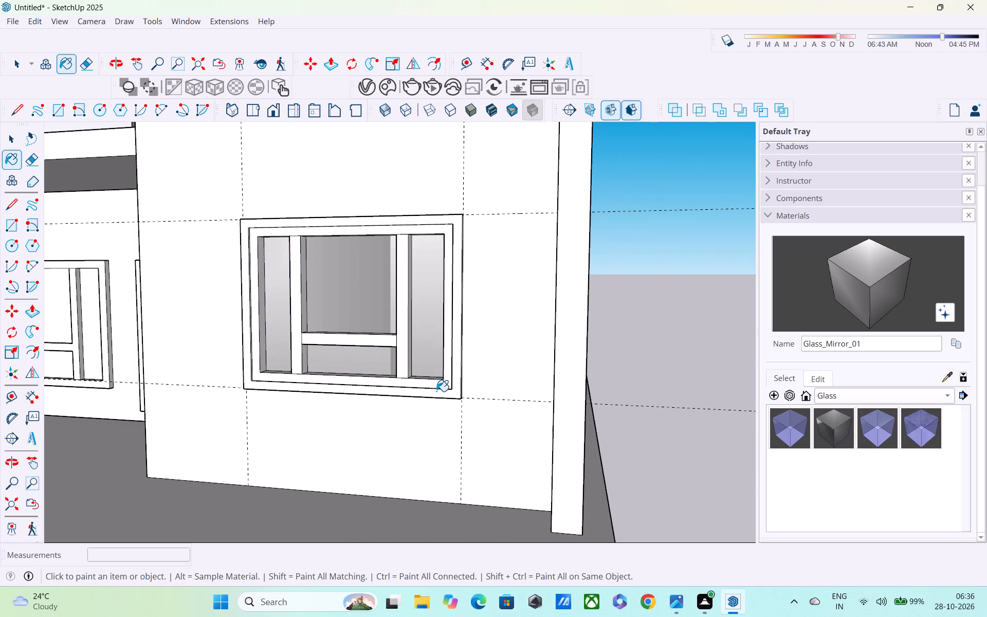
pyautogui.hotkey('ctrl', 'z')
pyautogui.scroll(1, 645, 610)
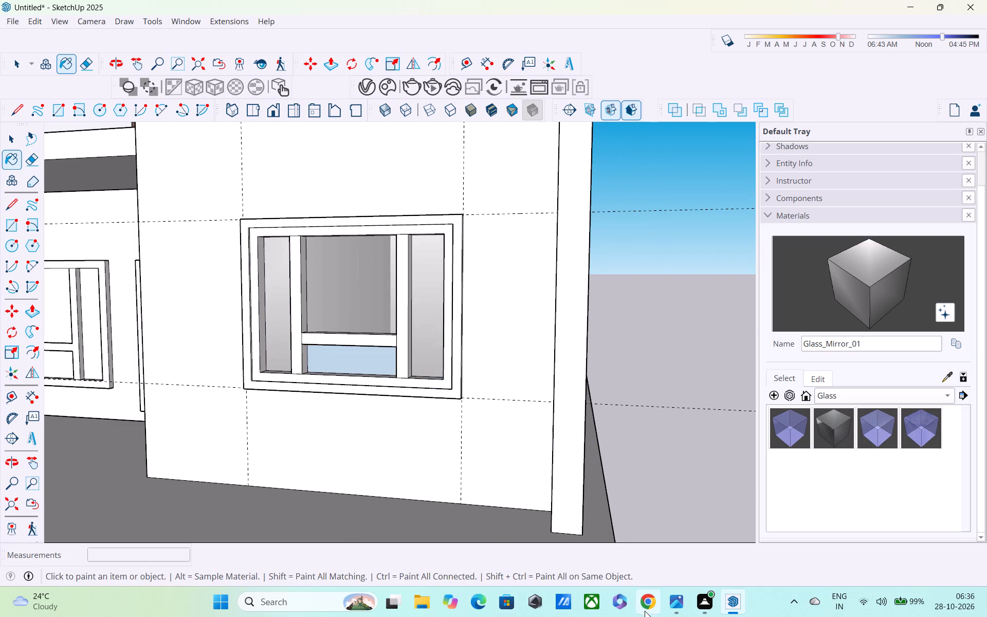
# Switch to Chrome and open the 3D Warehouse site using the earlier "sketchup warehouse" search.
pyautogui.click(645, 611)
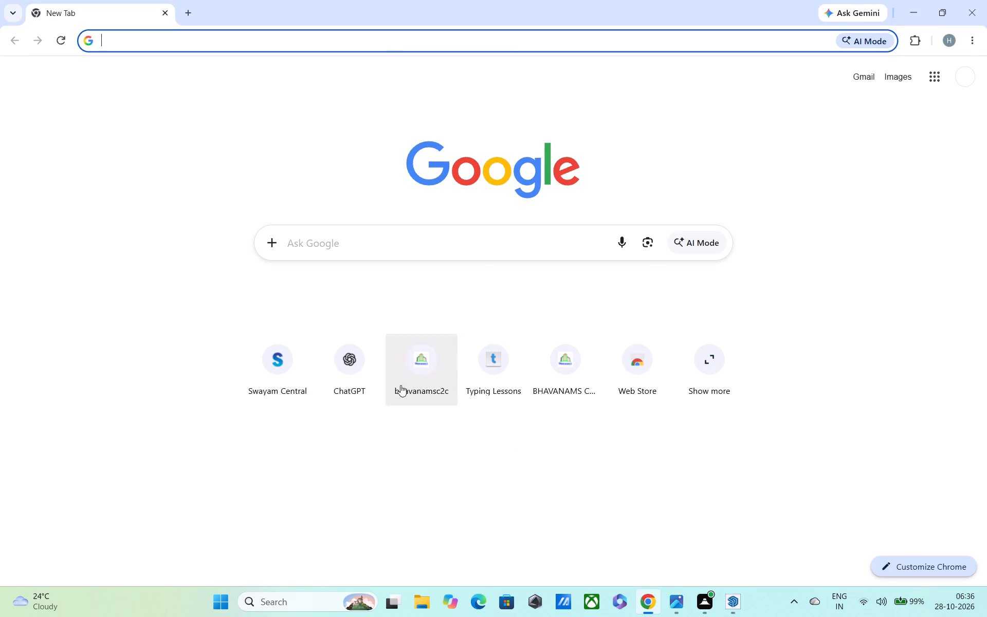
pyautogui.click(424, 253)
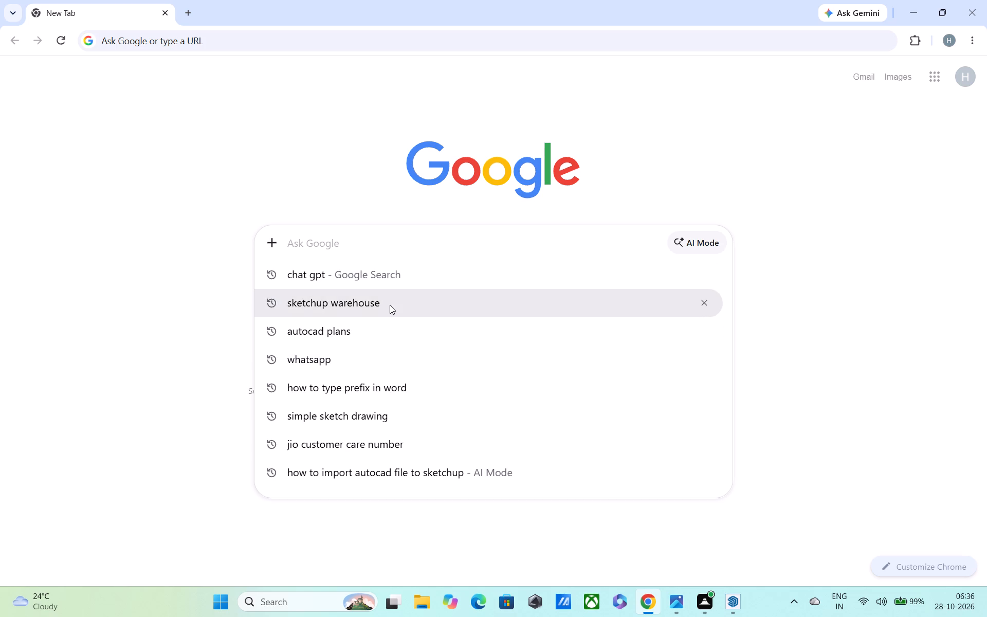
pyautogui.click(390, 305)
pyautogui.click(295, 193)
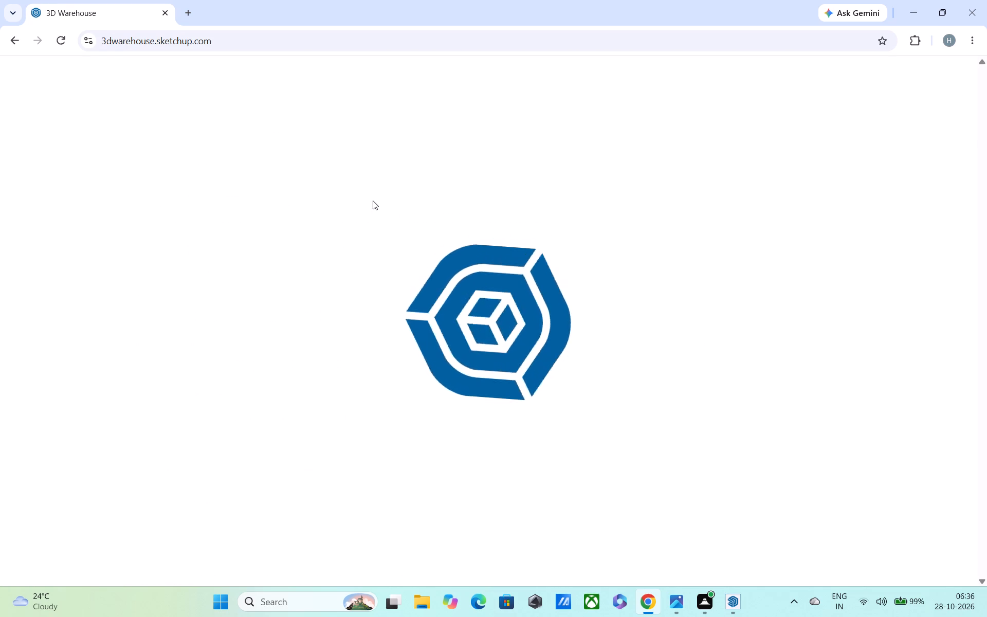
# Search 3D Warehouse for GLASS.
pyautogui.click(410, 79)
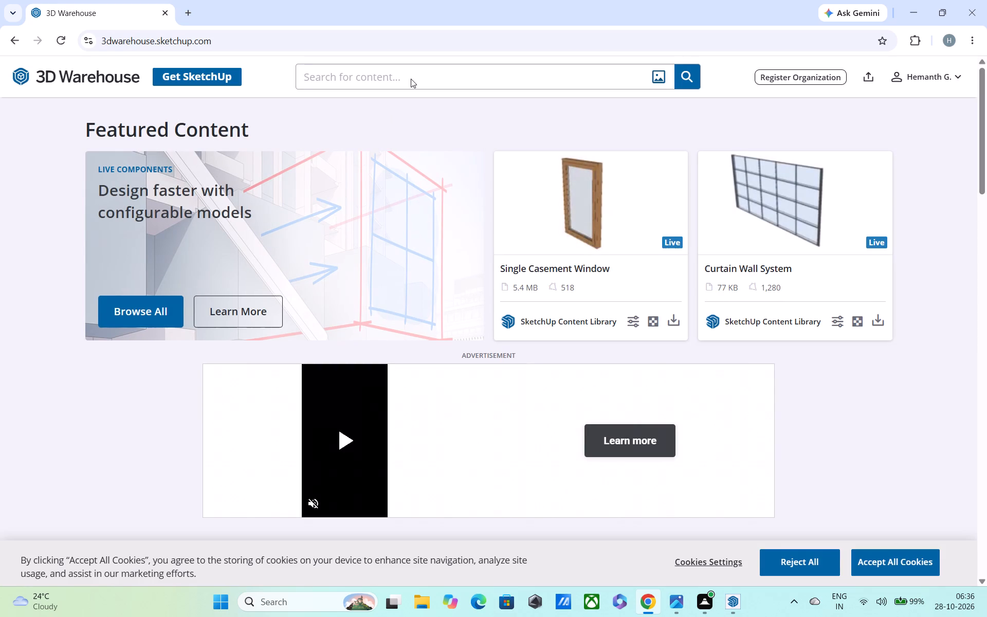
pyautogui.write('GLAS')
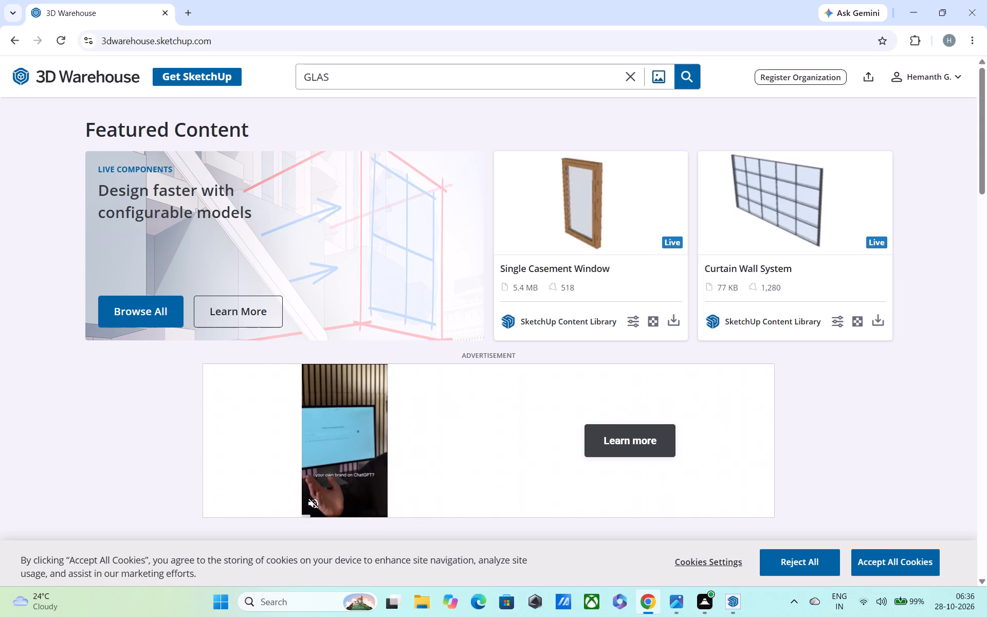
pyautogui.press('s')
pyautogui.press('Return')
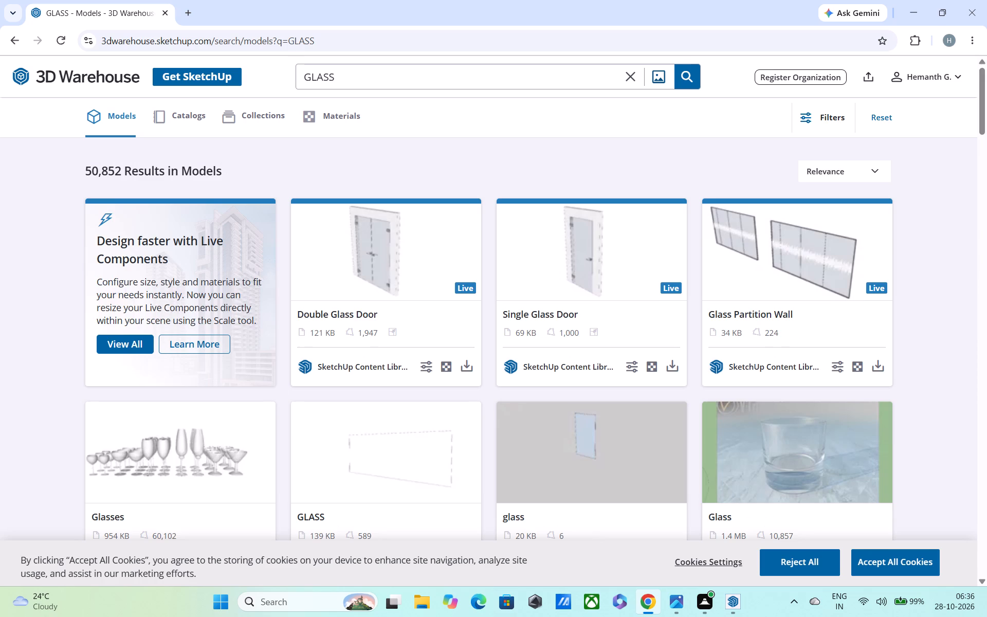
# Look over the GLASS model results and refine the 3D Warehouse search to GLASS WINDOW.
pyautogui.scroll(-2, 416, 91)
pyautogui.scroll(-2, 436, 257)
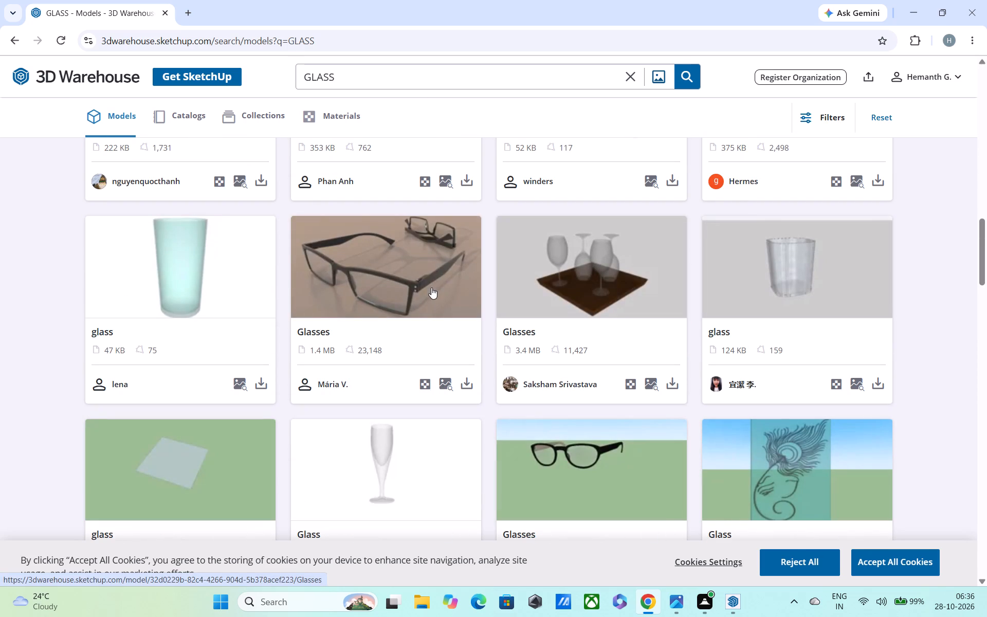
pyautogui.click(400, 75)
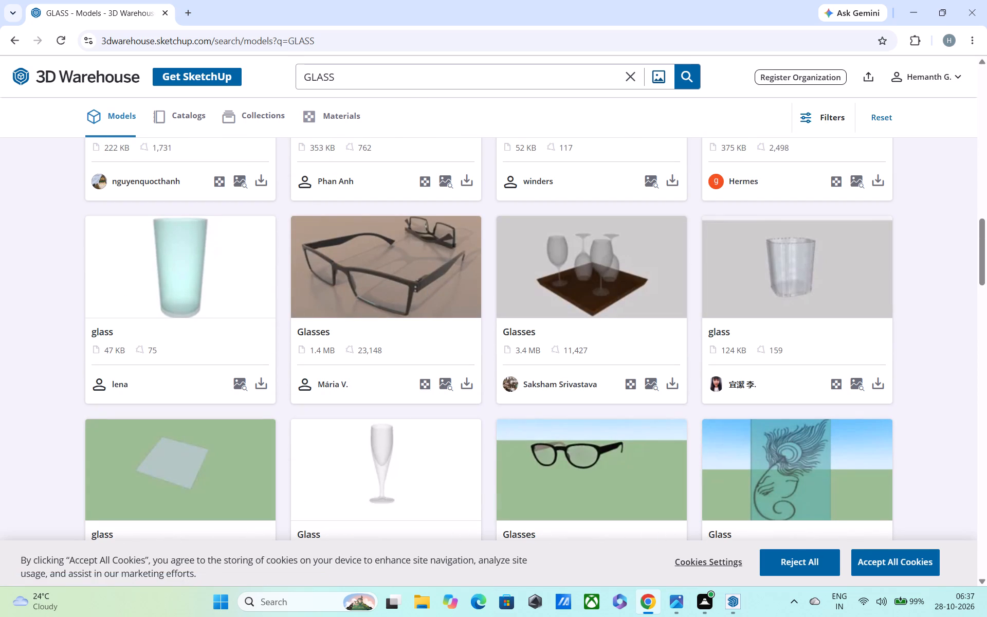
pyautogui.press('space')
pyautogui.write('WINDOW')
pyautogui.press('Return')
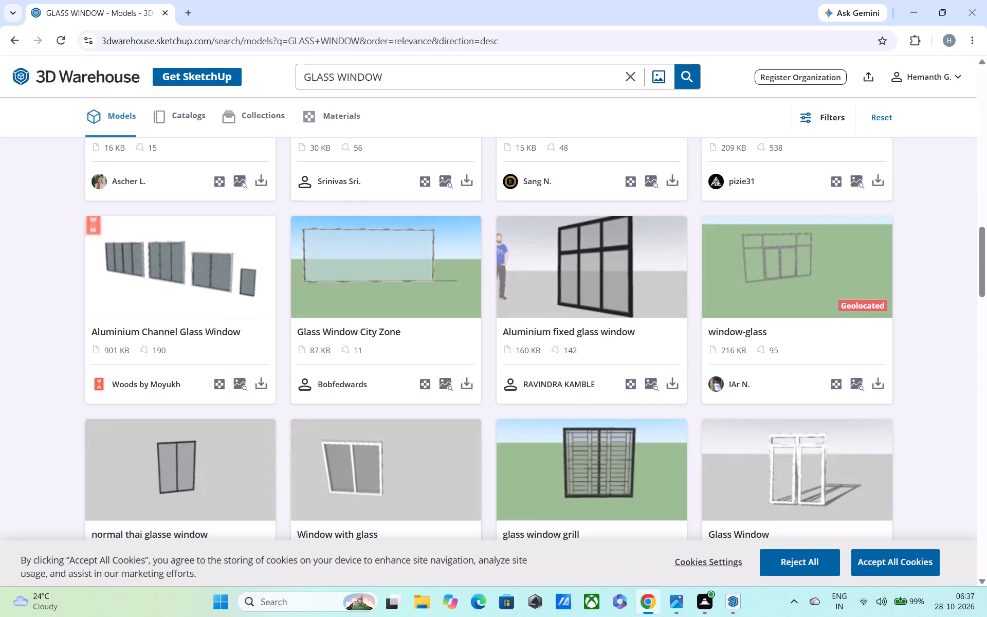
# Browse the GLASS WINDOW models, check the matching materials, and load more model results.
pyautogui.scroll(-2, 482, 168)
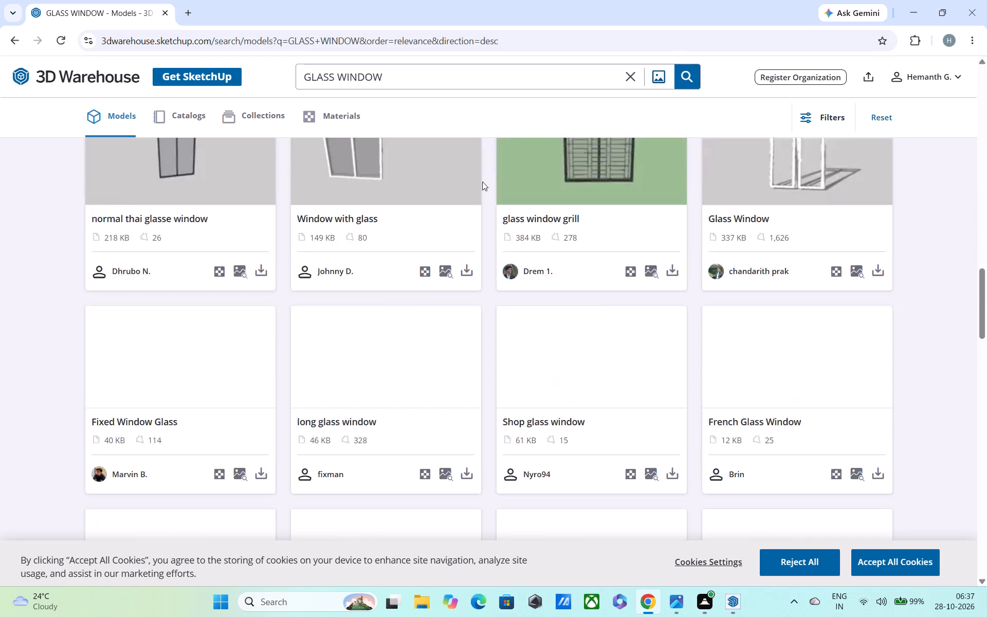
pyautogui.scroll(-1, 482, 182)
pyautogui.scroll(-2, 411, 294)
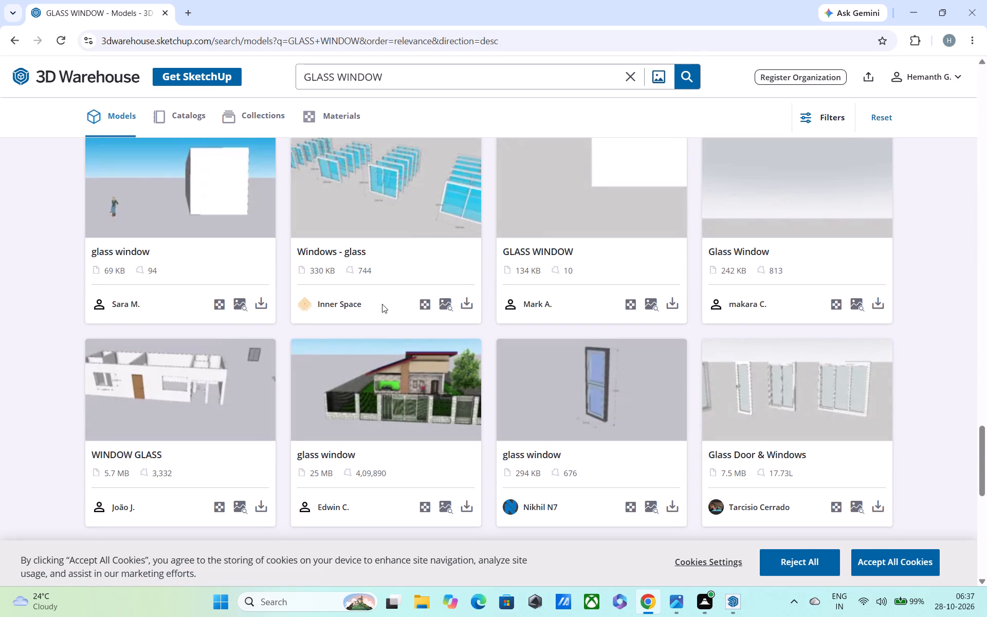
pyautogui.scroll(-1, 372, 306)
pyautogui.click(335, 117)
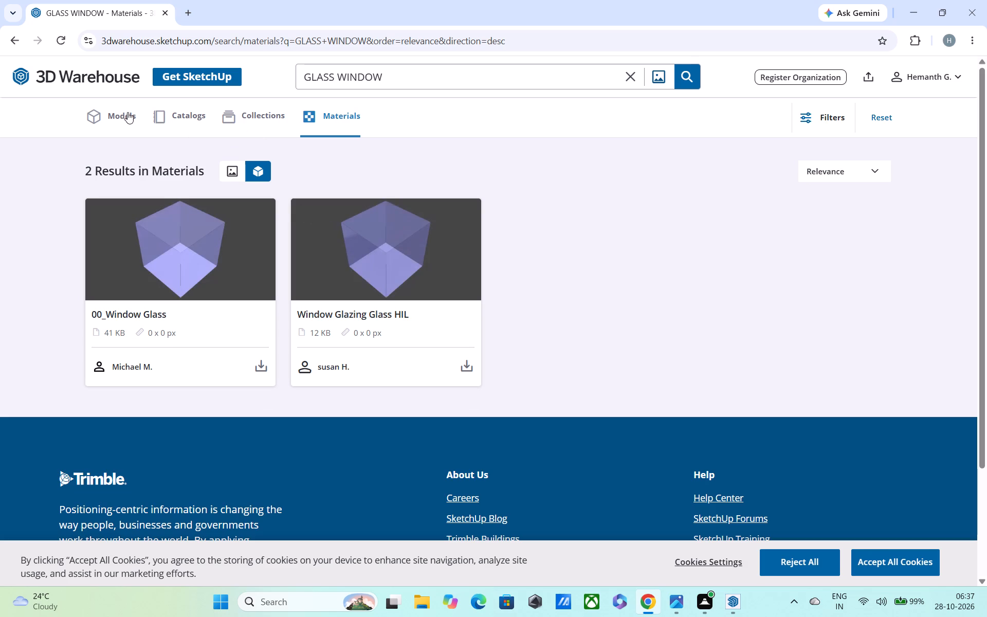
pyautogui.click(128, 111)
pyautogui.scroll(-5, 368, 253)
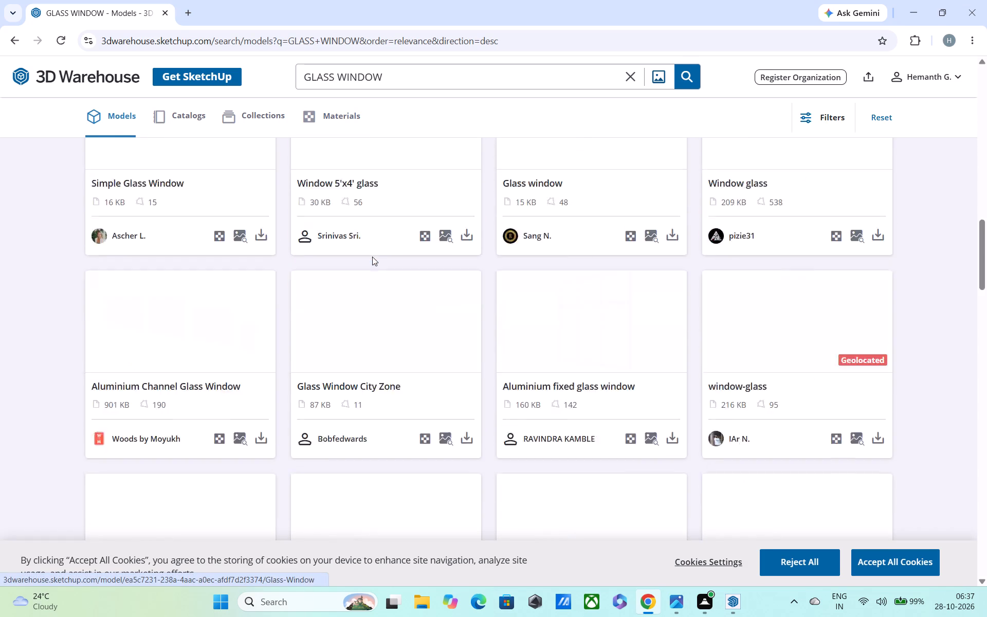
pyautogui.scroll(-6, 372, 257)
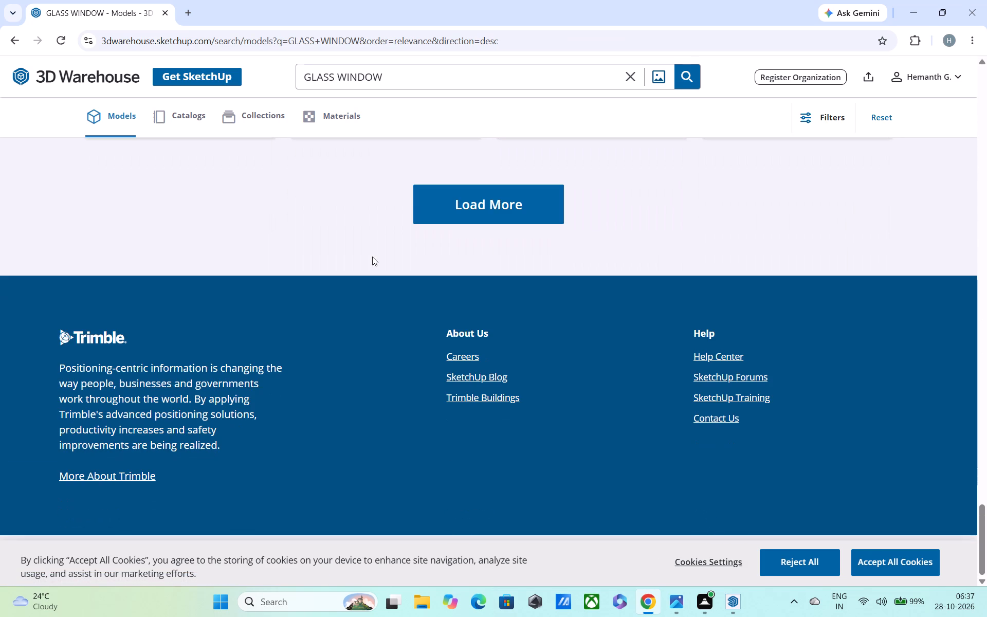
pyautogui.click(440, 189)
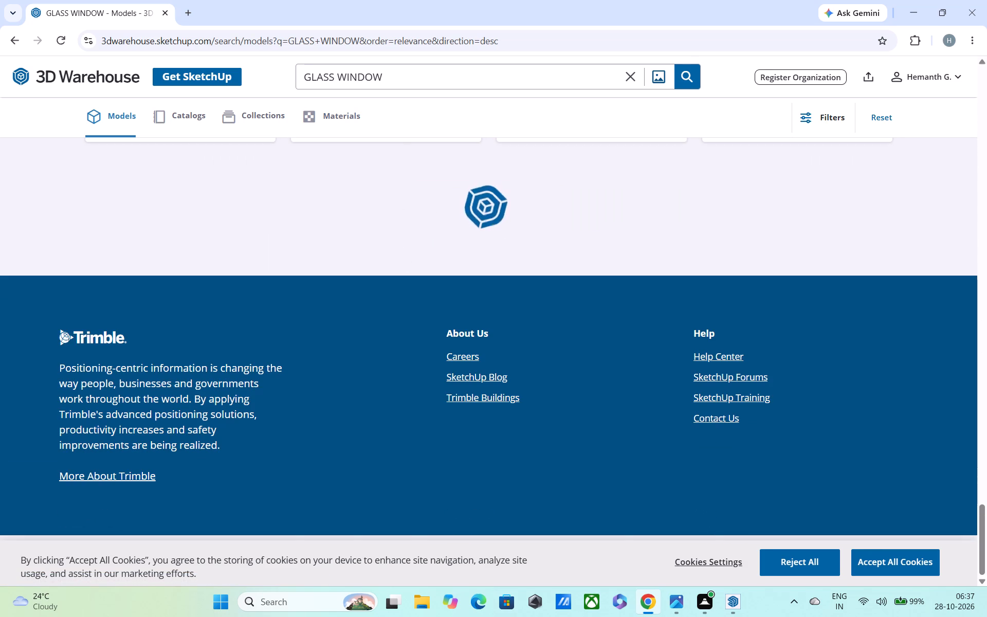
# Search the 3D Warehouse models for GLASS WINDOWS SUN COLOR.
pyautogui.click(398, 80)
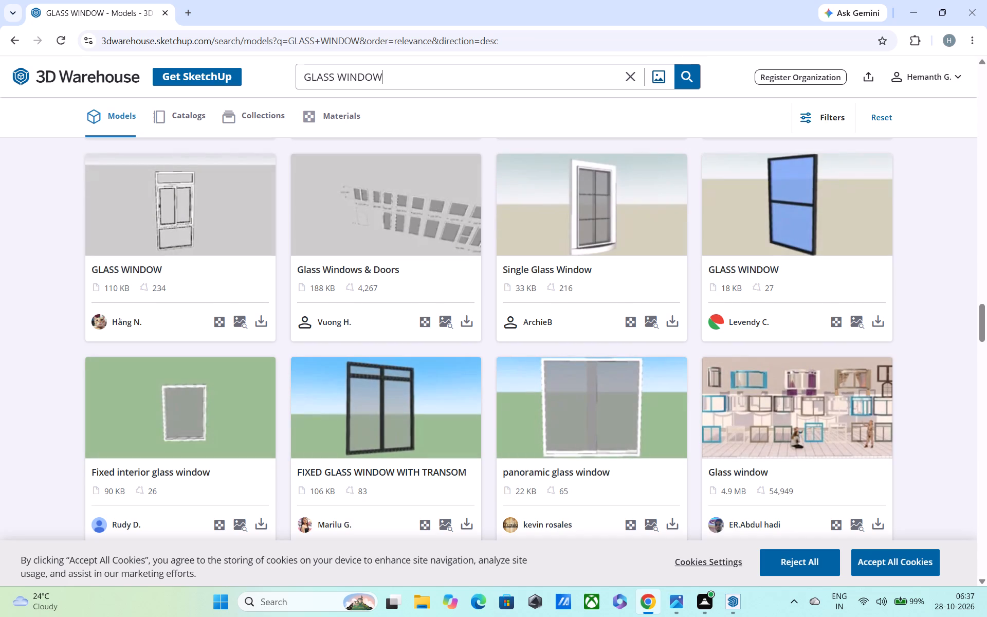
pyautogui.write('SUN')
pyautogui.press('space')
pyautogui.press('BackSpace')
pyautogui.press('BackSpace')
pyautogui.press('BackSpace')
pyautogui.press('space')
pyautogui.write('S')
pyautogui.write('UN CO;')
pyautogui.press('BackSpace')
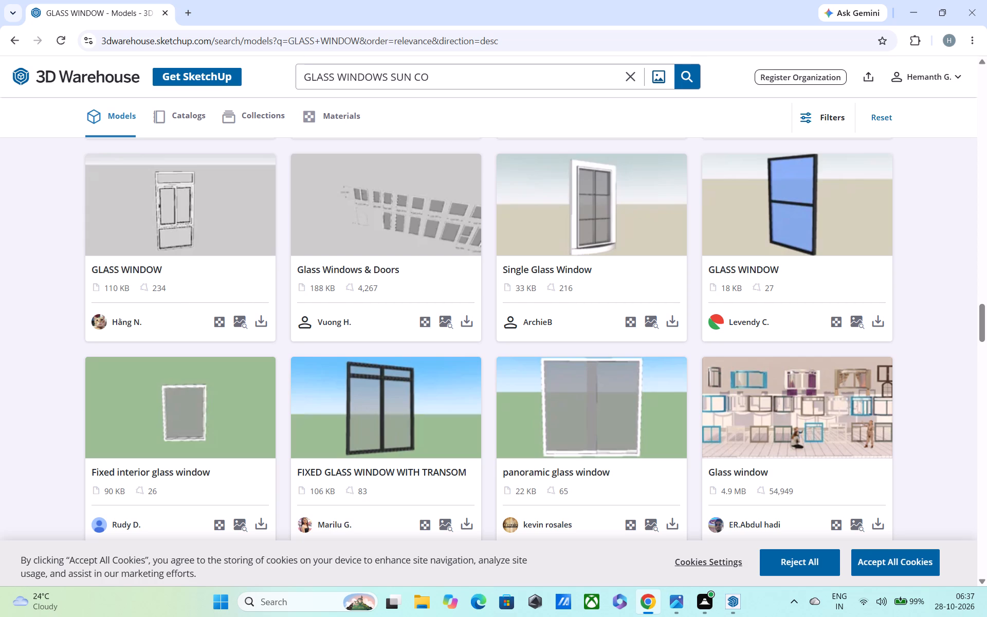
pyautogui.write('LOR')
pyautogui.press('Return')
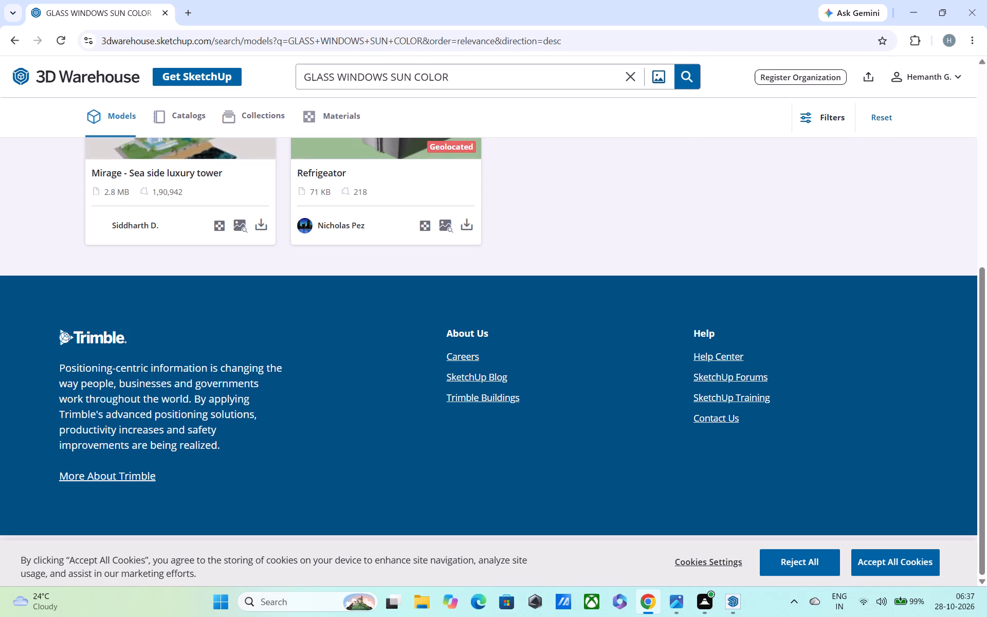
pyautogui.scroll(2, 447, 69)
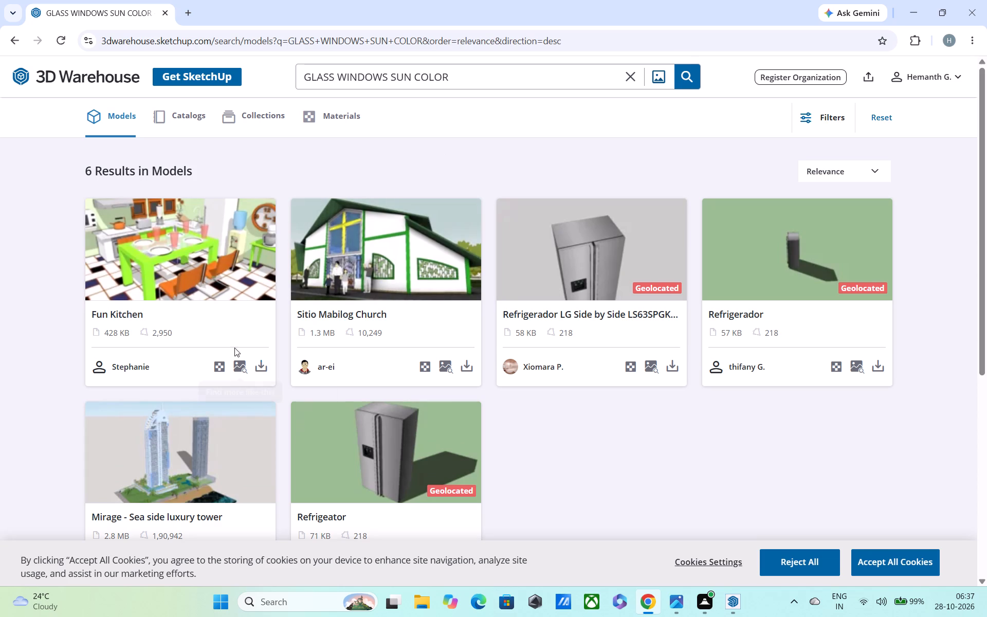
# Check collections, catalogs and materials for GLASS WINDOWS SUN COLOR, and return to the GLASS WINDOW model results.
pyautogui.click(624, 78)
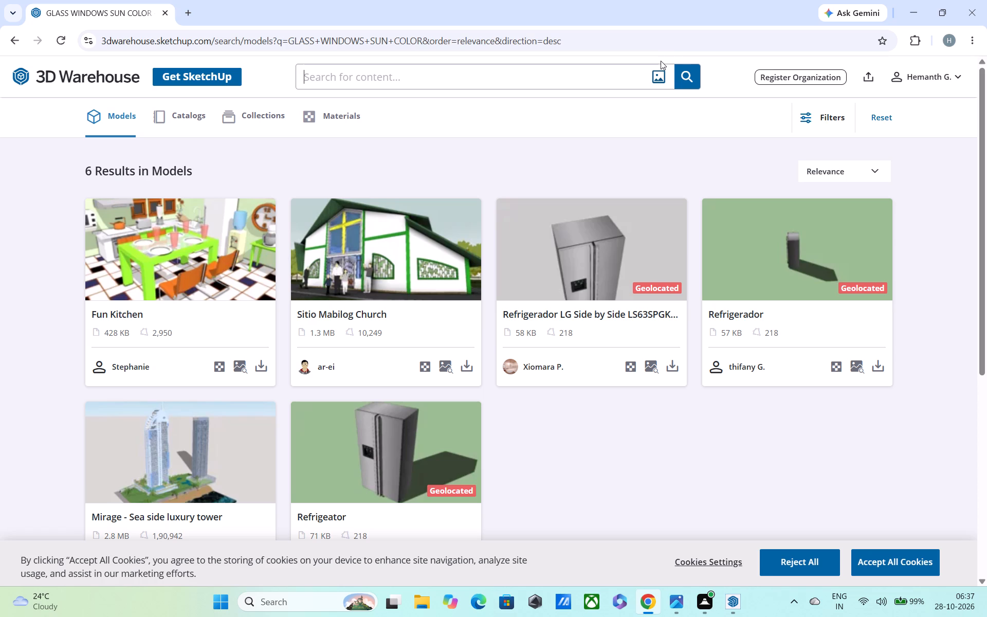
pyautogui.click(240, 121)
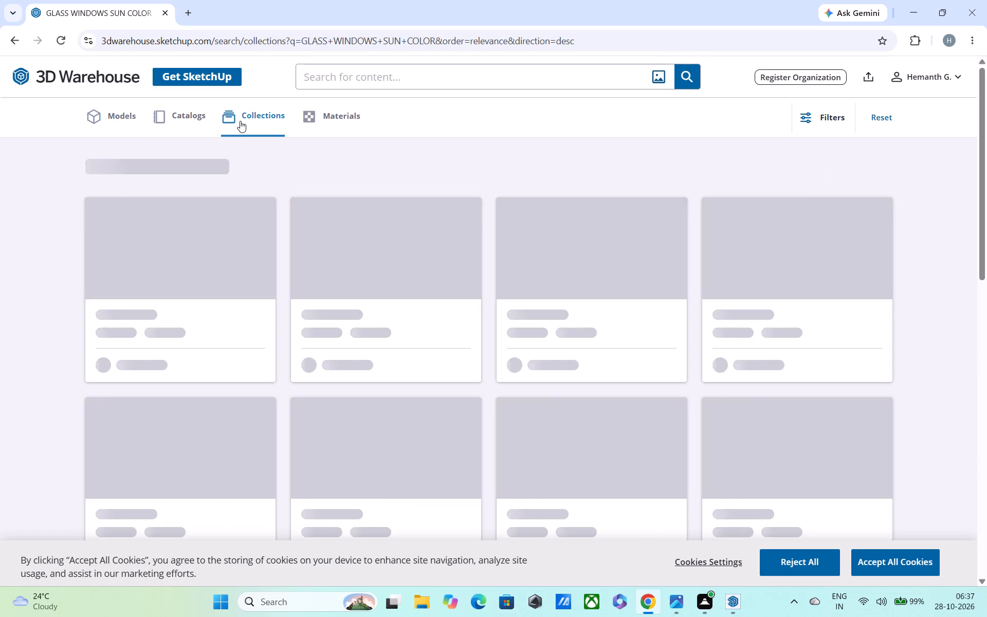
pyautogui.click(190, 119)
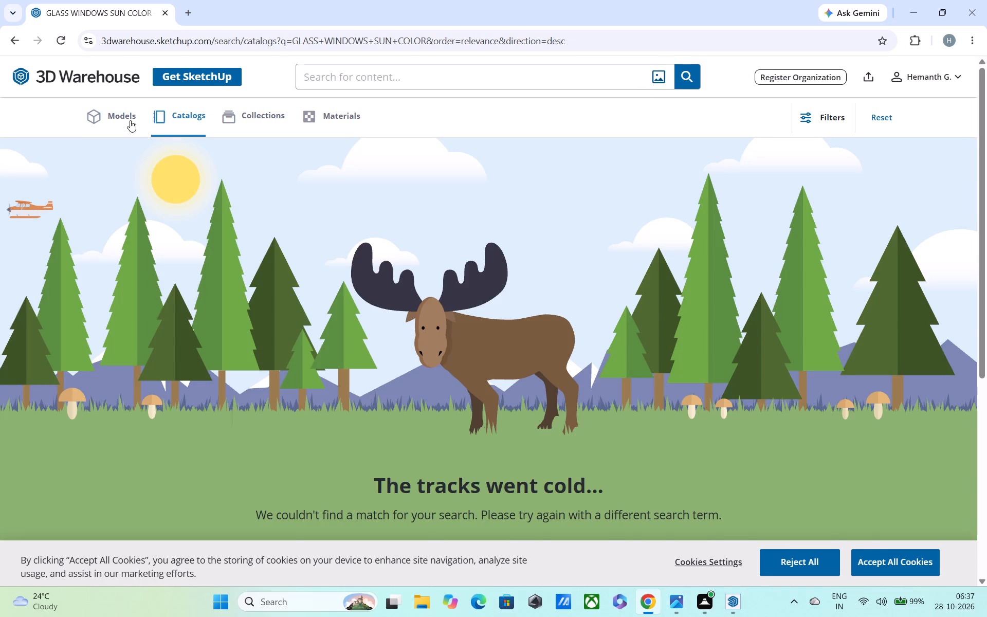
pyautogui.click(130, 120)
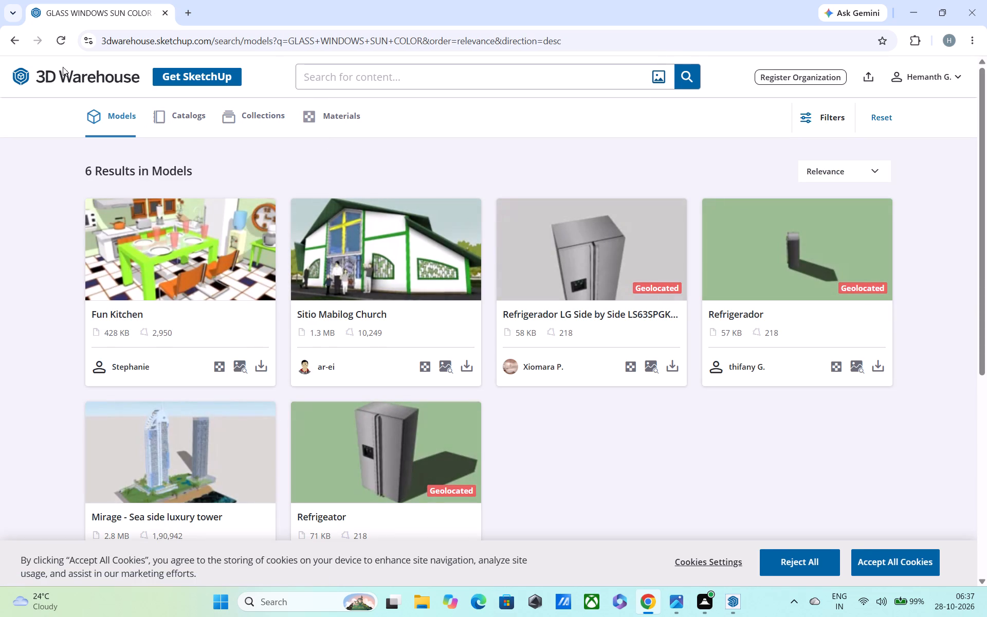
pyautogui.click(9, 42)
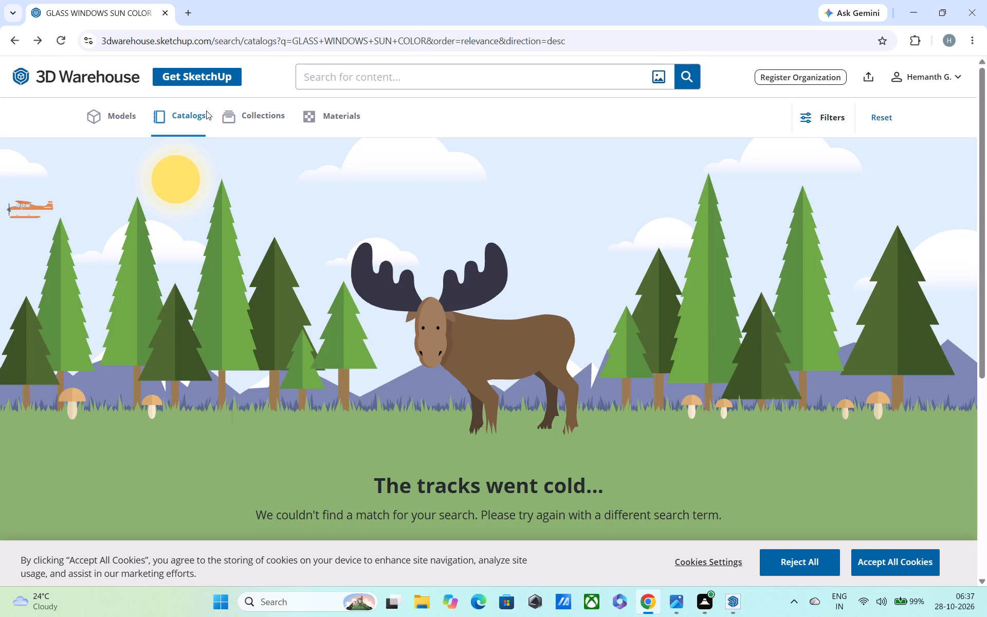
pyautogui.click(244, 117)
pyautogui.click(335, 115)
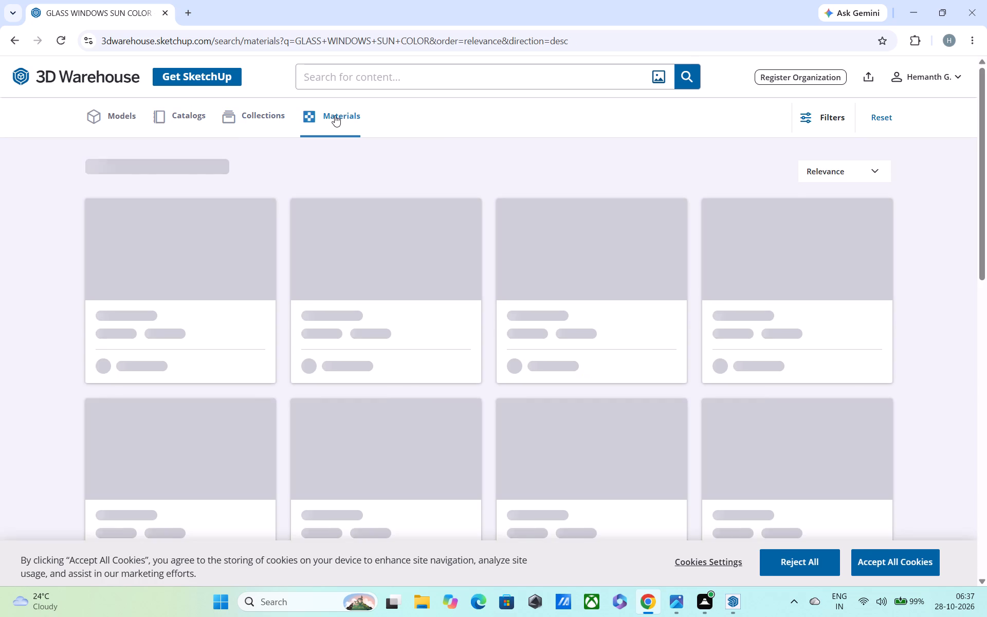
pyautogui.click(11, 35)
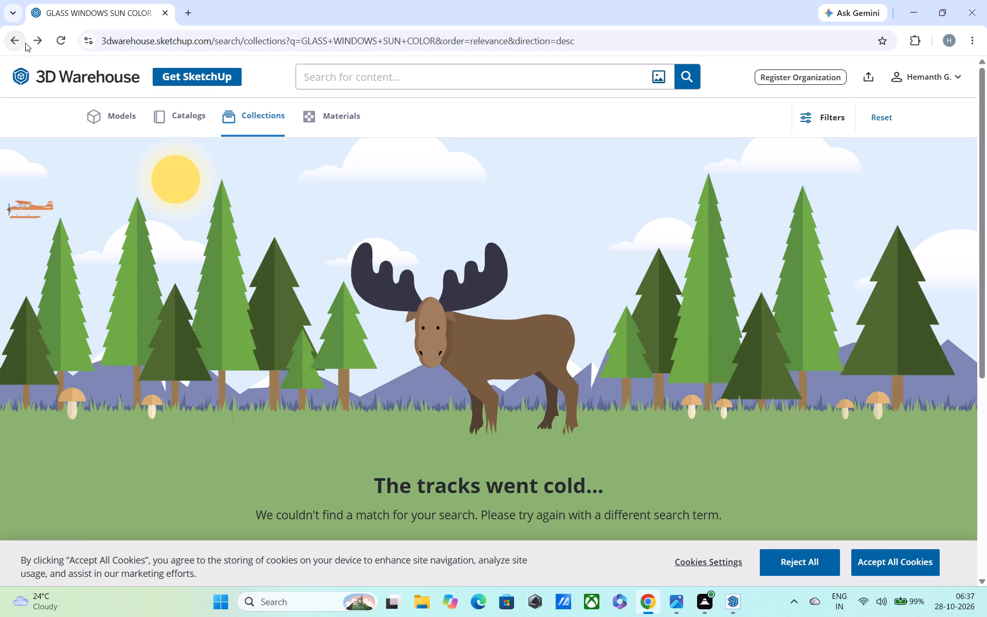
pyautogui.click(20, 35)
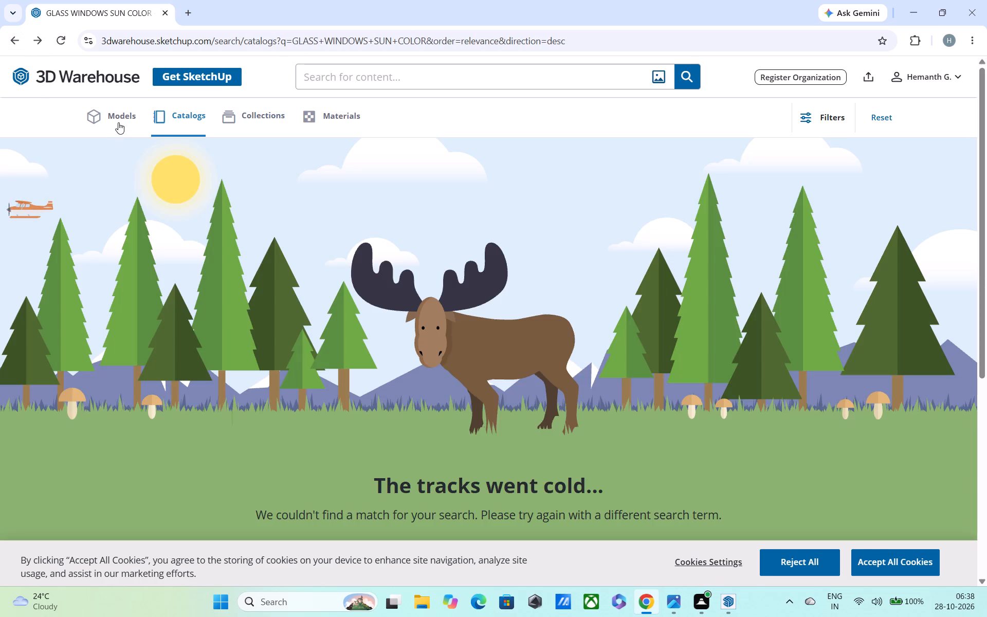
pyautogui.click(118, 122)
pyautogui.click(9, 35)
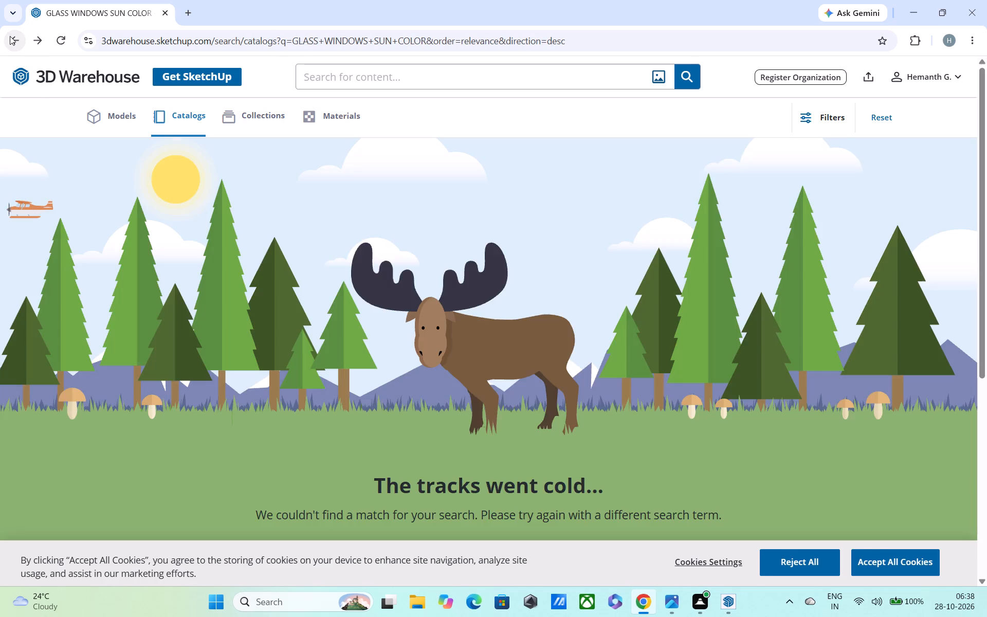
pyautogui.doubleClick(12, 37)
pyautogui.click(12, 38)
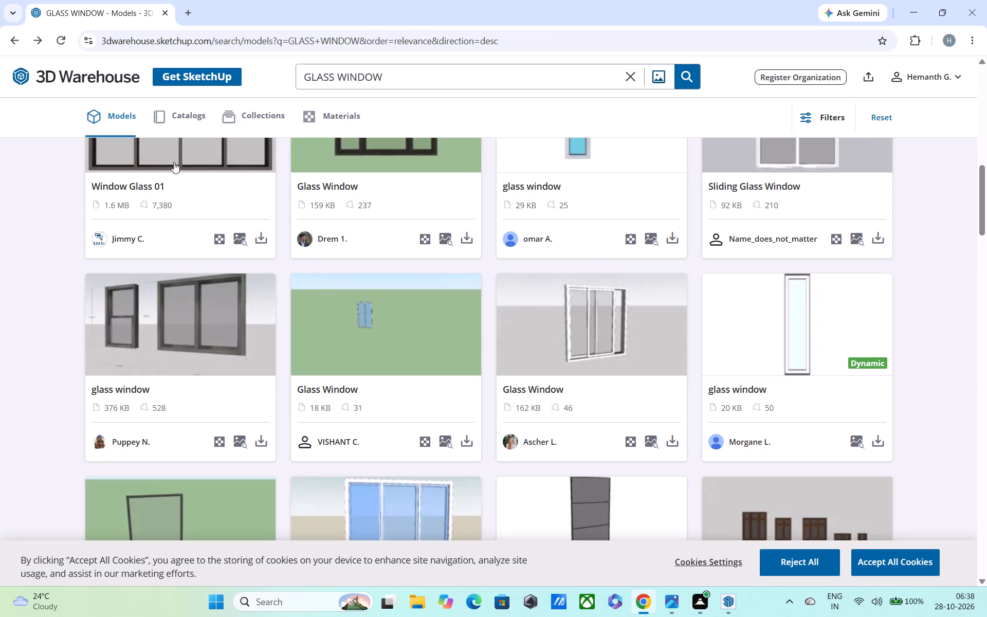
# Review the catalogs, collections and materials offered for the GLASS WINDOW search.
pyautogui.click(175, 112)
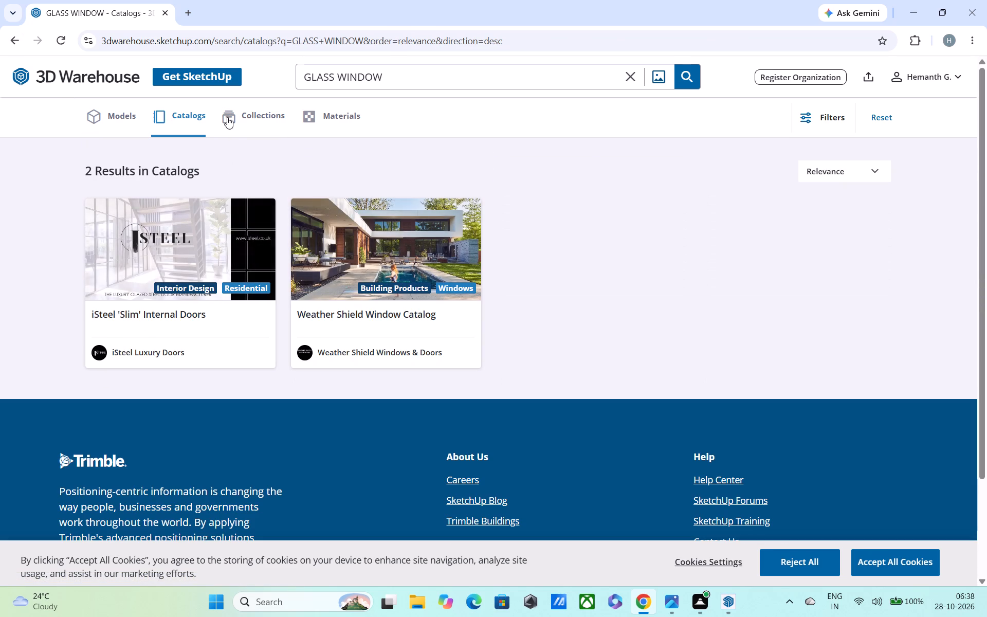
pyautogui.scroll(3, 415, 224)
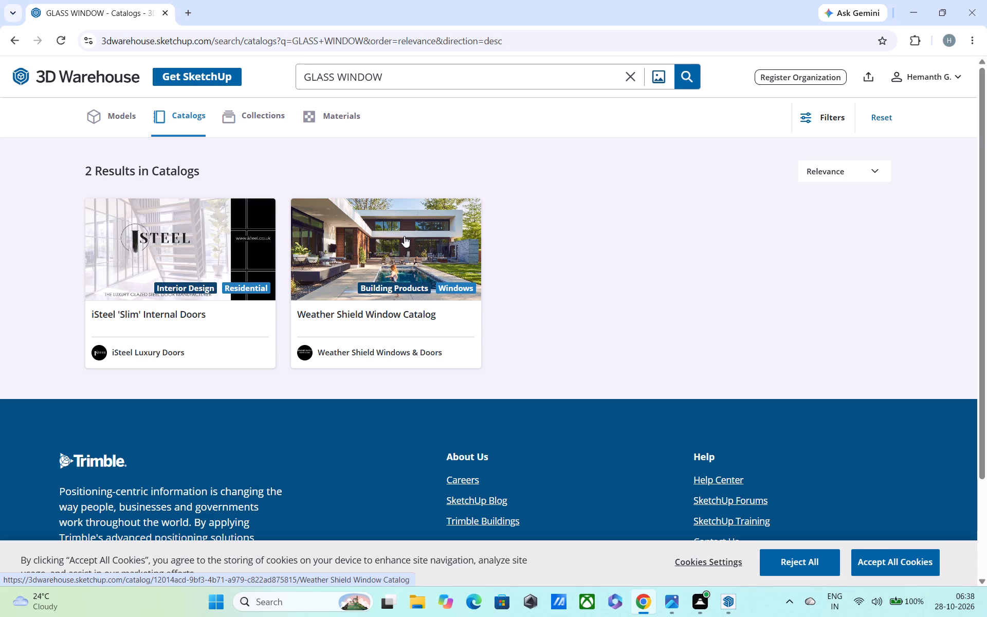
pyautogui.click(264, 115)
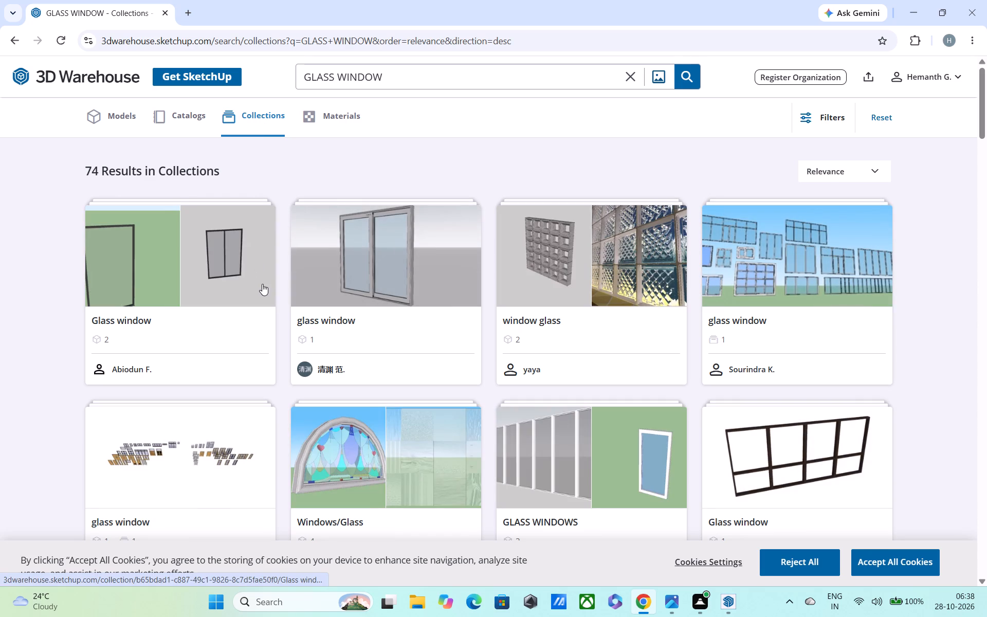
pyautogui.click(336, 122)
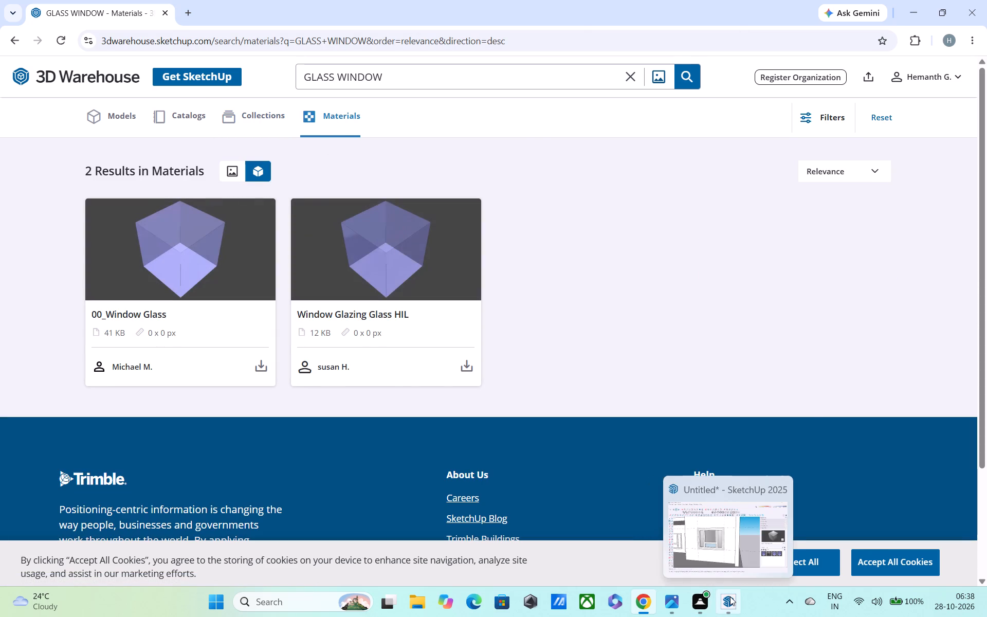
# Switch to SketchUp and paint the small pane below the tower window's crossbar with Glass_Mirror_01.
pyautogui.click(716, 545)
pyautogui.moveTo(407, 278); pyautogui.dragTo(405, 218, button='middle')
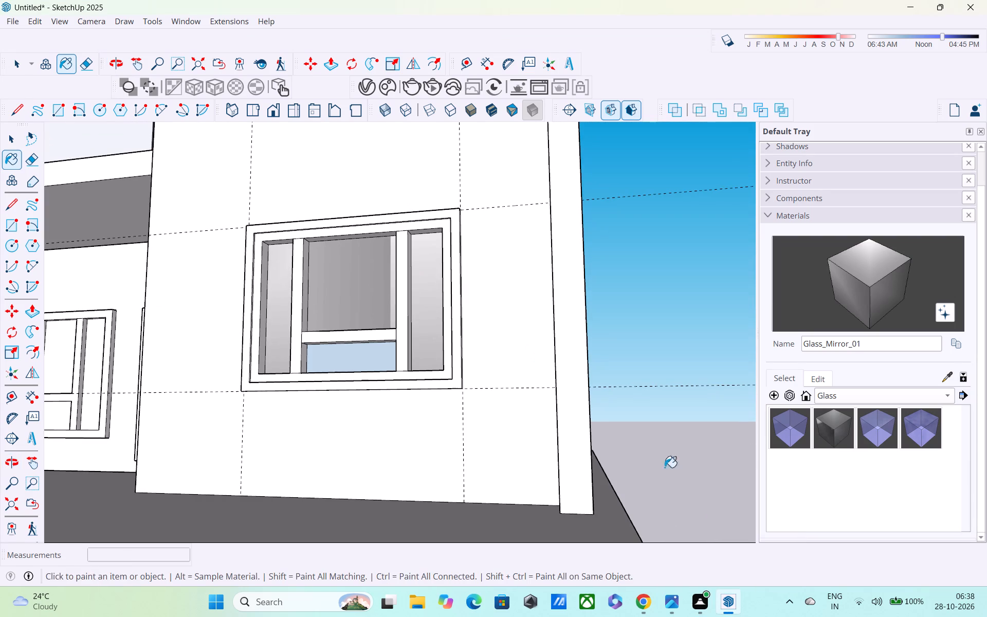
pyautogui.click(377, 359)
# Edit the Glass_Mirror_01 material's colour on the colour wheel, tinting the tower window panes golden tan.
pyautogui.moveTo(479, 393); pyautogui.dragTo(485, 430, button='middle')
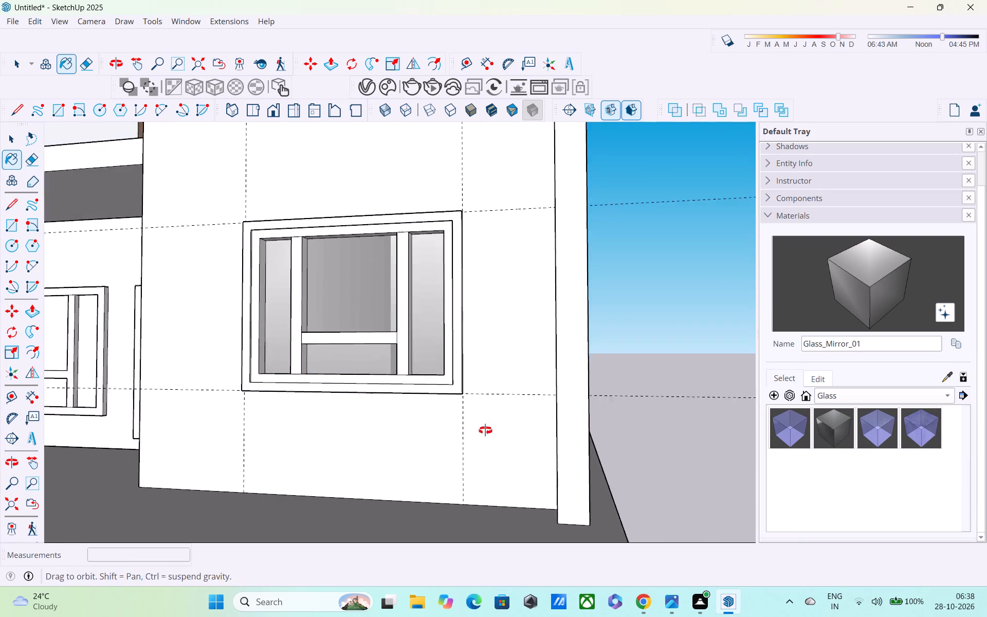
pyautogui.moveTo(485, 430); pyautogui.dragTo(491, 480, button='middle')
pyautogui.click(808, 383)
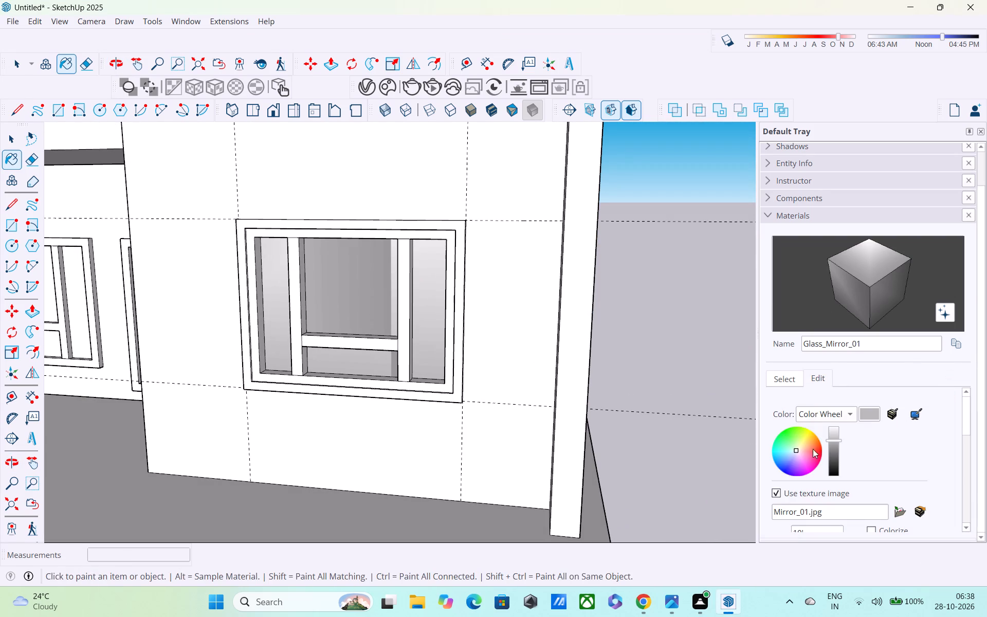
pyautogui.moveTo(795, 452); pyautogui.dragTo(797, 447)
pyautogui.moveTo(559, 440); pyautogui.dragTo(575, 406, button='middle')
pyautogui.scroll(-3, 572, 404)
pyautogui.moveTo(559, 402); pyautogui.dragTo(477, 381, button='middle')
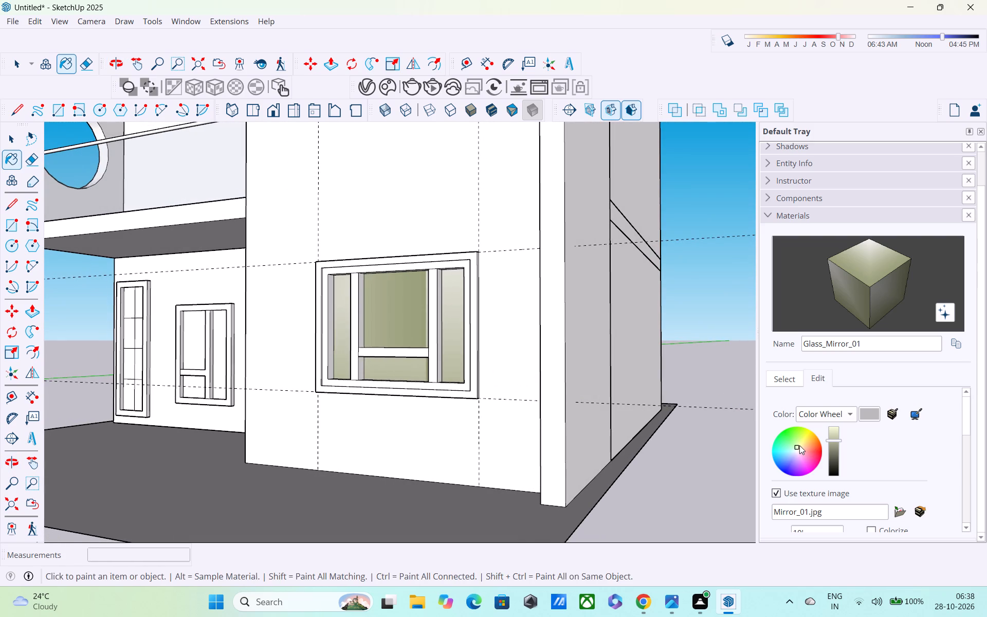
pyautogui.click(799, 445)
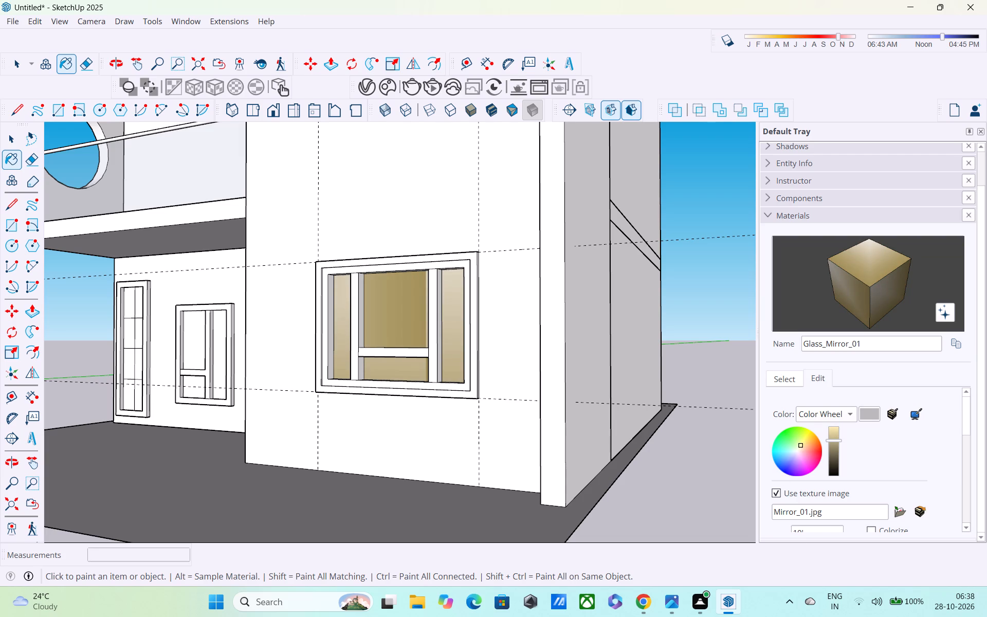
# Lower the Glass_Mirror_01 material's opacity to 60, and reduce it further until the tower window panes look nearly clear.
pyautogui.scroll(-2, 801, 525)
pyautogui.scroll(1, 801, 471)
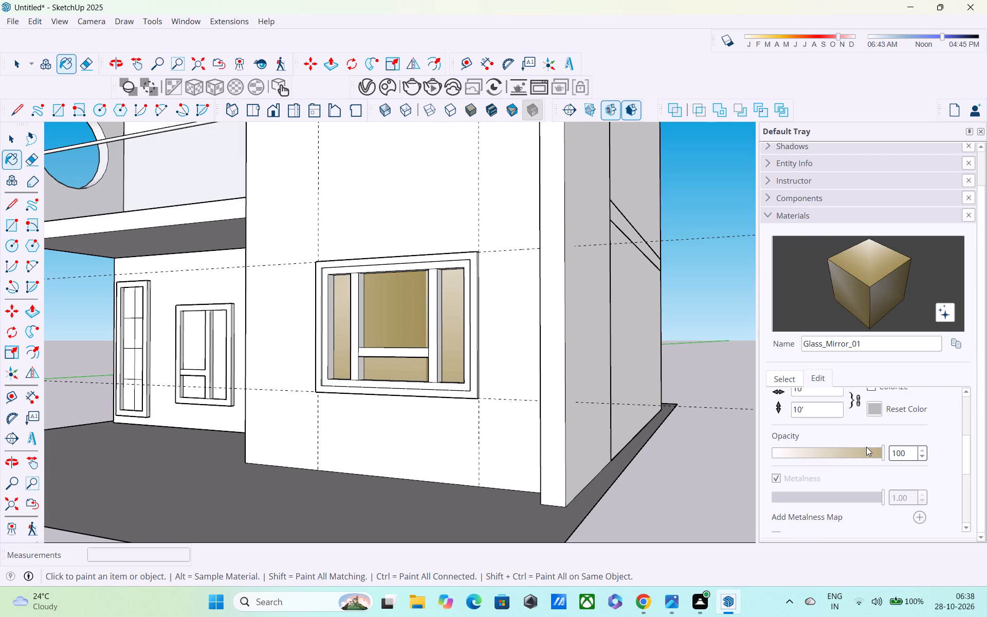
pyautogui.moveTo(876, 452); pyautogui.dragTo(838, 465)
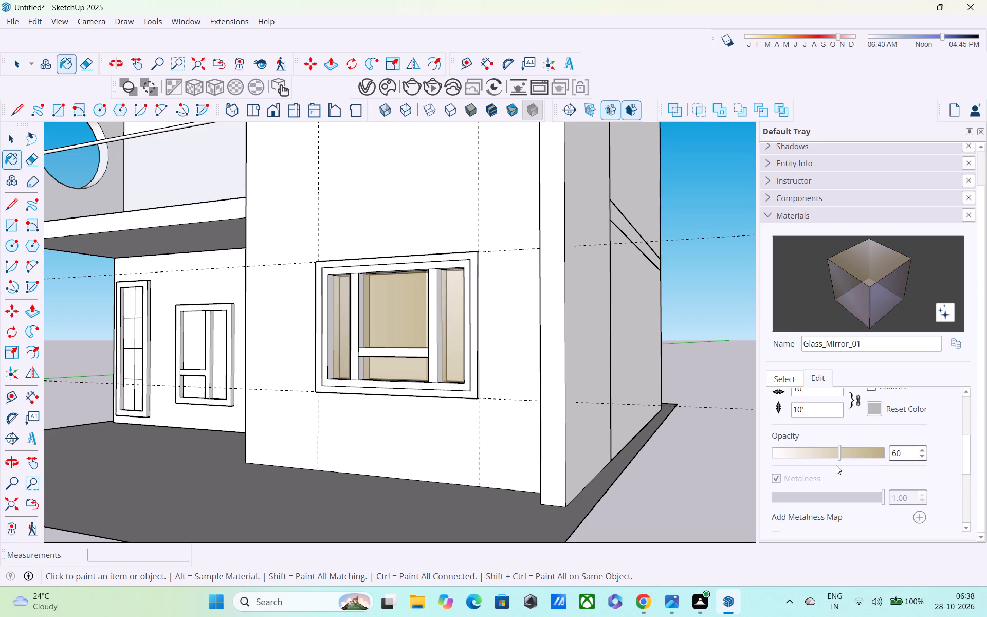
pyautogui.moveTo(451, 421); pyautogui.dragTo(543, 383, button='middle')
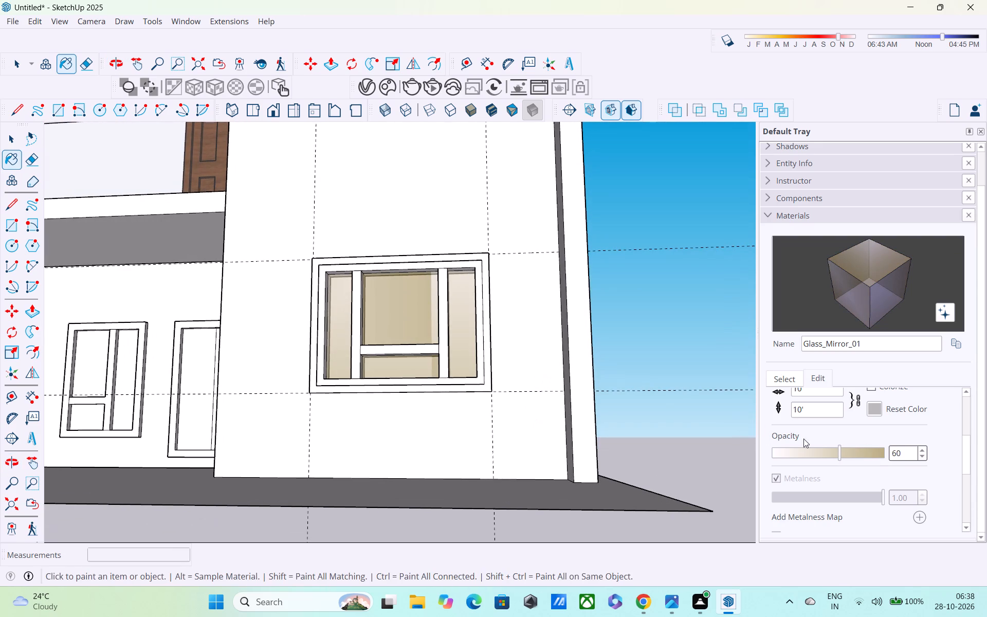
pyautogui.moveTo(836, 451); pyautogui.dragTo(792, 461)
# Raise the Glass_Mirror_01 colour's brightness to the maximum, giving the glass a pale yellow tint.
pyautogui.scroll(1, 803, 424)
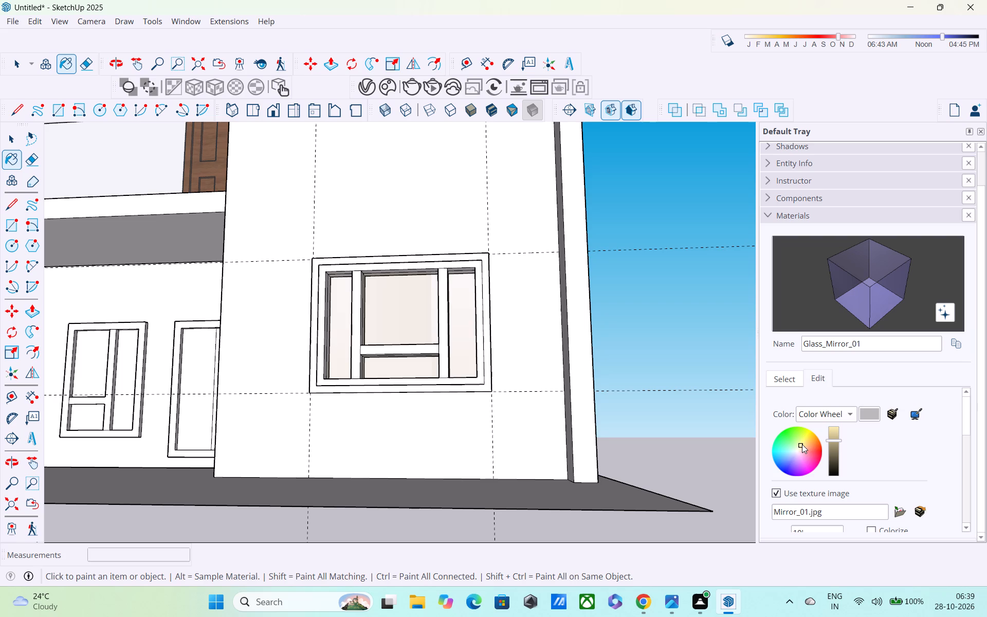
pyautogui.moveTo(830, 440); pyautogui.dragTo(830, 426)
pyautogui.moveTo(830, 426); pyautogui.dragTo(830, 425)
# Try fully transparent and fully opaque settings for Glass_Mirror_01, settling the material's opacity at 40.
pyautogui.moveTo(465, 395); pyautogui.dragTo(422, 414, button='middle')
pyautogui.scroll(-1, 555, 445)
pyautogui.scroll(-4, 753, 445)
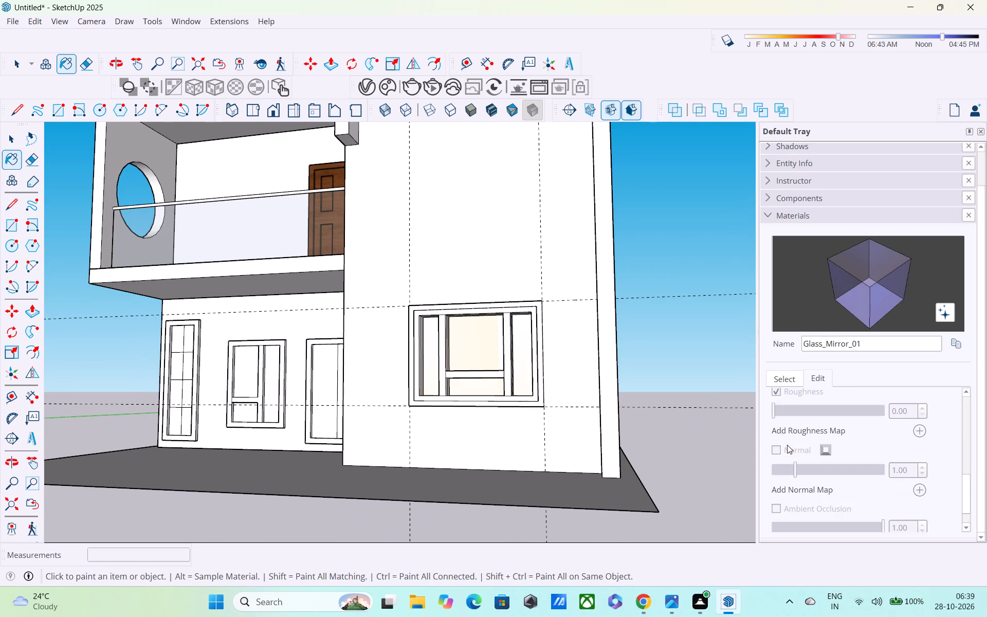
pyautogui.scroll(1, 790, 445)
pyautogui.moveTo(794, 447); pyautogui.dragTo(788, 450)
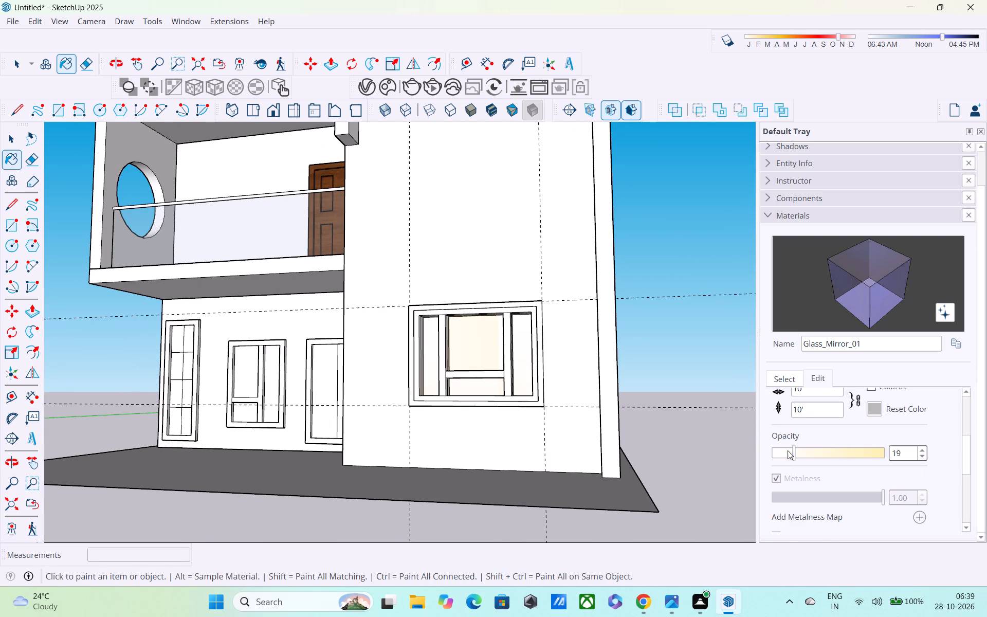
pyautogui.moveTo(788, 450); pyautogui.dragTo(738, 463)
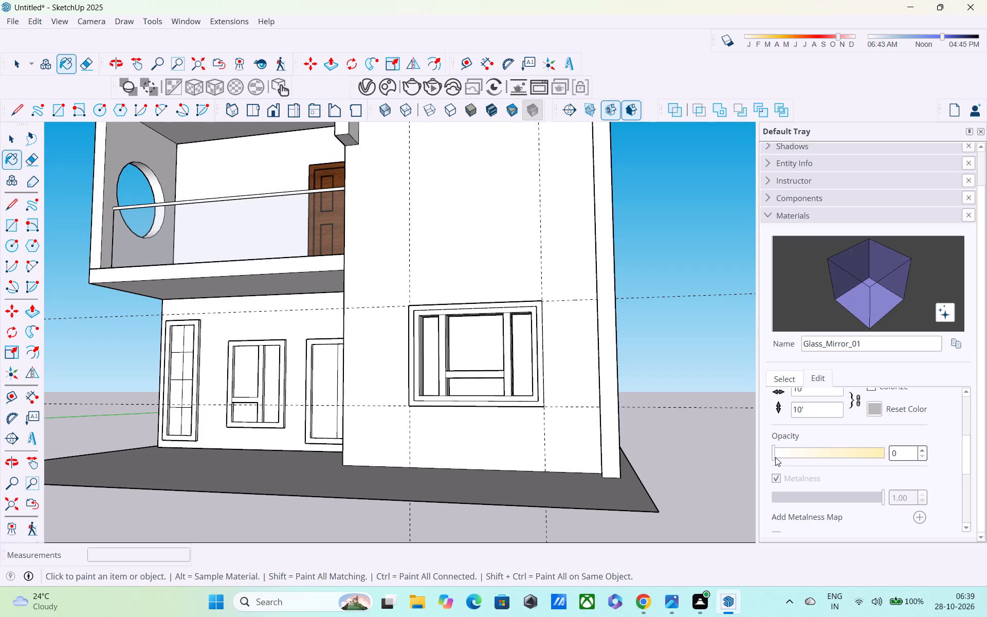
pyautogui.moveTo(774, 456); pyautogui.dragTo(899, 441)
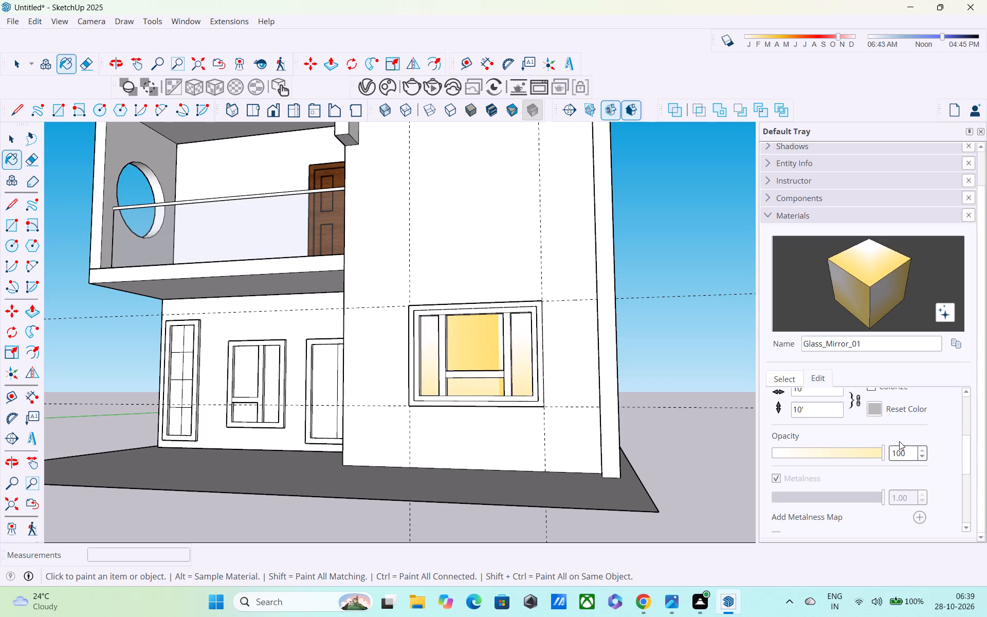
pyautogui.moveTo(899, 441); pyautogui.dragTo(817, 461)
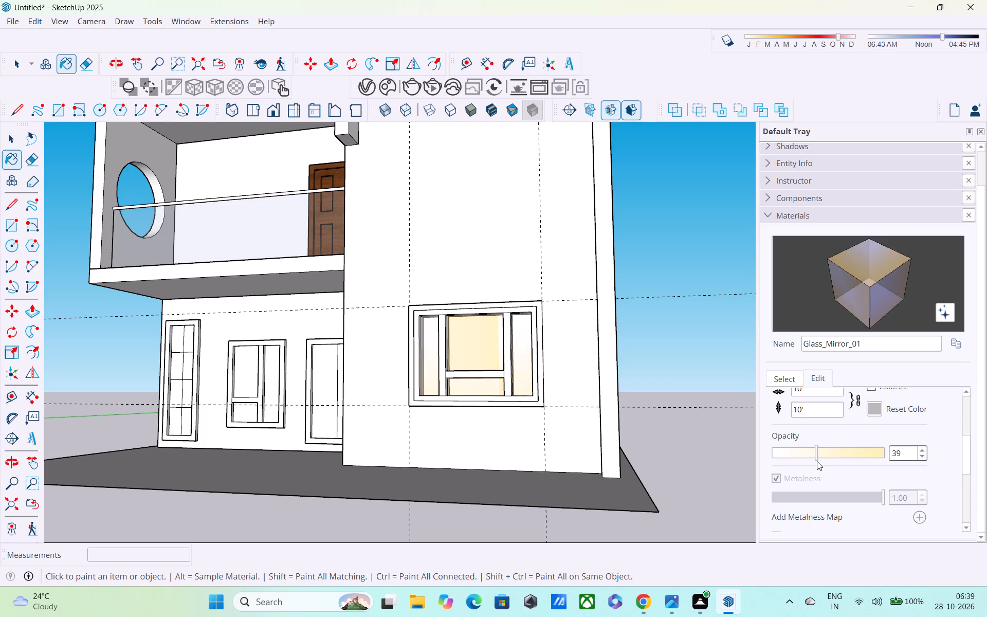
pyautogui.moveTo(817, 461); pyautogui.dragTo(819, 462)
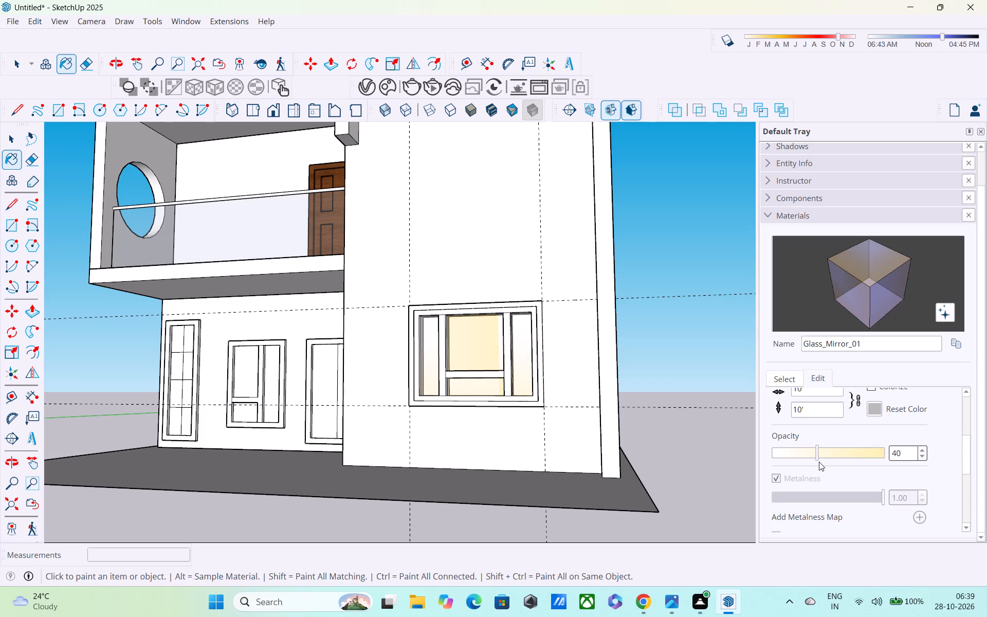
# Examine the tinted tower window panes and frame from several angles, including from below.
pyautogui.moveTo(618, 370); pyautogui.dragTo(466, 430, button='middle')
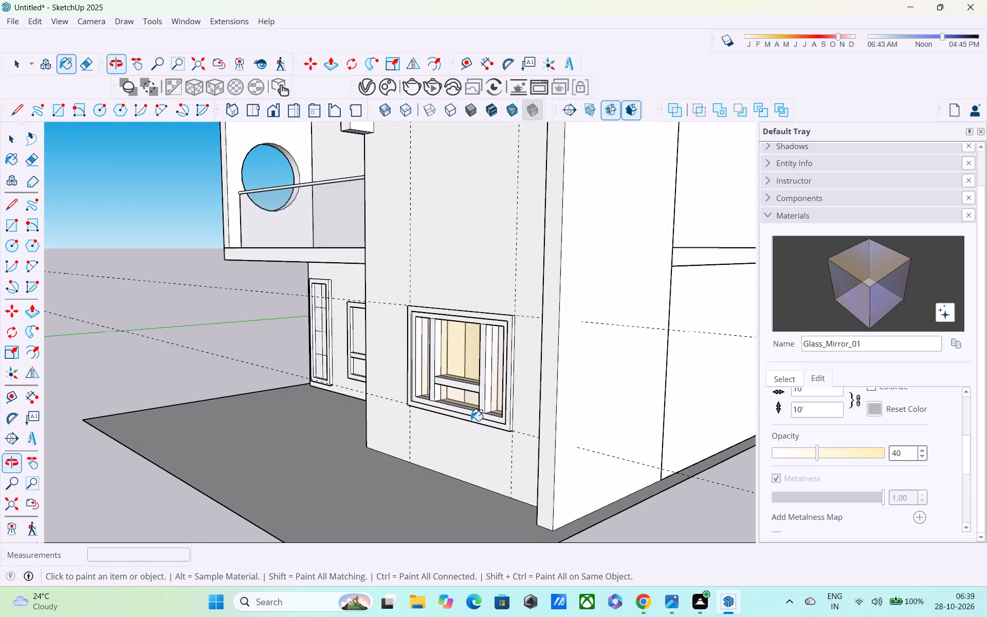
pyautogui.scroll(5, 471, 421)
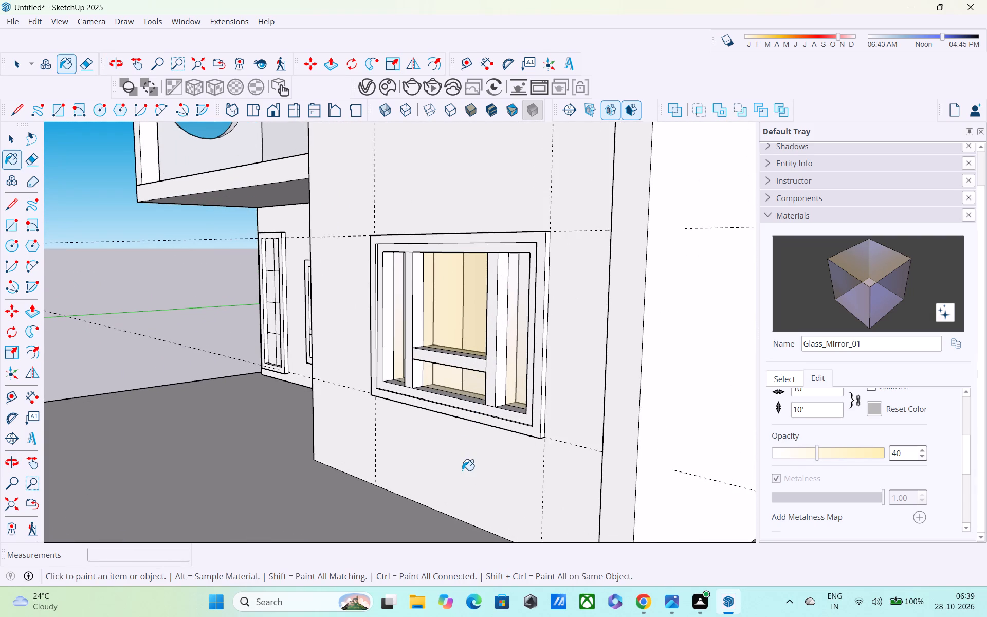
pyautogui.moveTo(466, 471); pyautogui.dragTo(583, 431, button='middle')
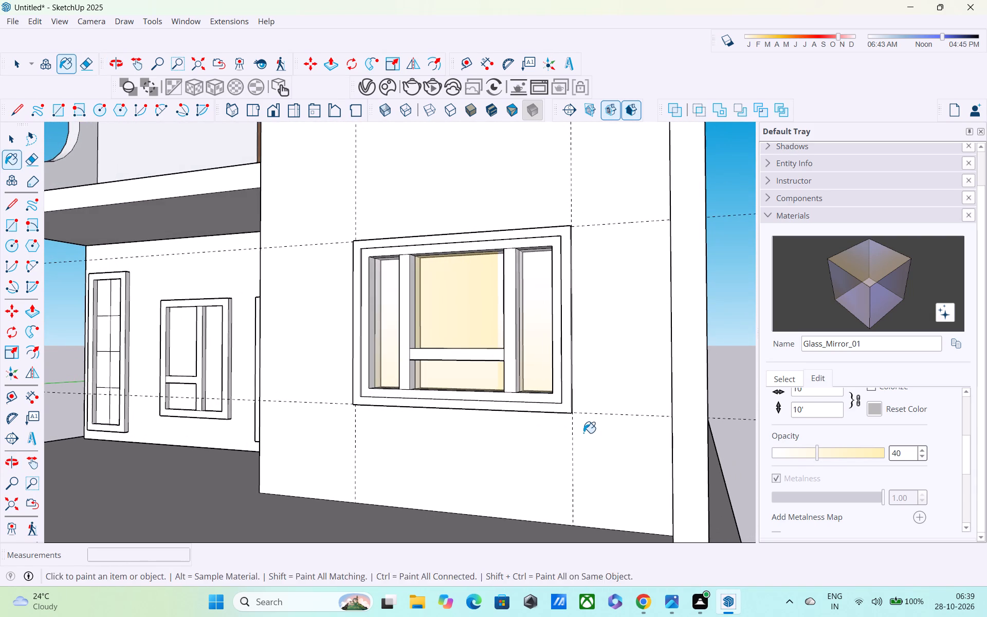
pyautogui.moveTo(584, 433); pyautogui.dragTo(450, 455, button='middle')
pyautogui.scroll(-2, 447, 449)
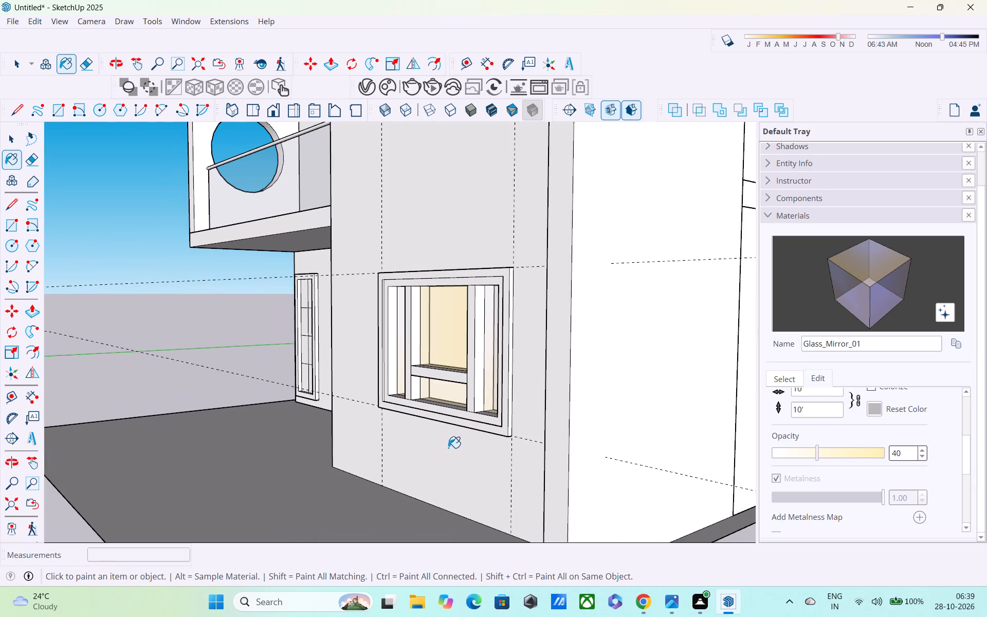
pyautogui.keyDown('shift'); pyautogui.moveTo(499, 451); pyautogui.dragTo(533, 491, button='middle'); pyautogui.keyUp('shift')
pyautogui.scroll(4, 509, 458)
pyautogui.moveTo(495, 425); pyautogui.dragTo(481, 362, button='middle')
# Draw a small rectangle about 1 1/2" by 1 9/16" near the top of the inner jamb of the tower window's balcony-side narrow opening.
pyautogui.press('space')
pyautogui.scroll(5, 392, 310)
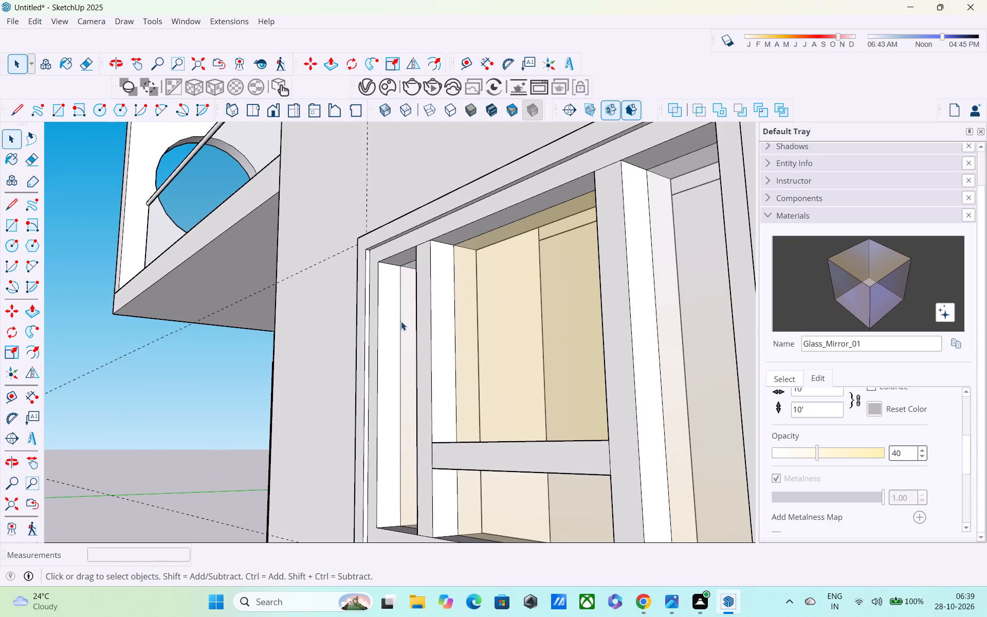
pyautogui.press('r')
pyautogui.scroll(3, 403, 275)
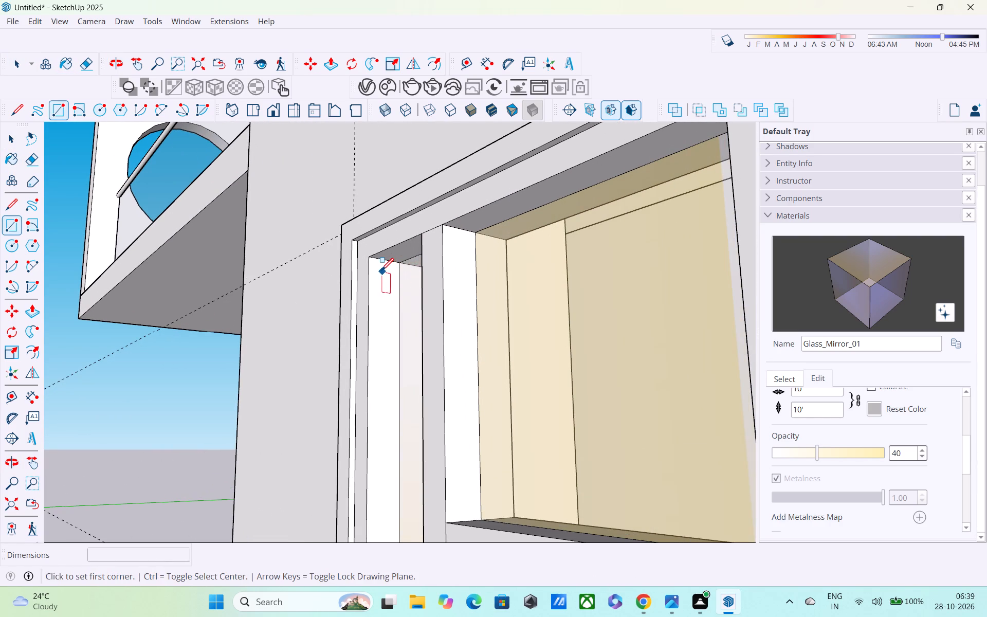
pyautogui.click(379, 267)
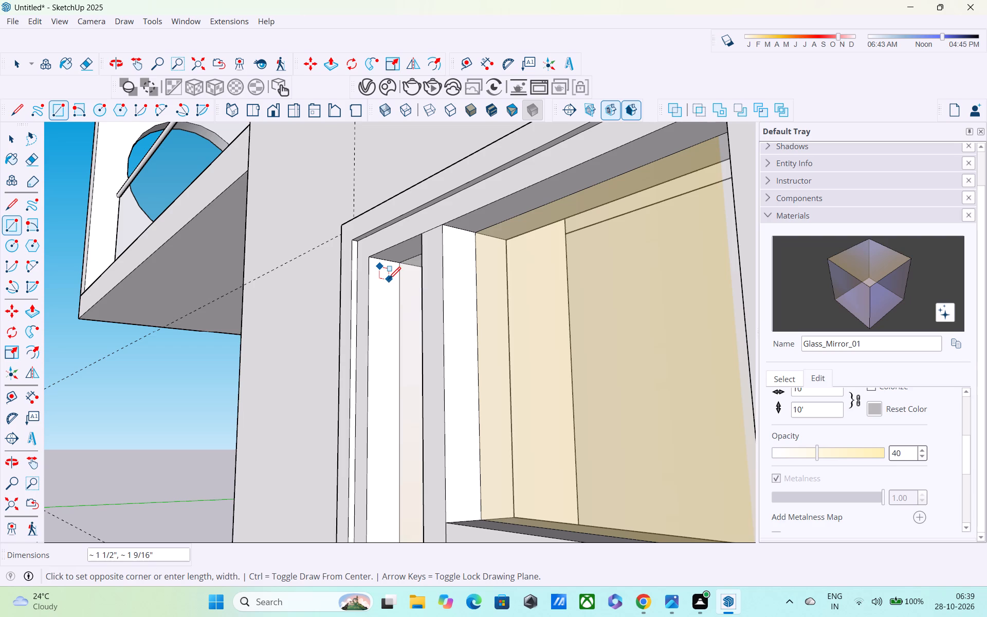
pyautogui.click(389, 280)
# Push/Pull the small rectangle out from the window jamb by about 3 3/4" to form a block.
pyautogui.press('m')
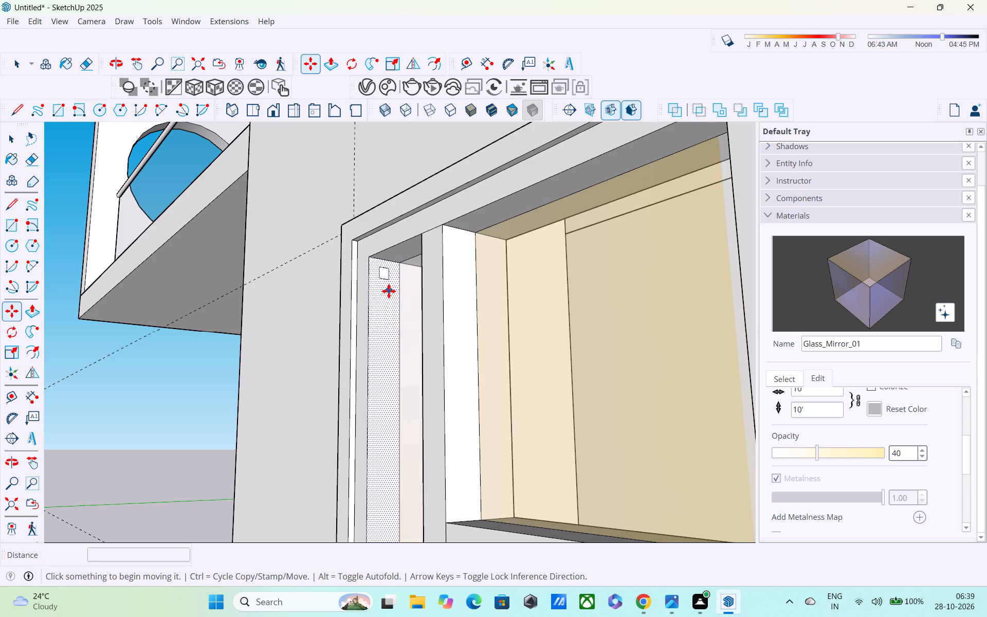
pyautogui.press('space')
pyautogui.write('P')
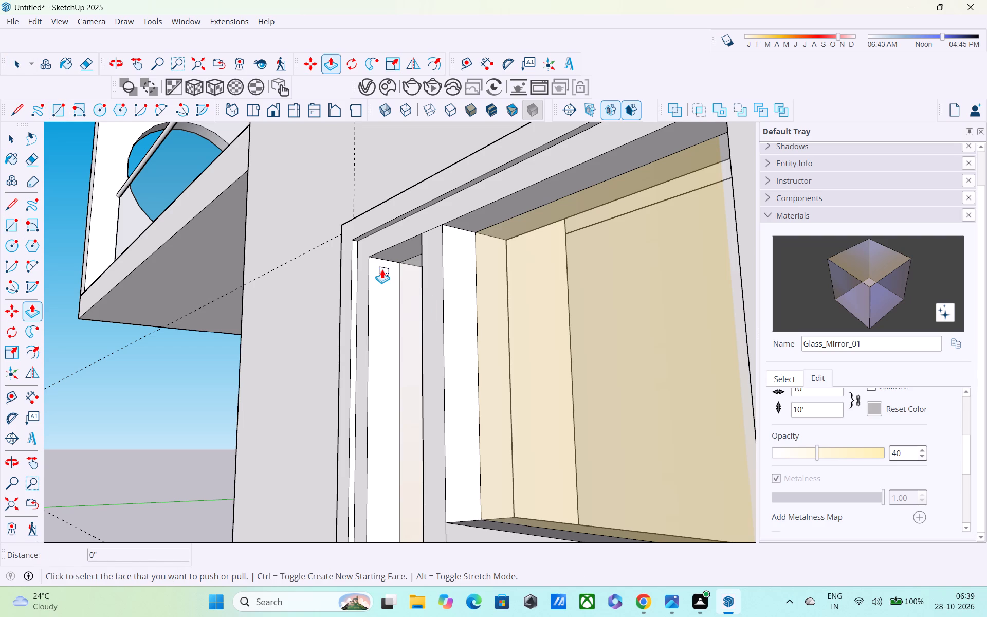
pyautogui.click(382, 268)
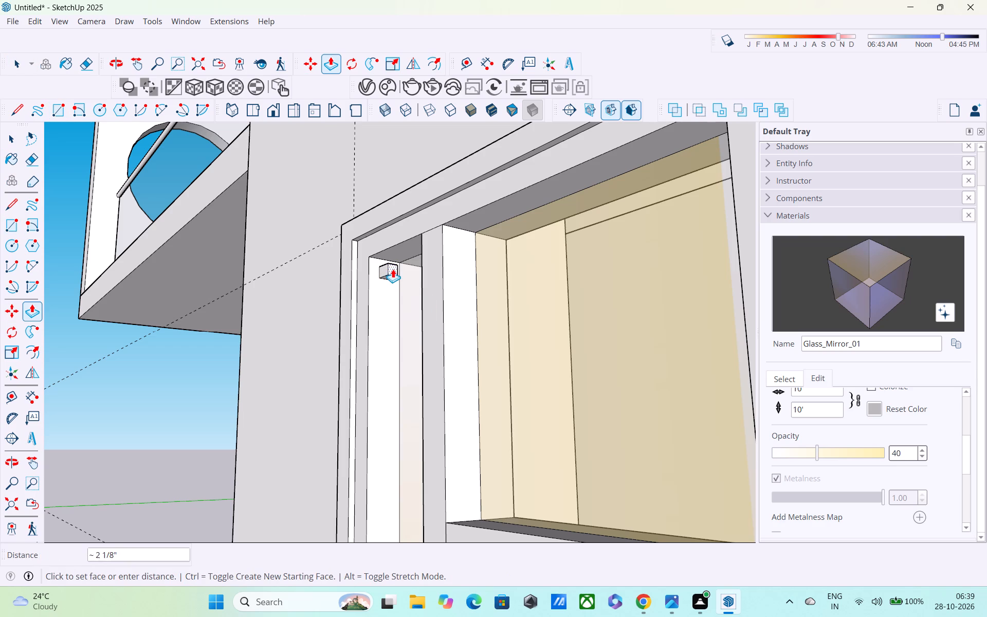
pyautogui.click(400, 269)
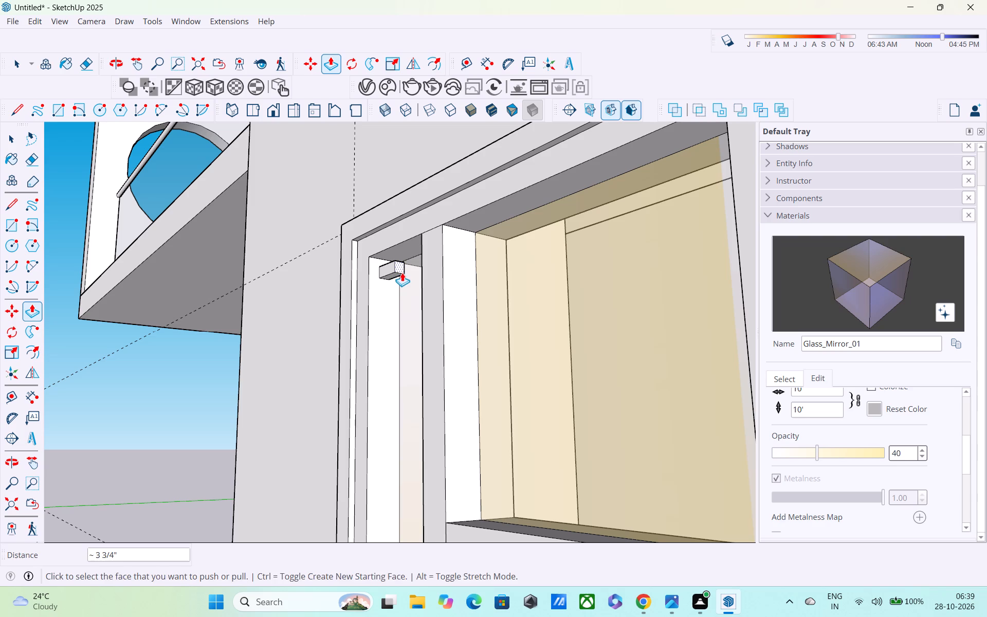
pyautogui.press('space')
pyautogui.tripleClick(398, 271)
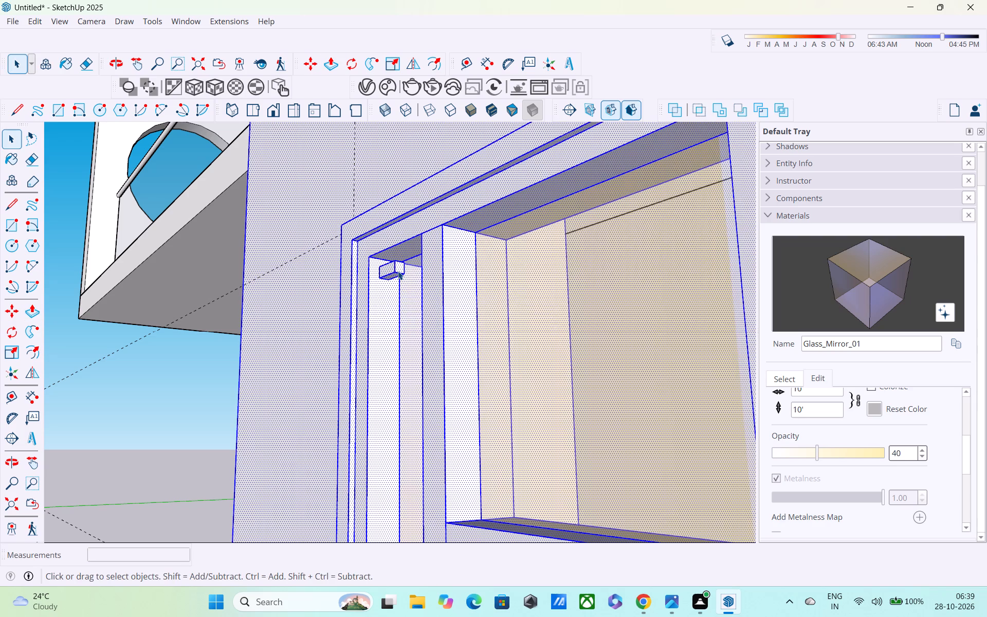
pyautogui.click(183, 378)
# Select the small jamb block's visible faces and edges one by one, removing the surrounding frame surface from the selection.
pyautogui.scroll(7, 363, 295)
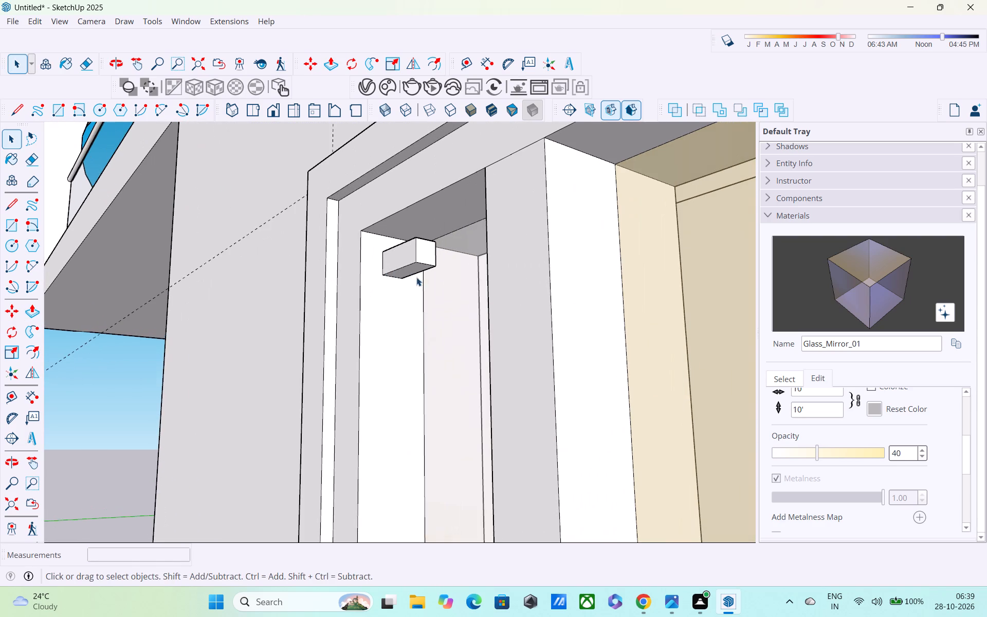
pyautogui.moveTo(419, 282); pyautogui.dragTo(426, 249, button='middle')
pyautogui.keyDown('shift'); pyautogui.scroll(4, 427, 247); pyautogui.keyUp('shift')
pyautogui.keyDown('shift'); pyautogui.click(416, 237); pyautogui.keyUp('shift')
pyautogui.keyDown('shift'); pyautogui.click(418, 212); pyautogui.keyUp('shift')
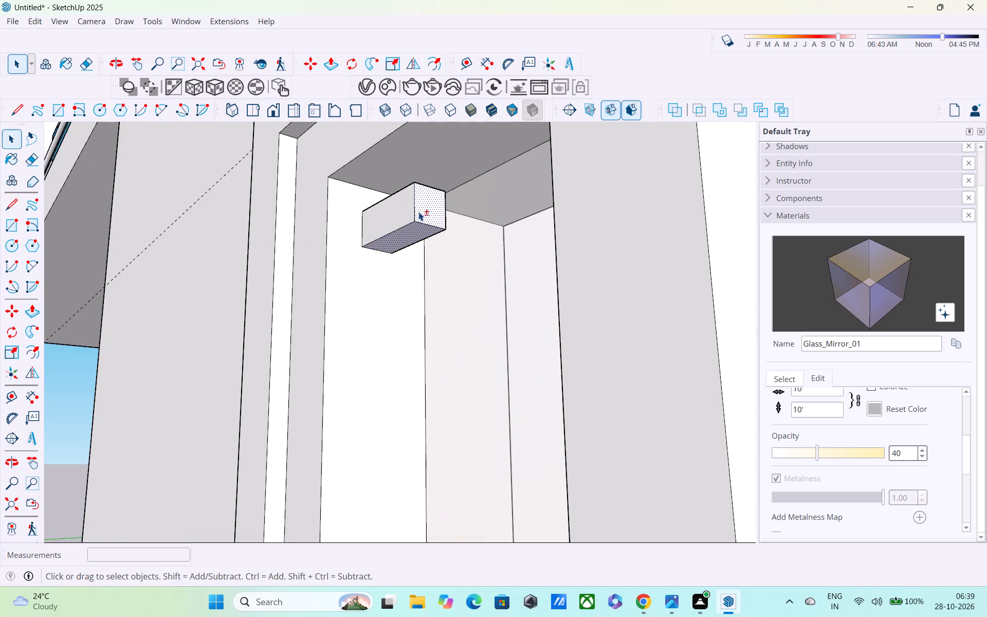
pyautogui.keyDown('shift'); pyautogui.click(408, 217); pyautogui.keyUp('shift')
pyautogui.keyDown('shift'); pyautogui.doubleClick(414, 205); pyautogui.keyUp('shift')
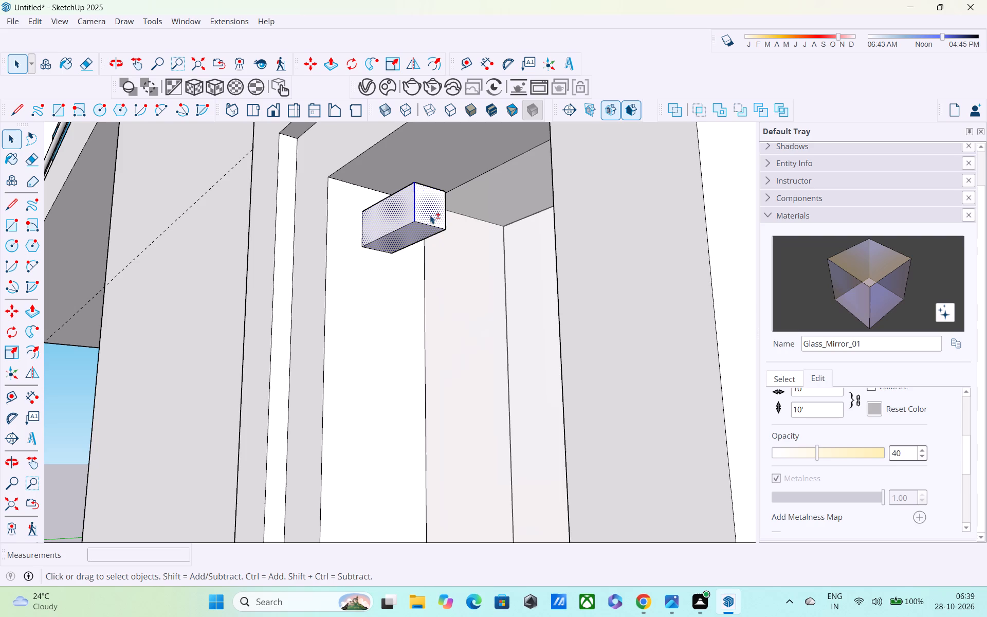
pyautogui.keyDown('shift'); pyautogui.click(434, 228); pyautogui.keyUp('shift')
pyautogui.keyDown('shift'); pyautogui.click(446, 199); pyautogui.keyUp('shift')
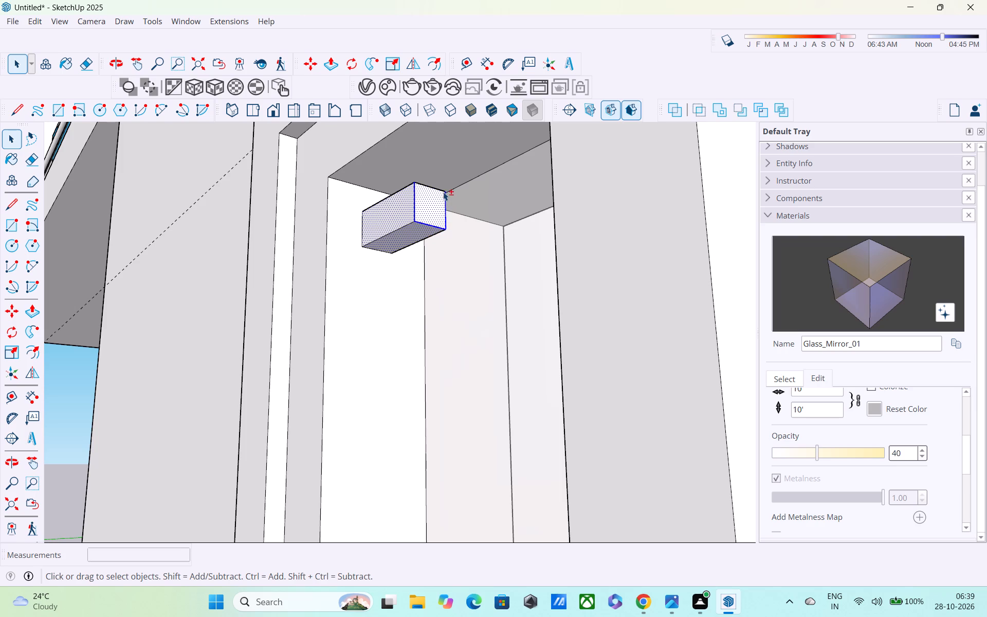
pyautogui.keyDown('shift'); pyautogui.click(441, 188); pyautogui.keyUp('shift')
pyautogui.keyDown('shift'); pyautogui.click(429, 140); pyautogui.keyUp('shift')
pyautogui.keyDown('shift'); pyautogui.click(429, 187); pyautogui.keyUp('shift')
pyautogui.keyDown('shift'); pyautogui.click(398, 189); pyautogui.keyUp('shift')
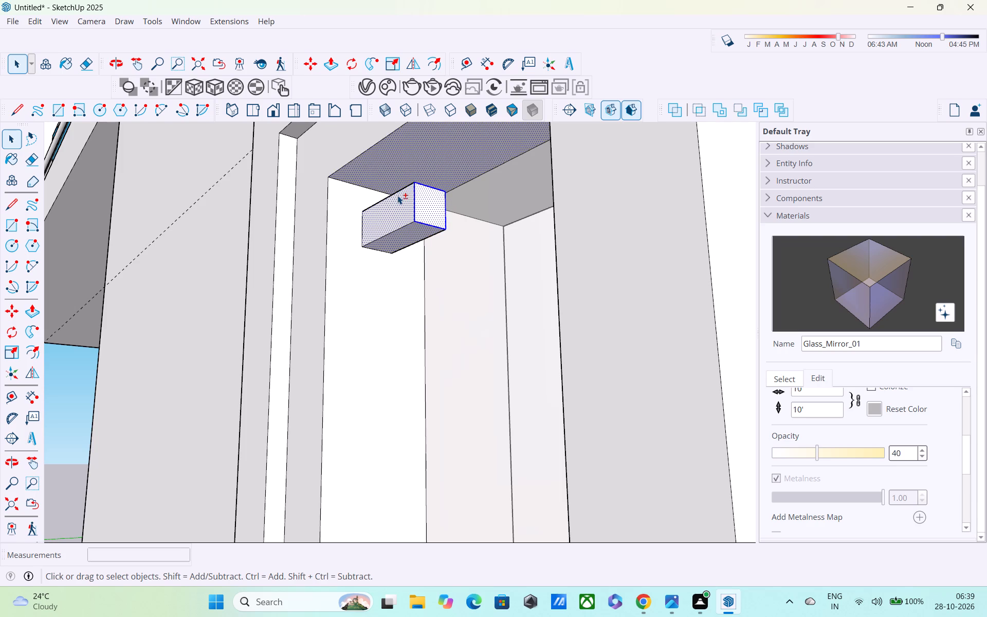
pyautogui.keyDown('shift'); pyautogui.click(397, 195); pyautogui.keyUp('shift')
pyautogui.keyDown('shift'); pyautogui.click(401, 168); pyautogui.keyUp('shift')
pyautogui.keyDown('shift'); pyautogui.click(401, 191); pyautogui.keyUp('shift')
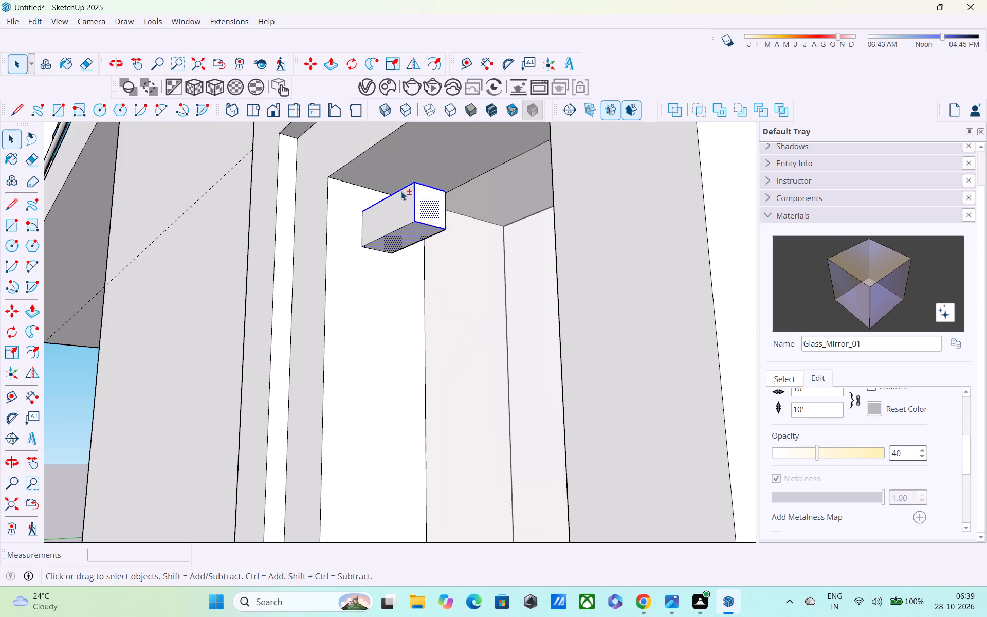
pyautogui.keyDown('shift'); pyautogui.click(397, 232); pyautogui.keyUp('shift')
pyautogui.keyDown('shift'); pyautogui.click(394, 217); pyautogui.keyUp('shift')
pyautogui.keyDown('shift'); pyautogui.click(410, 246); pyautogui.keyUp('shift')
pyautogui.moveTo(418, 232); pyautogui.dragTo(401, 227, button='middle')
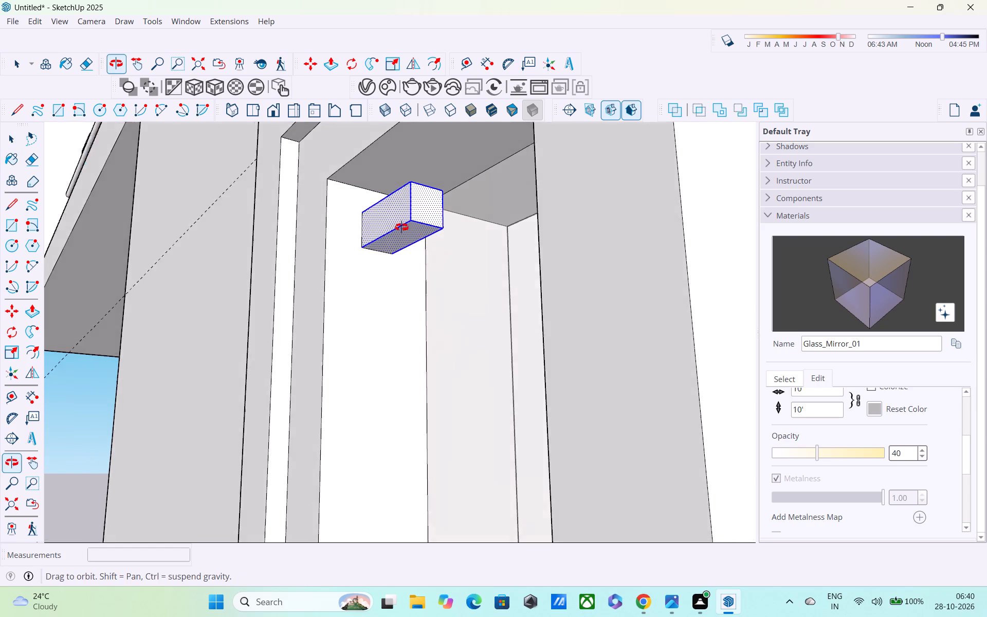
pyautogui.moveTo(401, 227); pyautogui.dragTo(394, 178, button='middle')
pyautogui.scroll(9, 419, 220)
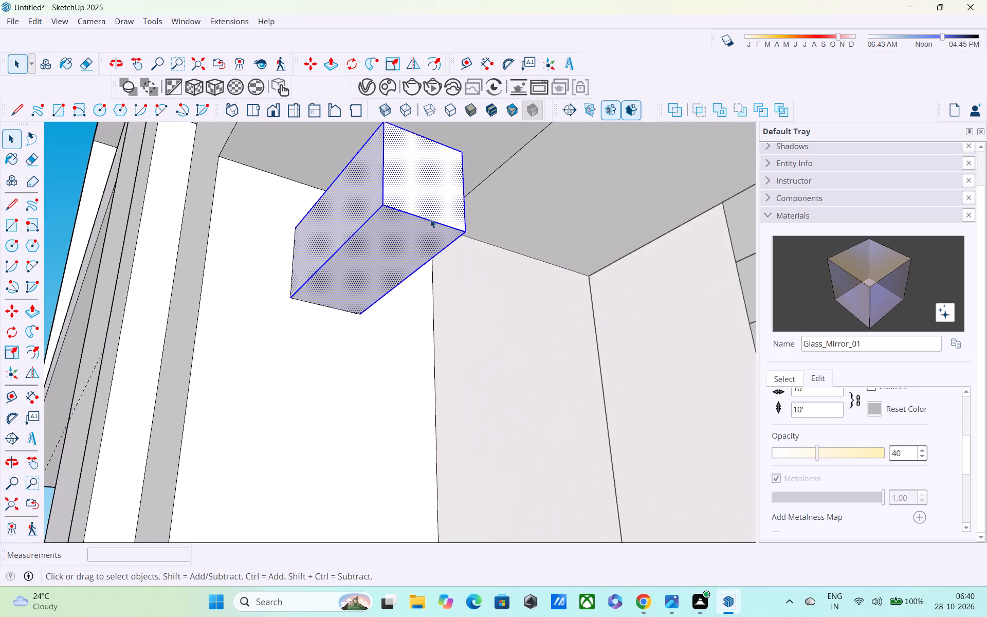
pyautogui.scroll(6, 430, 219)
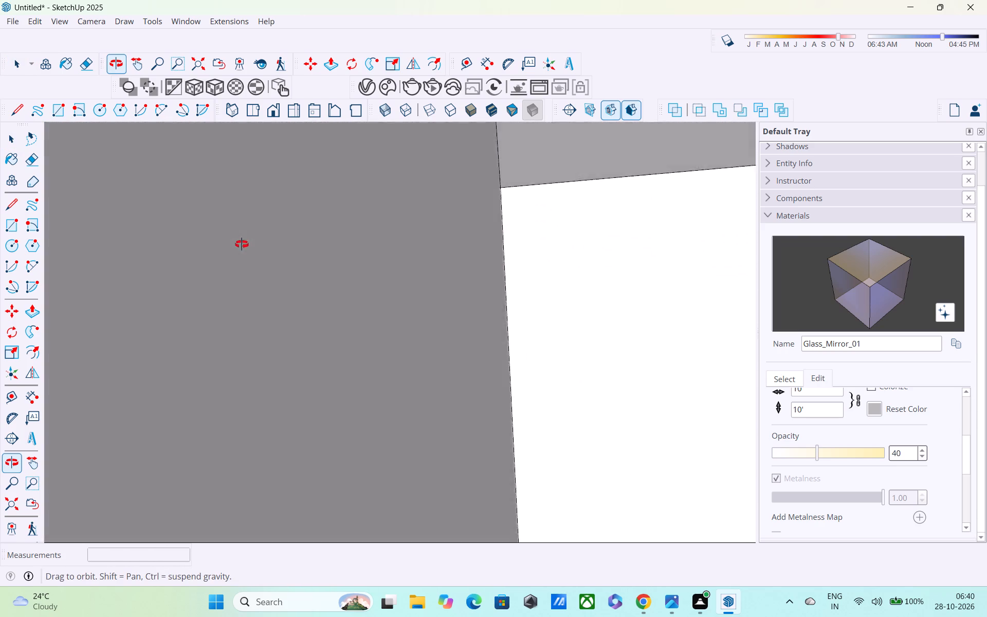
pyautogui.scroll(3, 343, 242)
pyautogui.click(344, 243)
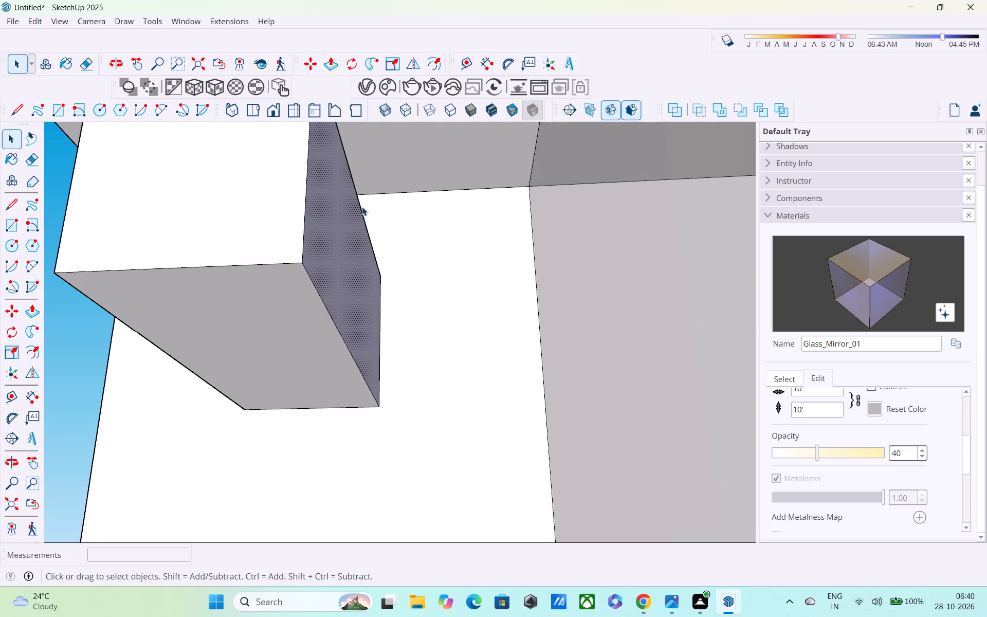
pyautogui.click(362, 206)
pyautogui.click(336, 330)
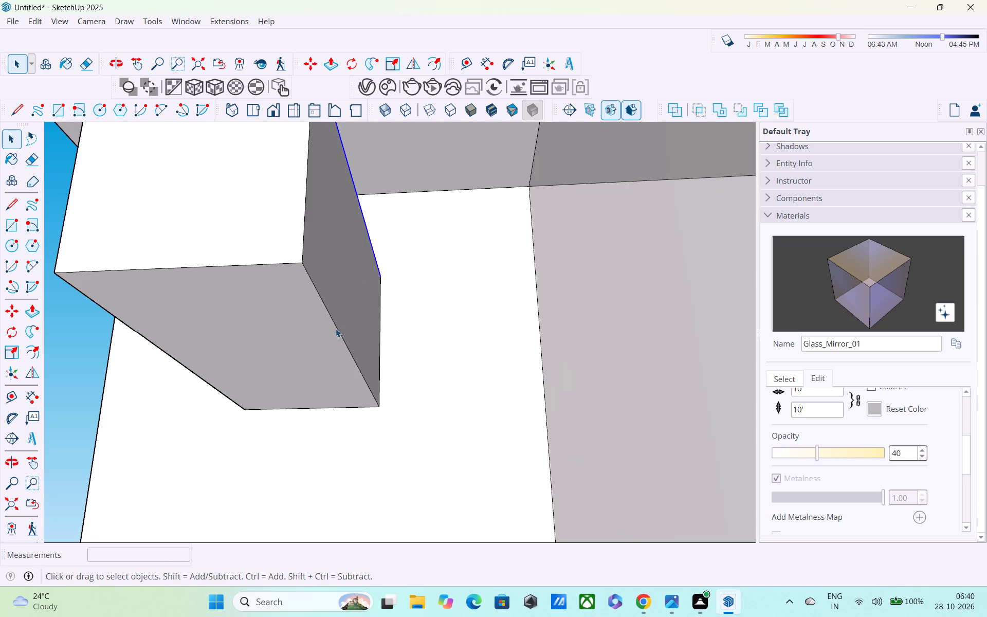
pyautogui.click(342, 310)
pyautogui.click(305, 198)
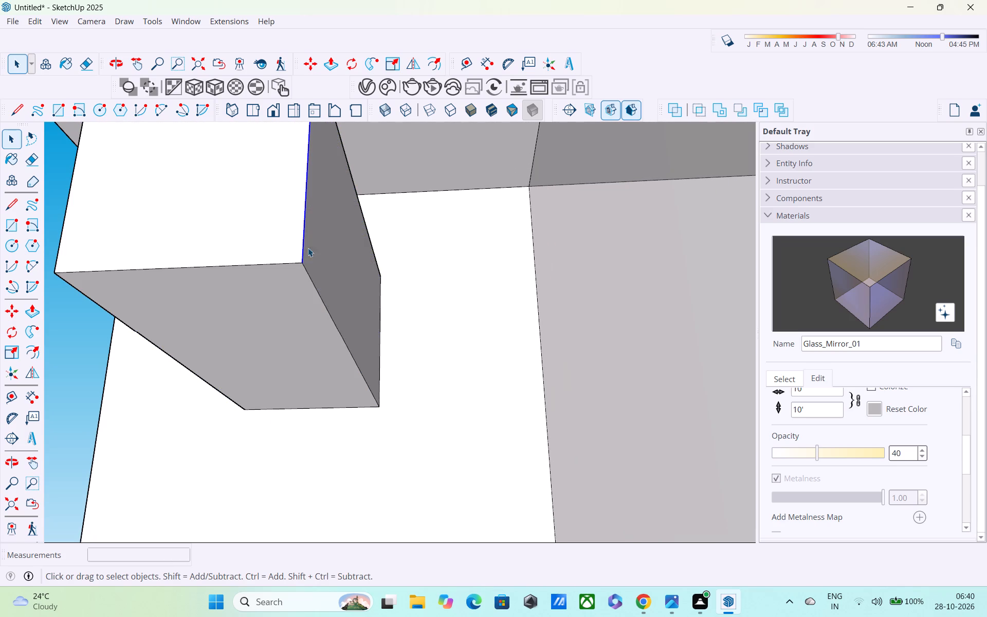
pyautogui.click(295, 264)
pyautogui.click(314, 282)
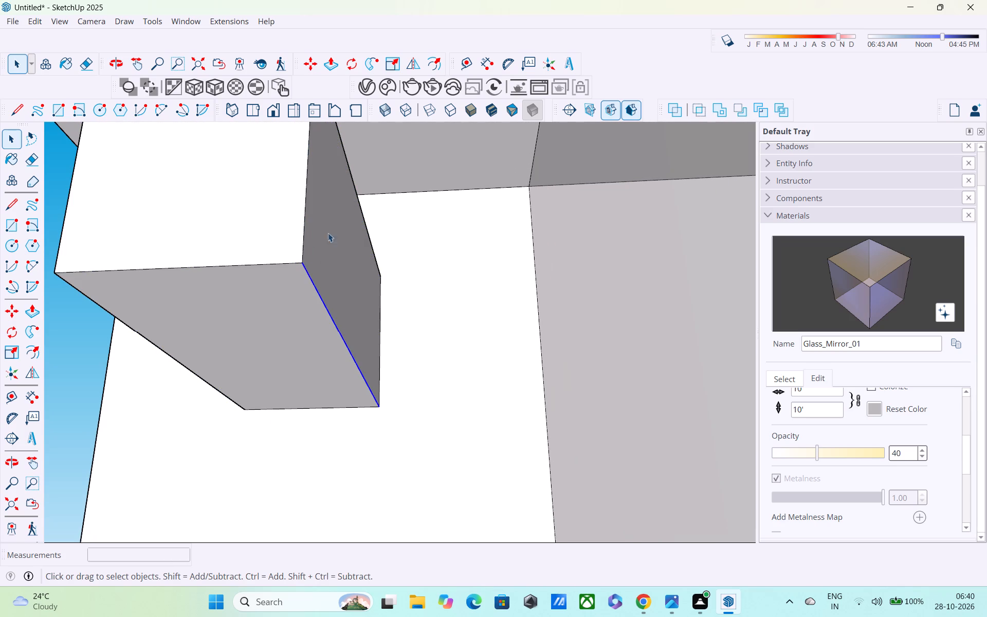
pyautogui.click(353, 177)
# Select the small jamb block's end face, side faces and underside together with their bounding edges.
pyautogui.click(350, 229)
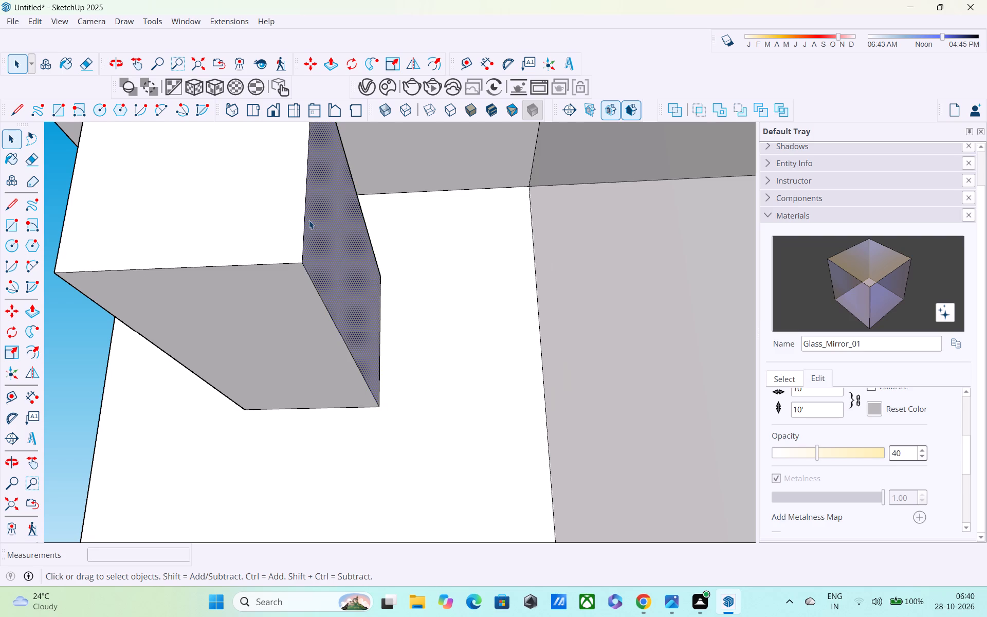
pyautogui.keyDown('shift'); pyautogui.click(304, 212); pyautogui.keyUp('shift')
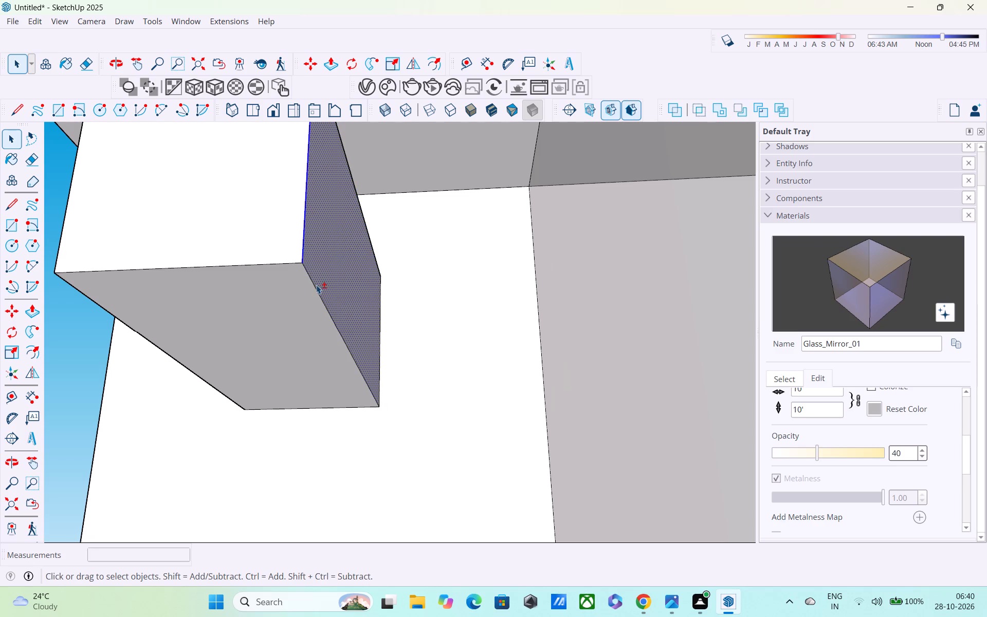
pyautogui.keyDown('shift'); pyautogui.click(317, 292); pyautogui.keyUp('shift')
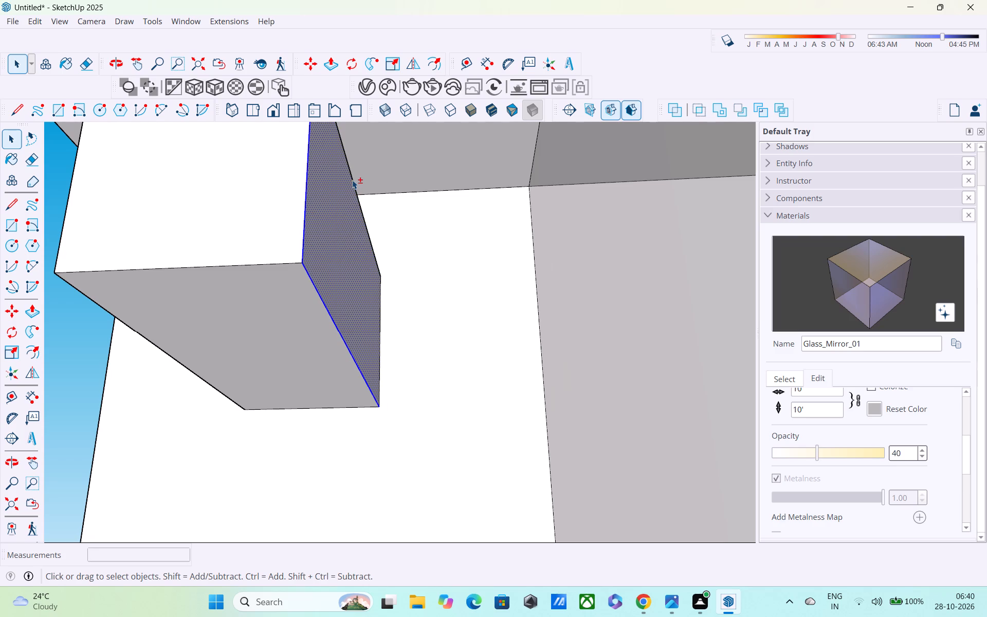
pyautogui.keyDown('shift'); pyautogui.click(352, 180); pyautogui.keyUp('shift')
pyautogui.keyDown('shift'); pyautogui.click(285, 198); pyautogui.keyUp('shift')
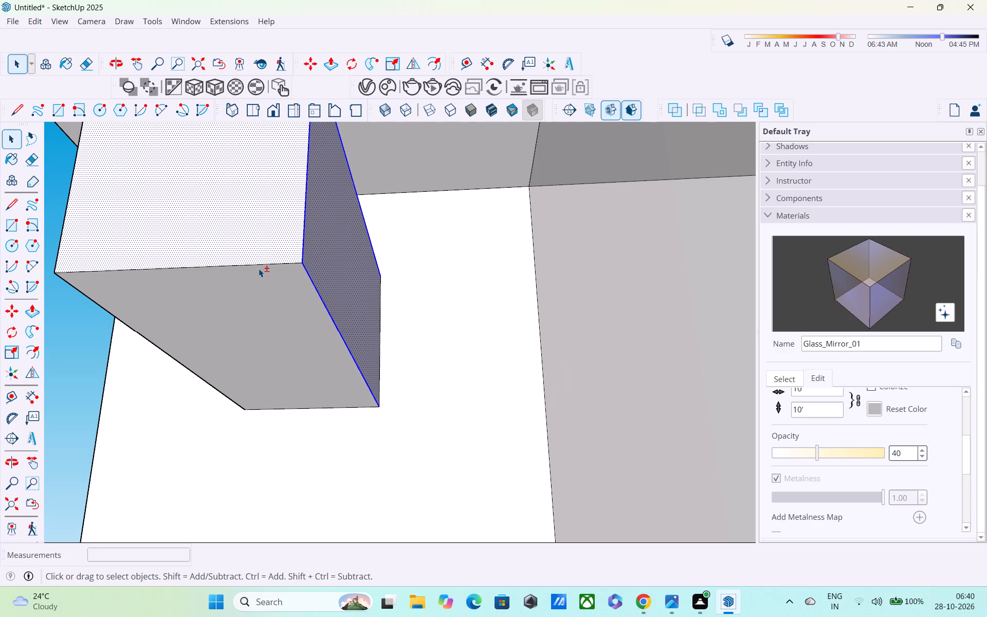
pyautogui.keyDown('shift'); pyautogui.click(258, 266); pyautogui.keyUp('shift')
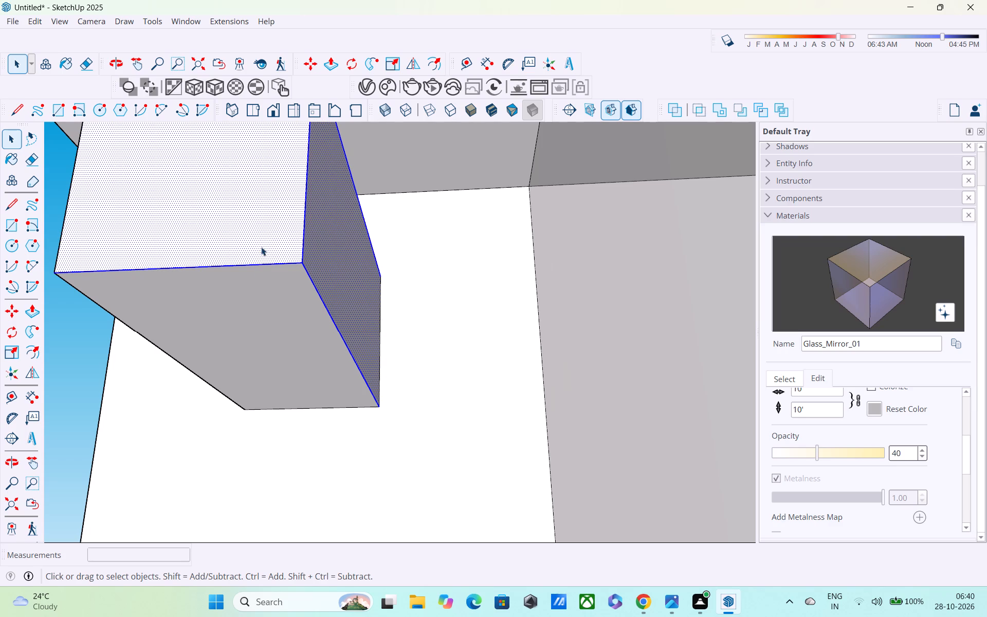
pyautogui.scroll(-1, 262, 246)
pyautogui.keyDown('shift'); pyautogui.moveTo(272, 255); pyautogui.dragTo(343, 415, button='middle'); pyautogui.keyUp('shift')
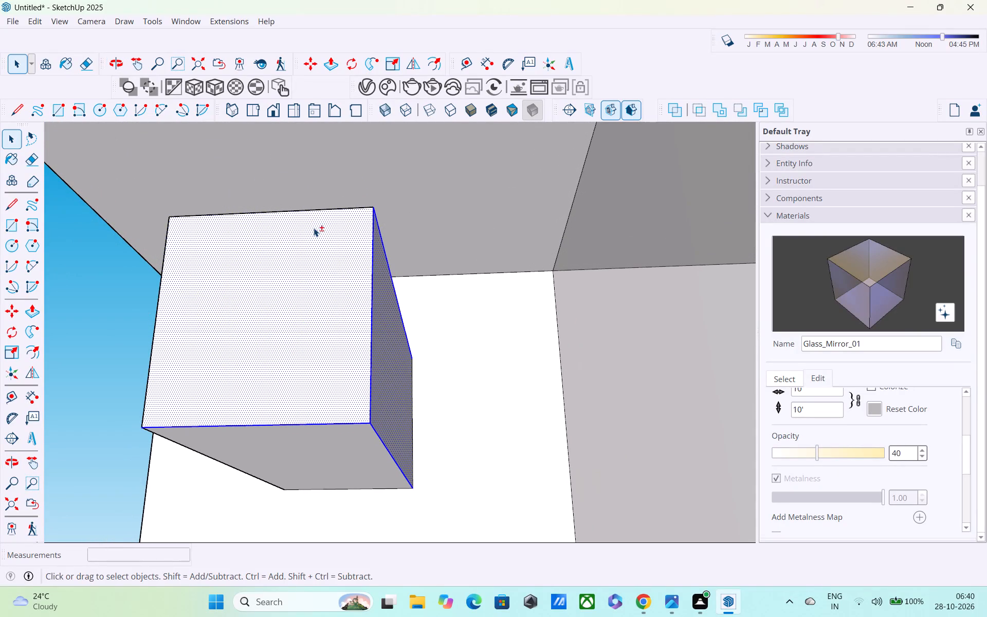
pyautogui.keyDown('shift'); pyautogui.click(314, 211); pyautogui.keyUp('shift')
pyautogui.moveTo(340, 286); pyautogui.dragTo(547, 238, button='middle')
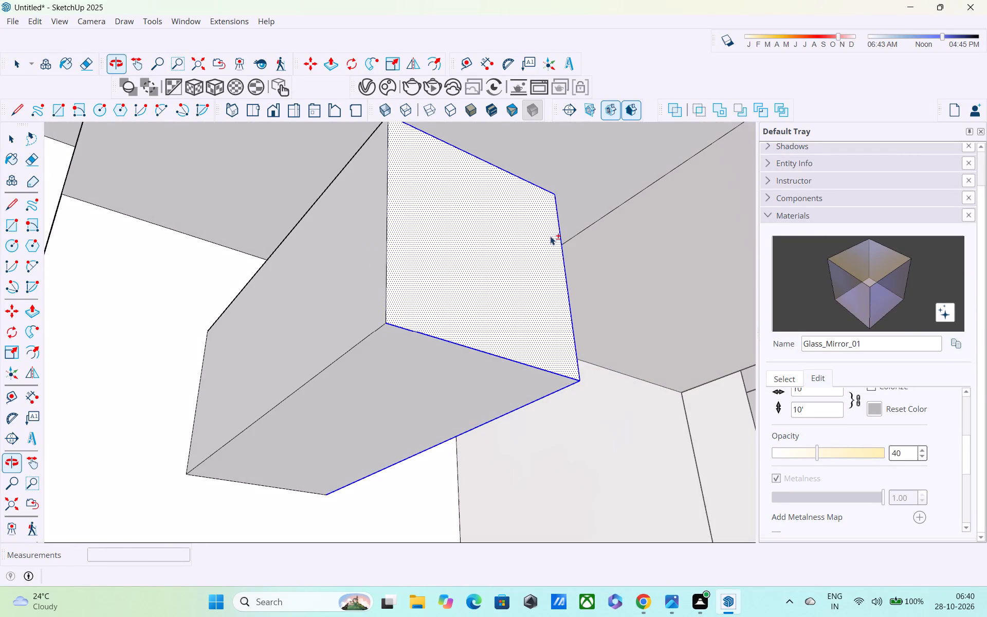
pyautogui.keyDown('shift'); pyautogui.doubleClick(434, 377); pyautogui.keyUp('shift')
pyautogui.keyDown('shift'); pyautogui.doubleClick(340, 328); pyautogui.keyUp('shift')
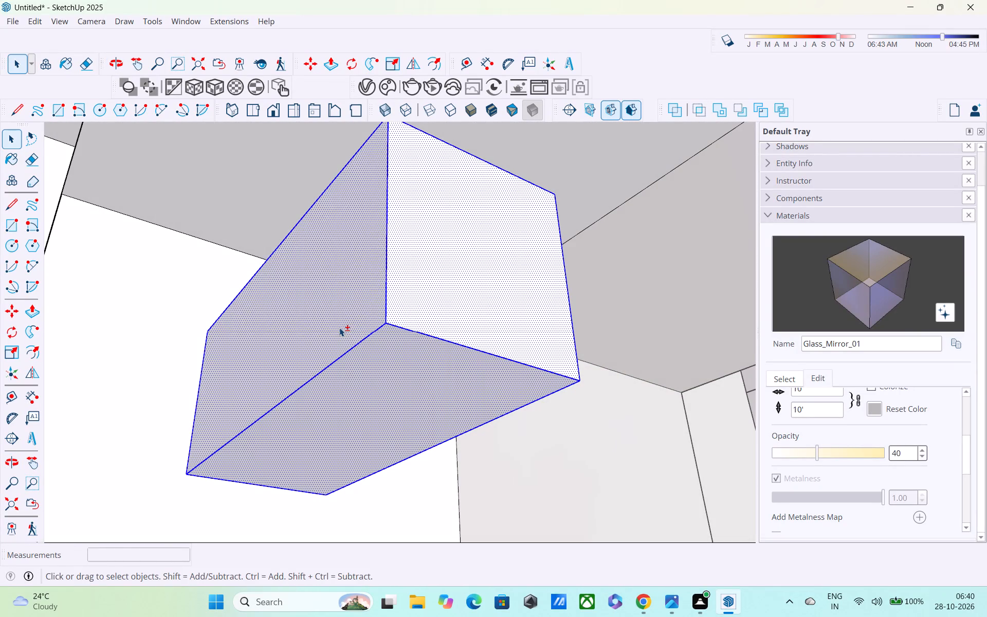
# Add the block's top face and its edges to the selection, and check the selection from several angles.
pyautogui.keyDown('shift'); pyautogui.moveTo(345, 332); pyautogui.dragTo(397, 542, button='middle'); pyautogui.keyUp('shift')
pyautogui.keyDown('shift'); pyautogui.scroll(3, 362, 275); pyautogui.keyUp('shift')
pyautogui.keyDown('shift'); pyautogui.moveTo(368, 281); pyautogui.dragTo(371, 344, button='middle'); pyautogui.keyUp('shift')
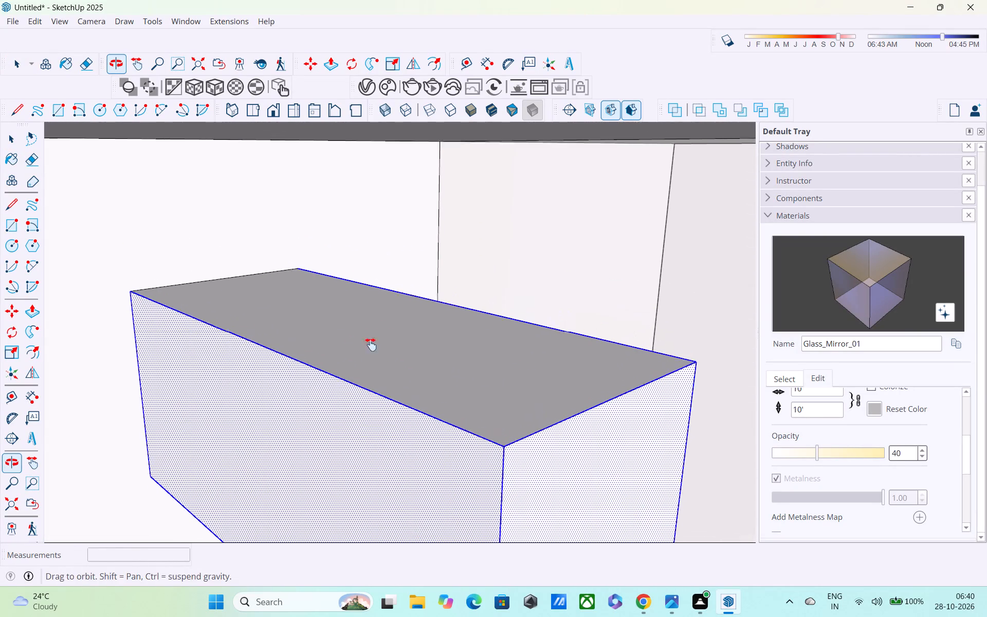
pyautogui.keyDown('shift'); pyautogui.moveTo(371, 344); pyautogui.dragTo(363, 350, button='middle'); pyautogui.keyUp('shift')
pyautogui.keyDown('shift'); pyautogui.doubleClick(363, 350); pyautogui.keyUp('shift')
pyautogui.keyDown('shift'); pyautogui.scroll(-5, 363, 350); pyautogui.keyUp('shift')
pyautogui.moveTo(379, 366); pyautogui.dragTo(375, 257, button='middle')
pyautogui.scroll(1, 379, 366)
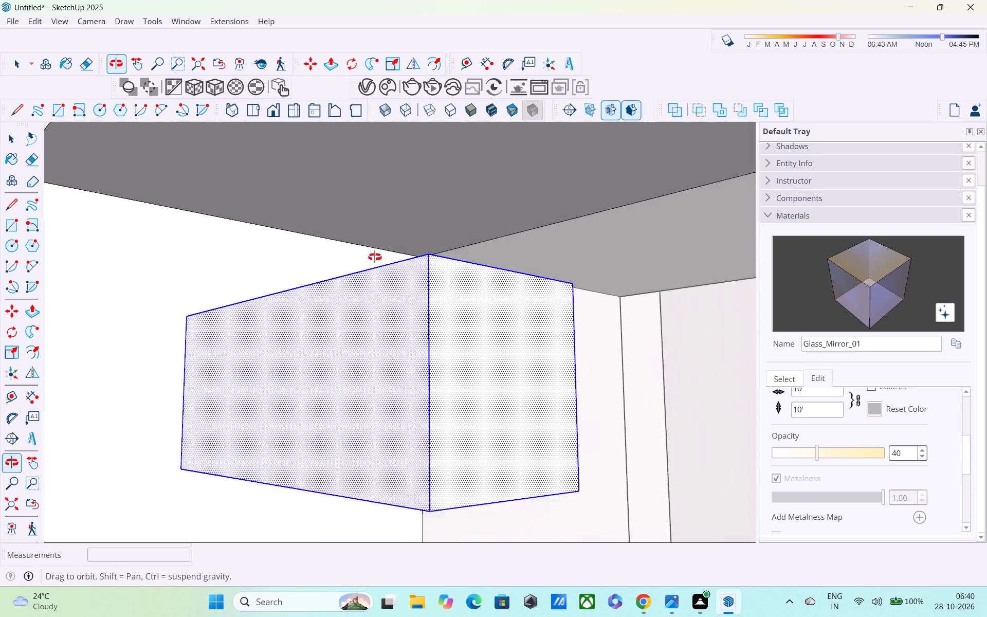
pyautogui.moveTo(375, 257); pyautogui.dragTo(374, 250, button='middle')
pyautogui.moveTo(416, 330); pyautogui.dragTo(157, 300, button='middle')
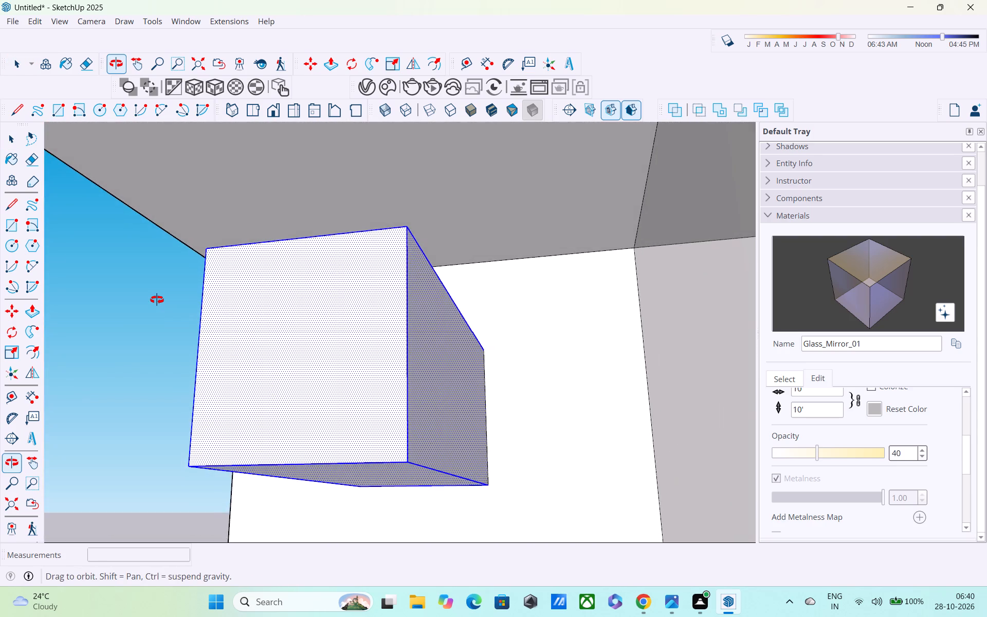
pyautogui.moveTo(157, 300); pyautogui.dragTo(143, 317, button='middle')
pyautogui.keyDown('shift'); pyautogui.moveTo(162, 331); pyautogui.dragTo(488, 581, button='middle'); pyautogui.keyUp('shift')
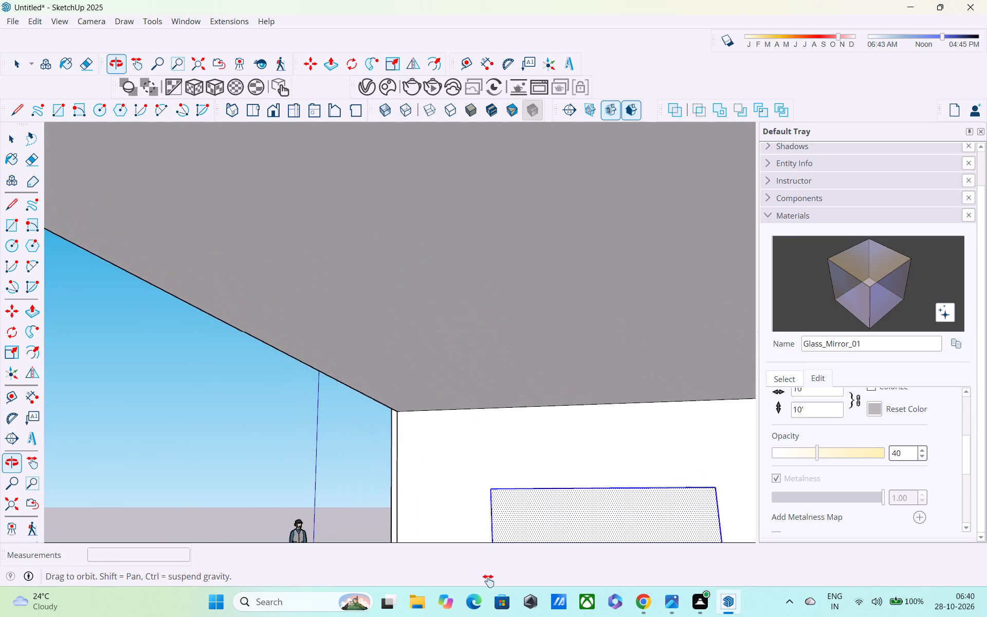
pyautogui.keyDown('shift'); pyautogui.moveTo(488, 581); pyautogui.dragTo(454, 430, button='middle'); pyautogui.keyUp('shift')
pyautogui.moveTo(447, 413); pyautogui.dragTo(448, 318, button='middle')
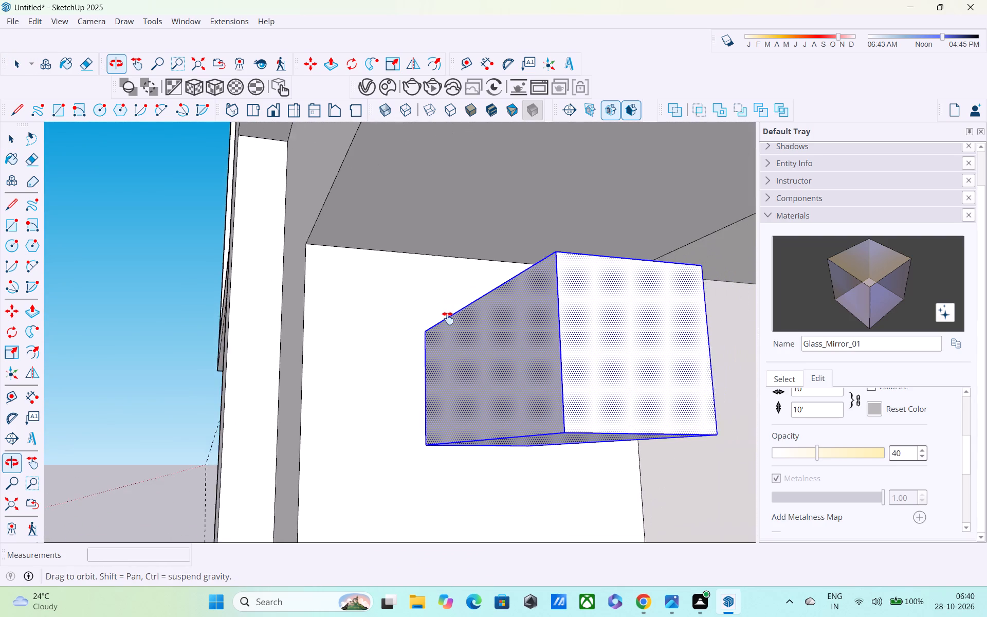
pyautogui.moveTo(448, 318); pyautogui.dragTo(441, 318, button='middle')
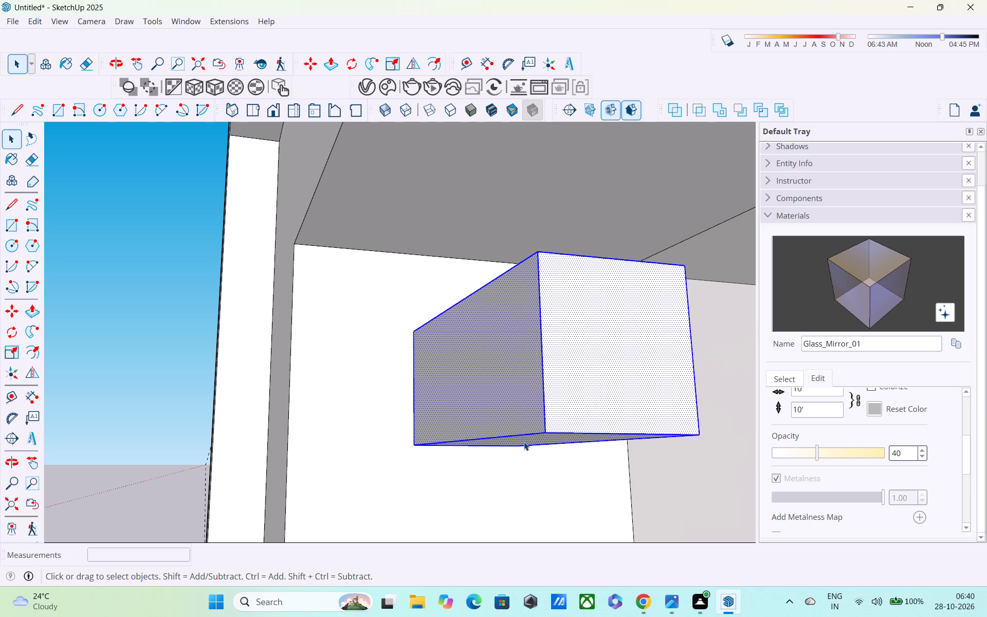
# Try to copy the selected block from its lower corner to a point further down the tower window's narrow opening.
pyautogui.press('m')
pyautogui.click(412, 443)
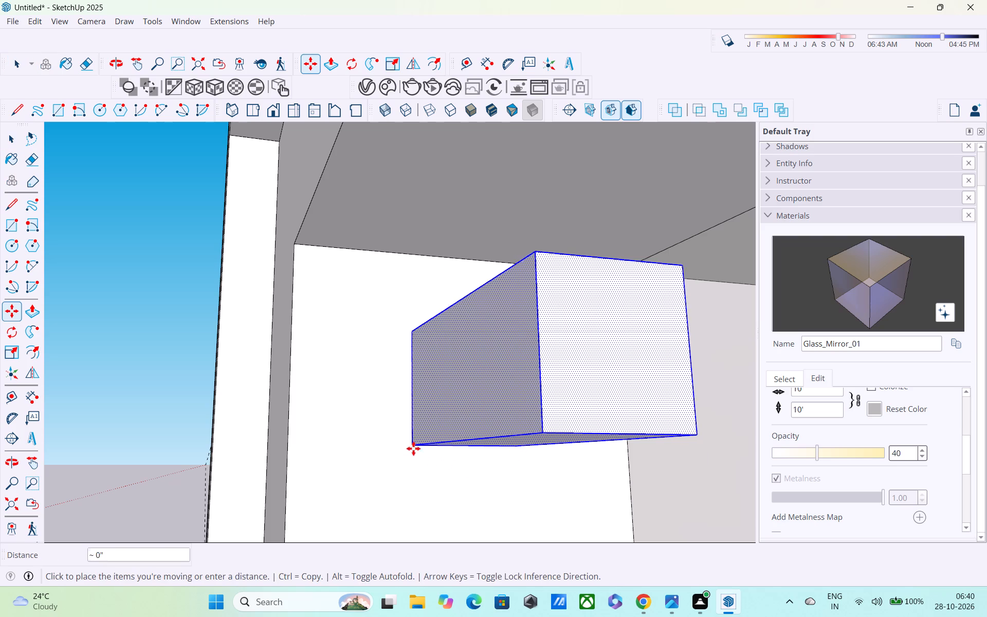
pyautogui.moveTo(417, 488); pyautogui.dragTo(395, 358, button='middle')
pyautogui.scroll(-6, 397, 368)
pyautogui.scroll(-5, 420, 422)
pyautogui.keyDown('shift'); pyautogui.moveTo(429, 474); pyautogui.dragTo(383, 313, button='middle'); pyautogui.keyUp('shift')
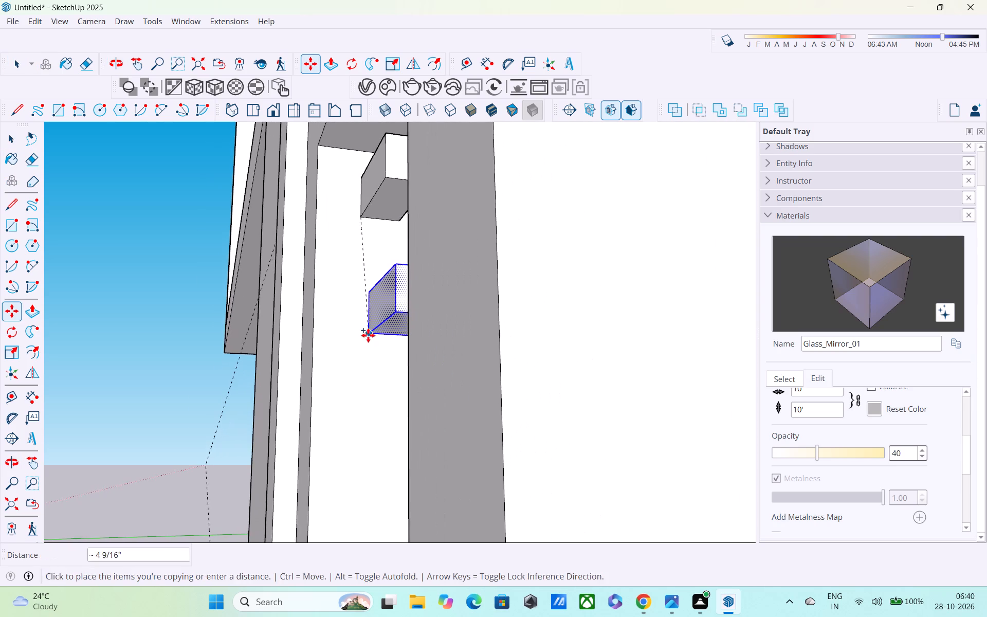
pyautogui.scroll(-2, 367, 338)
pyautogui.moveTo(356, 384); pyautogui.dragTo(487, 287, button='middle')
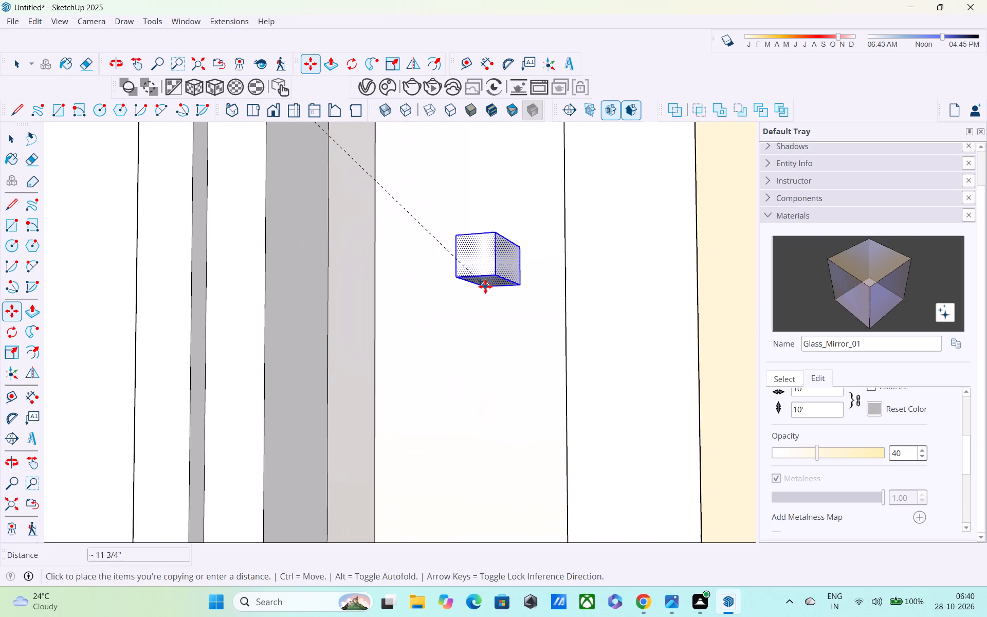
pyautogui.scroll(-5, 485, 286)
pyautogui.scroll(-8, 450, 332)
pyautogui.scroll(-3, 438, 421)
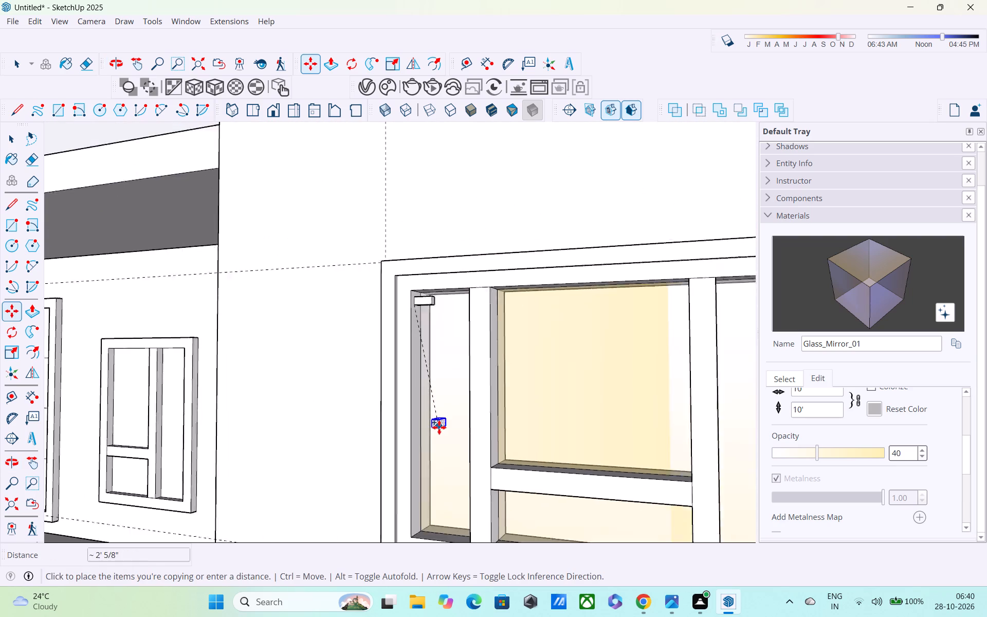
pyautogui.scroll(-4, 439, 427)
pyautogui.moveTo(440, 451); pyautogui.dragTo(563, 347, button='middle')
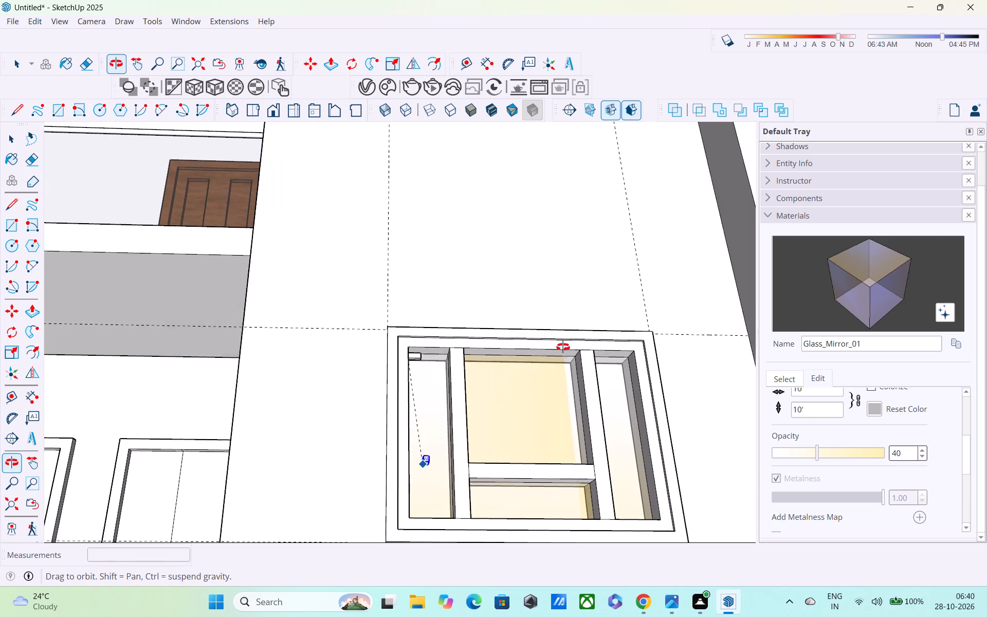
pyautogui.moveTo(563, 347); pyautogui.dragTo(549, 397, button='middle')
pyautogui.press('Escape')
# Undo the jamb block's extrusion and the small rectangle drawn on the tower window's inner jamb.
pyautogui.hotkey('ctrl', 'z')
pyautogui.hotkey('ctrl', 'z')
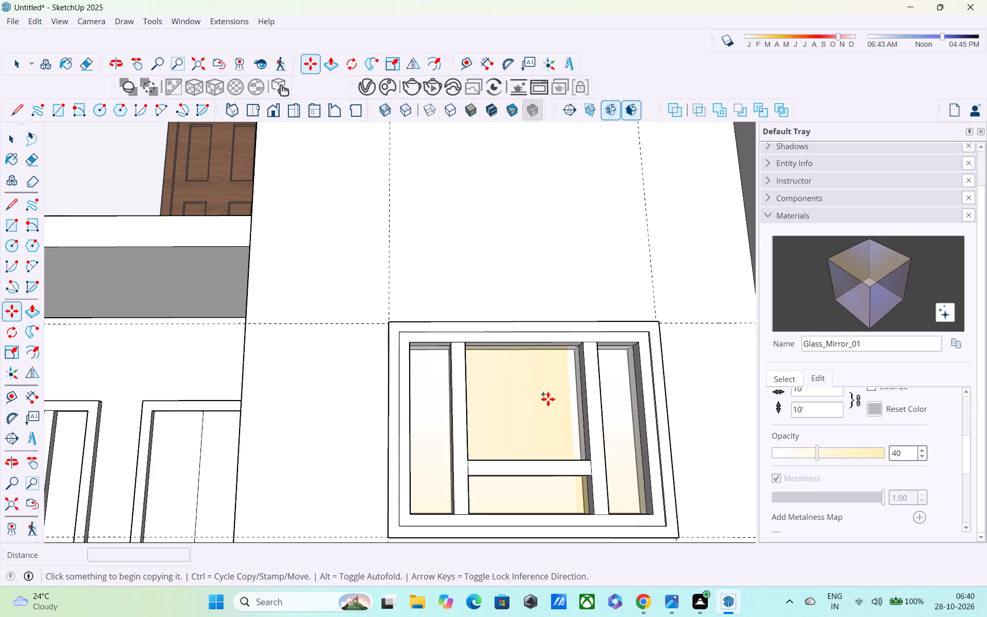
pyautogui.moveTo(487, 440); pyautogui.dragTo(318, 438, button='middle')
pyautogui.scroll(4, 438, 368)
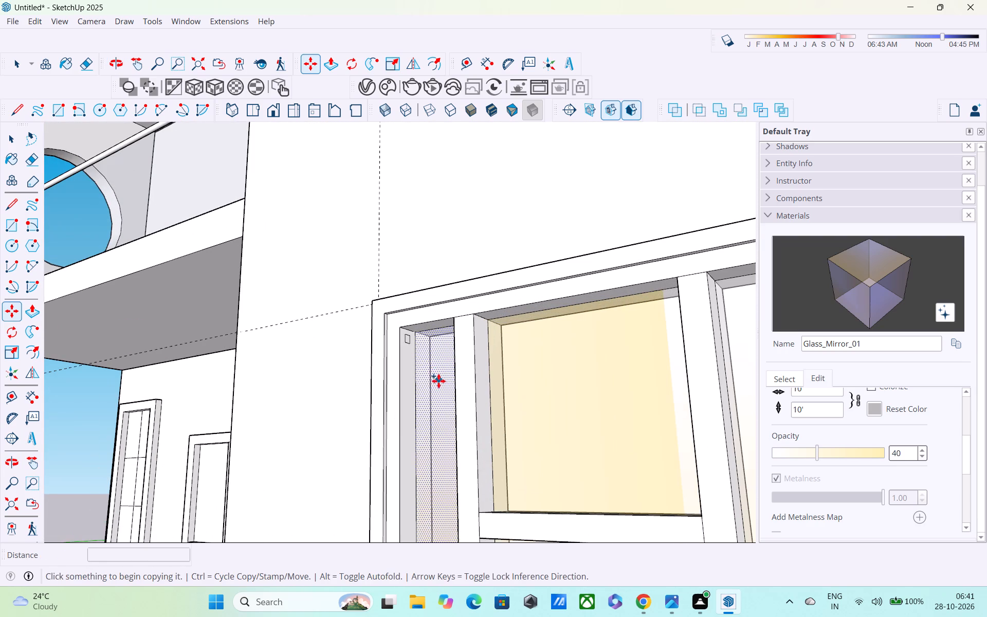
pyautogui.hotkey('ctrl', 'z')
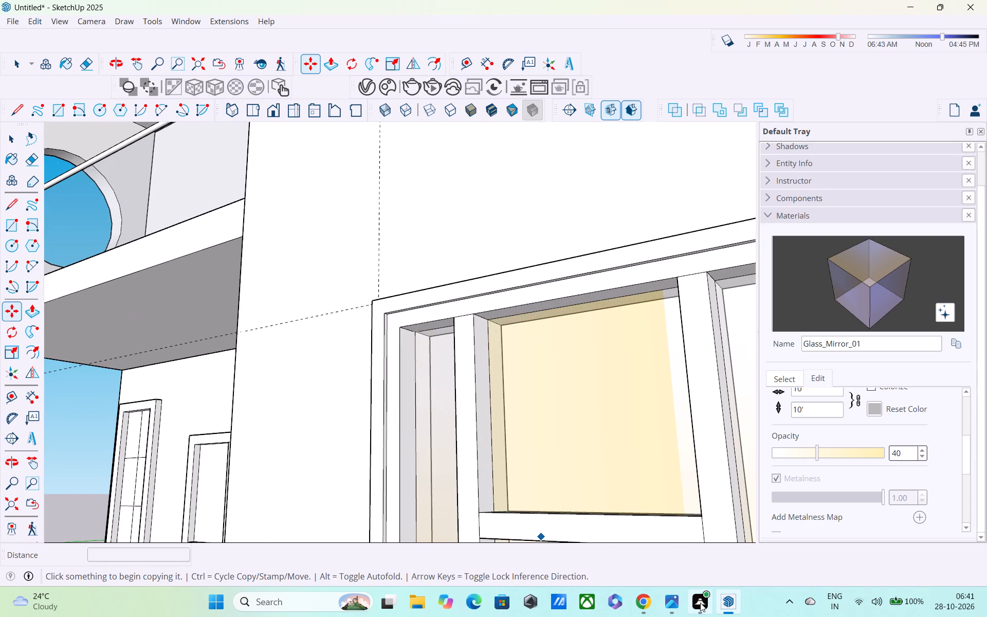
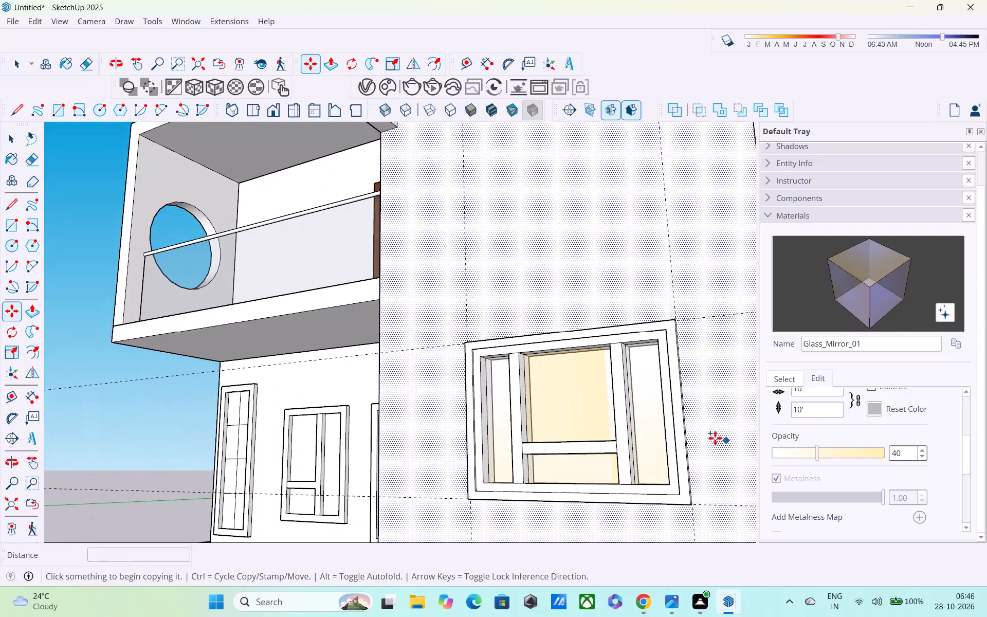
# Examine the house facade around the tower's projecting frame and the glazed ground-floor window from several angles.
pyautogui.scroll(3, 657, 420)
pyautogui.press('space')
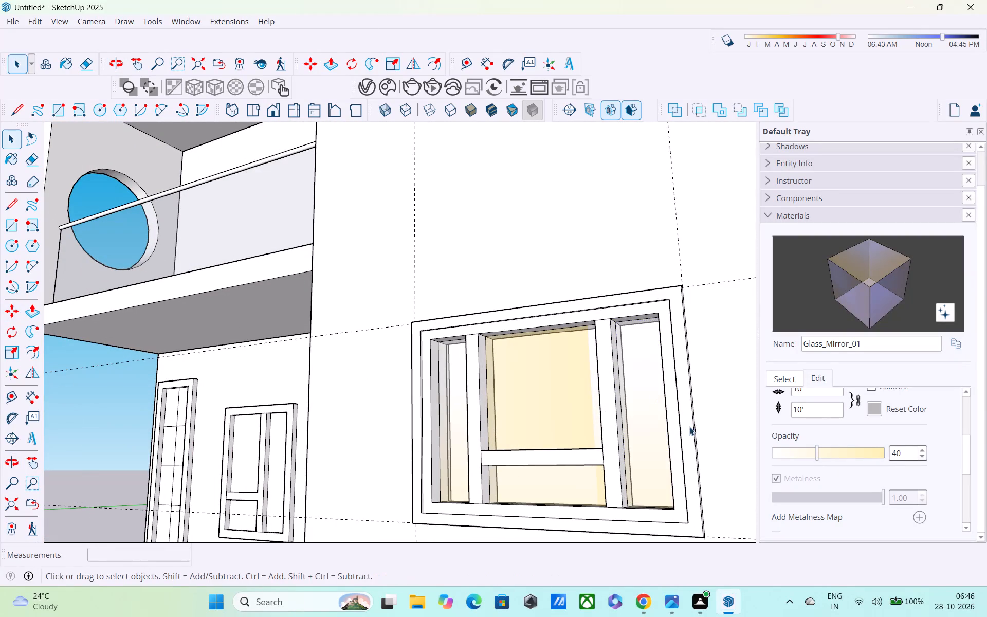
pyautogui.scroll(-6, 652, 409)
pyautogui.moveTo(632, 401); pyautogui.dragTo(688, 441, button='middle')
pyautogui.scroll(5, 593, 405)
pyautogui.moveTo(583, 387); pyautogui.dragTo(405, 464, button='middle')
pyautogui.scroll(-5, 405, 442)
pyautogui.moveTo(529, 427); pyautogui.dragTo(570, 486, button='middle')
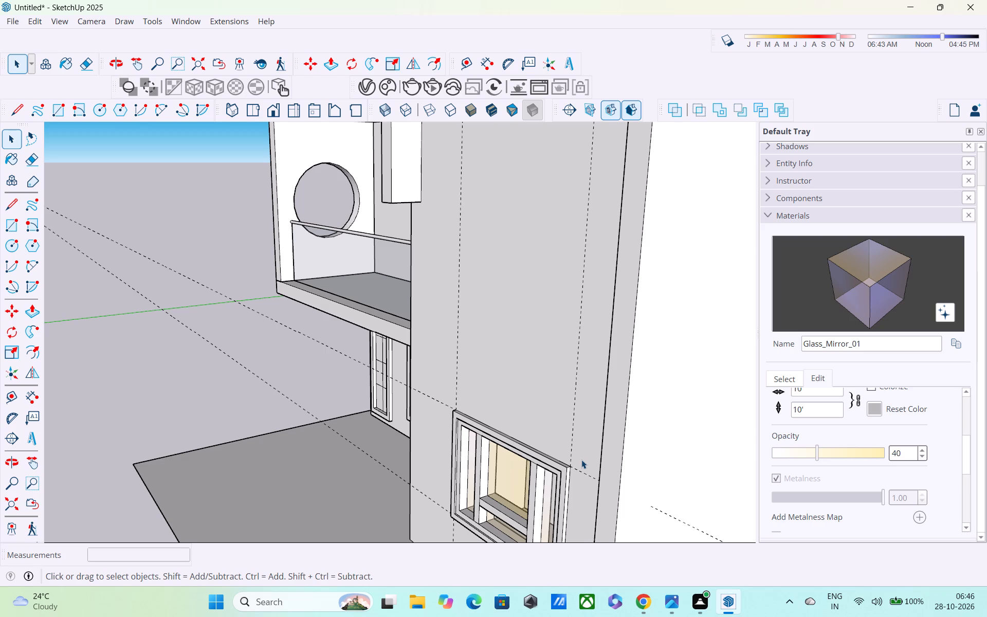
pyautogui.scroll(-3, 590, 481)
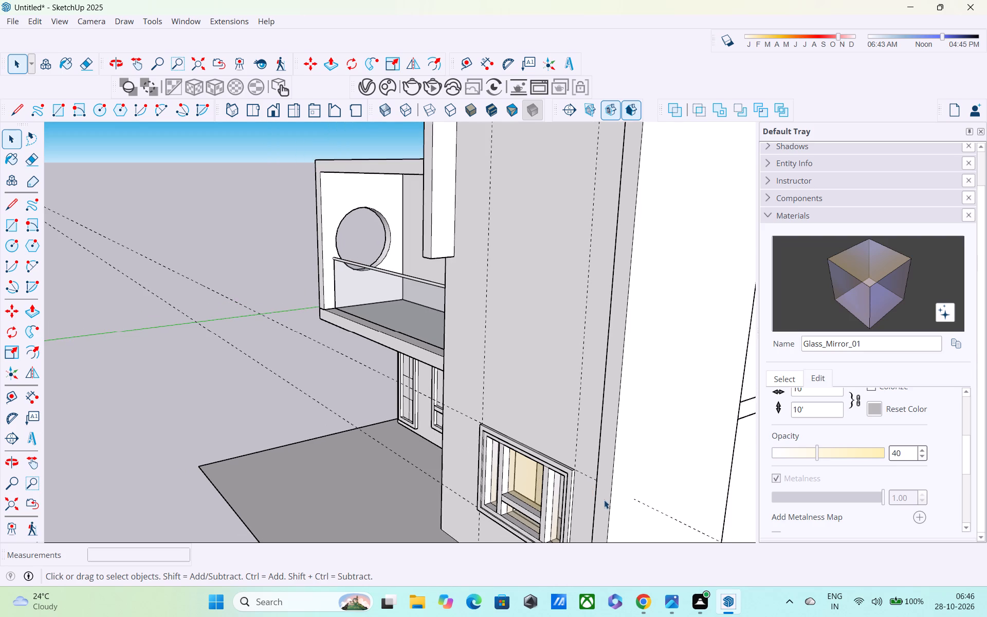
pyautogui.moveTo(604, 500); pyautogui.dragTo(584, 557, button='middle')
pyautogui.moveTo(479, 440); pyautogui.dragTo(562, 398, button='middle')
pyautogui.scroll(1, 563, 398)
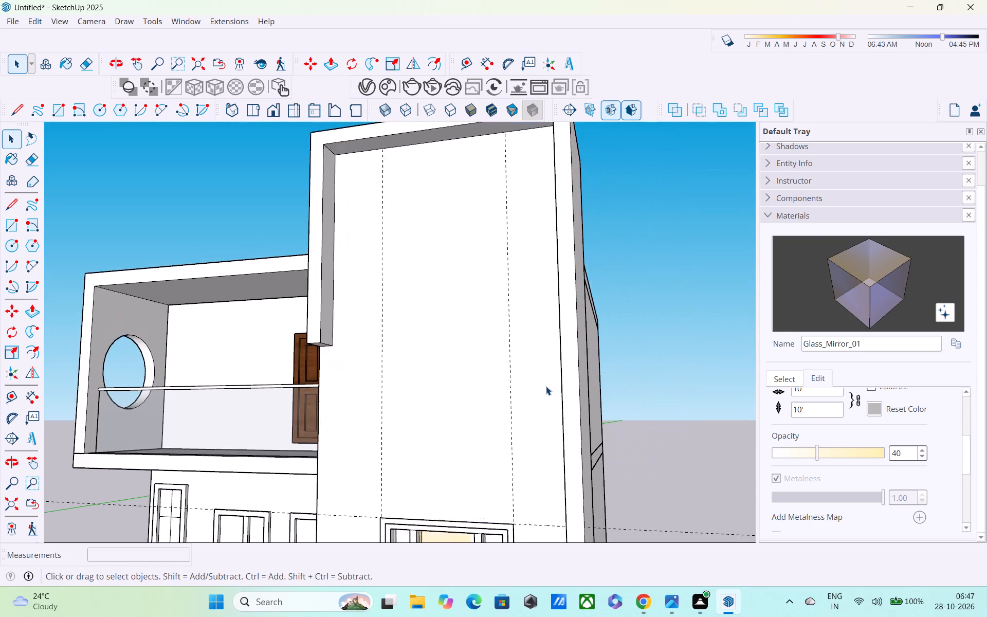
pyautogui.scroll(-4, 546, 386)
pyautogui.moveTo(537, 407); pyautogui.dragTo(655, 402, button='middle')
pyautogui.scroll(-3, 629, 414)
pyautogui.keyDown('shift'); pyautogui.moveTo(604, 440); pyautogui.dragTo(559, 509, button='middle'); pyautogui.keyUp('shift')
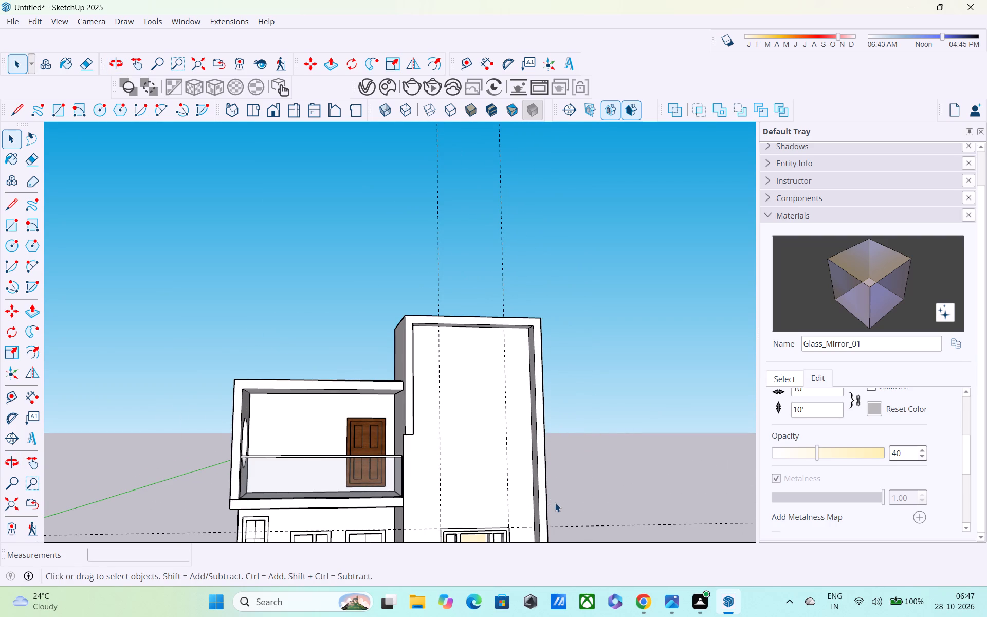
pyautogui.scroll(1, 555, 503)
pyautogui.scroll(-1, 555, 502)
pyautogui.keyDown('shift'); pyautogui.moveTo(533, 544); pyautogui.dragTo(495, 433, button='middle'); pyautogui.keyUp('shift')
pyautogui.scroll(1, 495, 433)
pyautogui.moveTo(495, 422); pyautogui.dragTo(493, 344, button='middle')
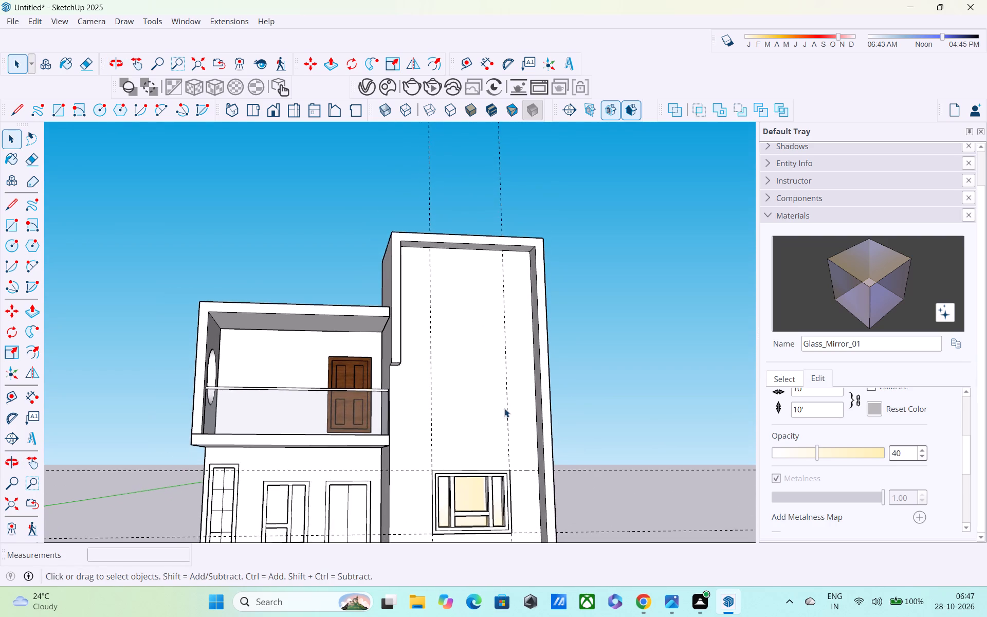
pyautogui.scroll(6, 504, 408)
pyautogui.moveTo(504, 442); pyautogui.dragTo(618, 489, button='middle')
pyautogui.moveTo(607, 485); pyautogui.dragTo(521, 475, button='middle')
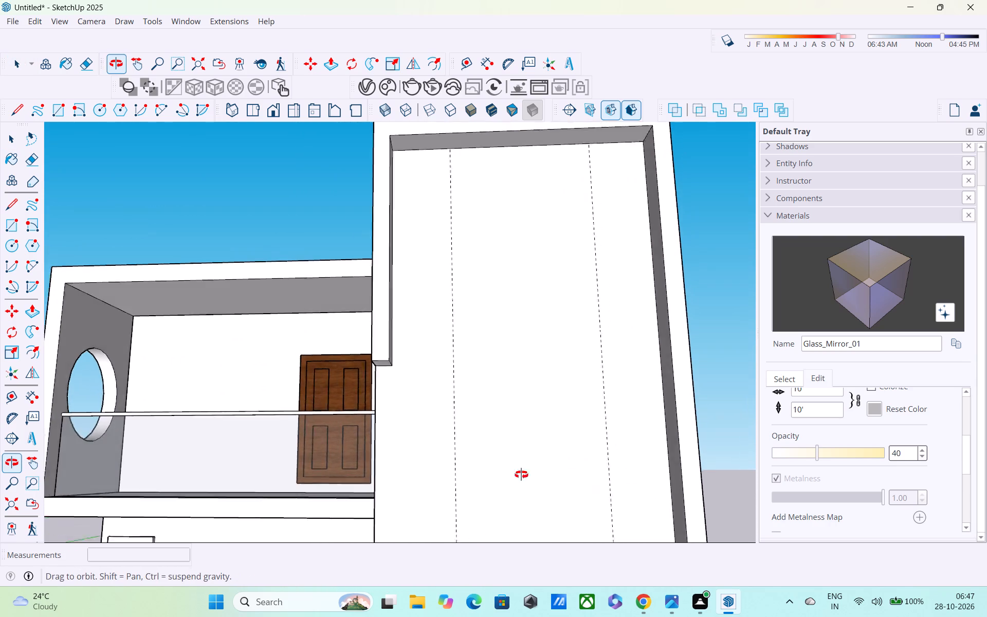
pyautogui.moveTo(521, 475); pyautogui.dragTo(470, 386, button='middle')
pyautogui.scroll(1, 425, 458)
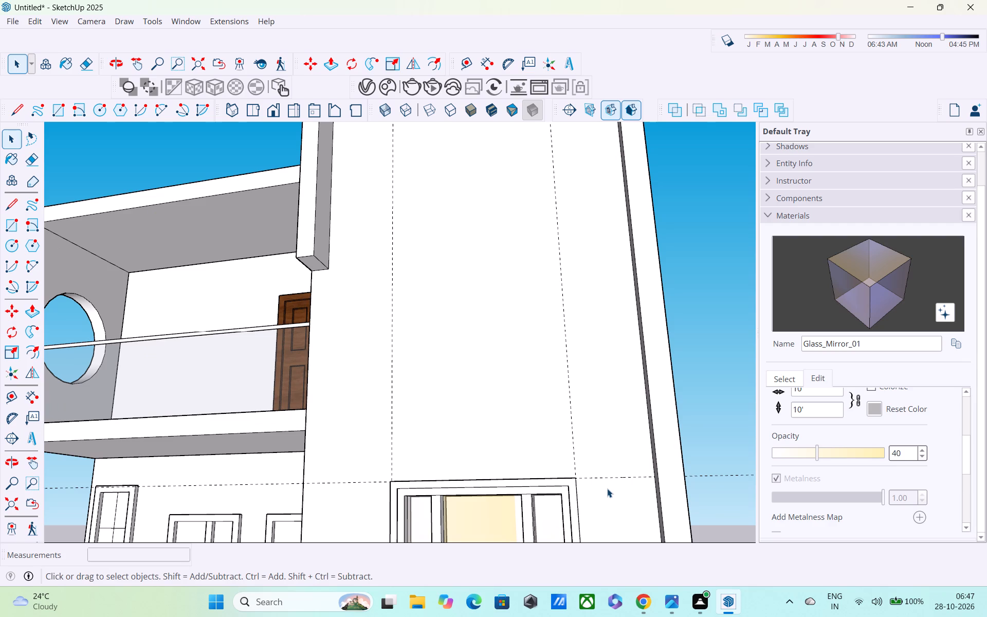
pyautogui.scroll(1, 593, 489)
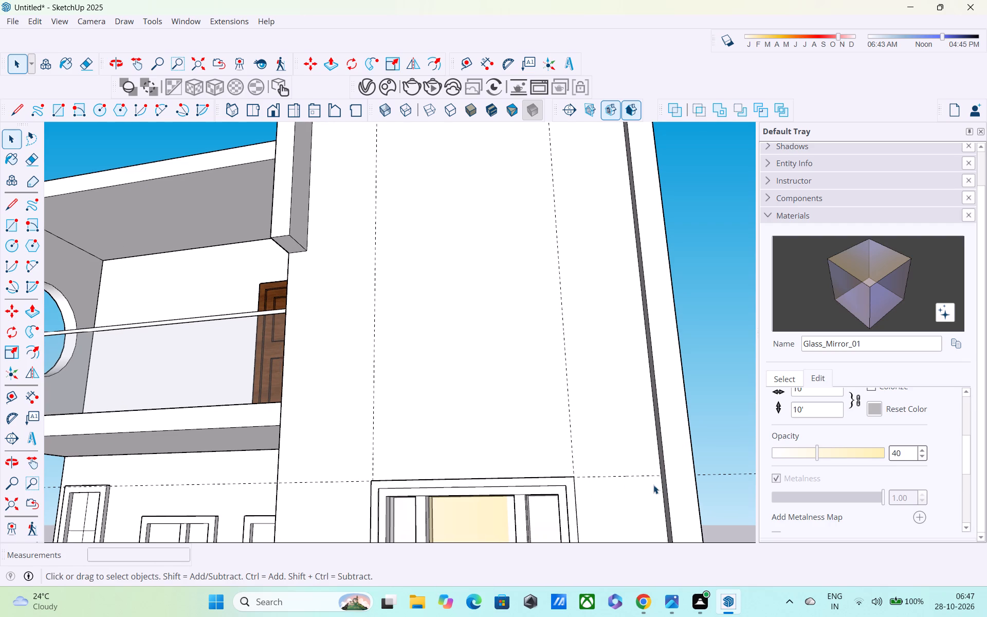
# Draw a line about 9" long across the front face of the tower's vertical frame, level with the window-top guide.
pyautogui.press('l')
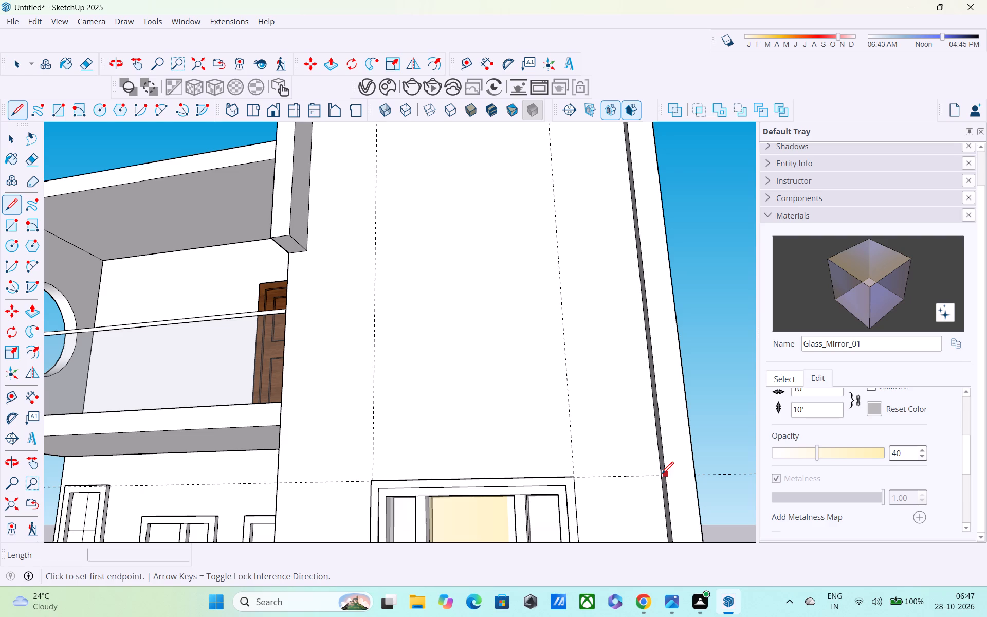
pyautogui.click(662, 475)
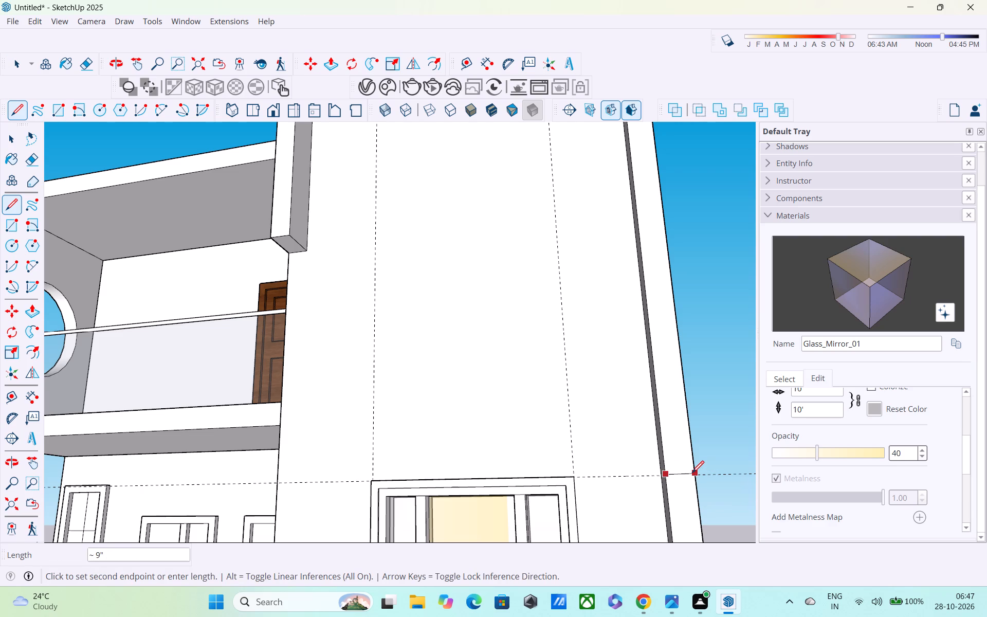
pyautogui.press('Escape')
pyautogui.moveTo(647, 499); pyautogui.dragTo(477, 512, button='middle')
pyautogui.scroll(4, 595, 474)
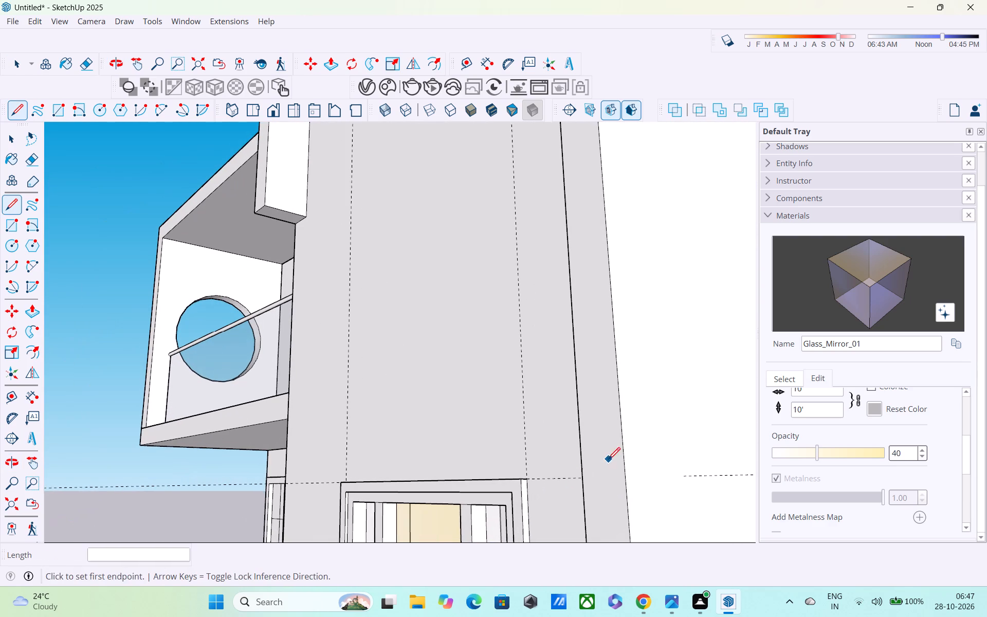
pyautogui.click(627, 478)
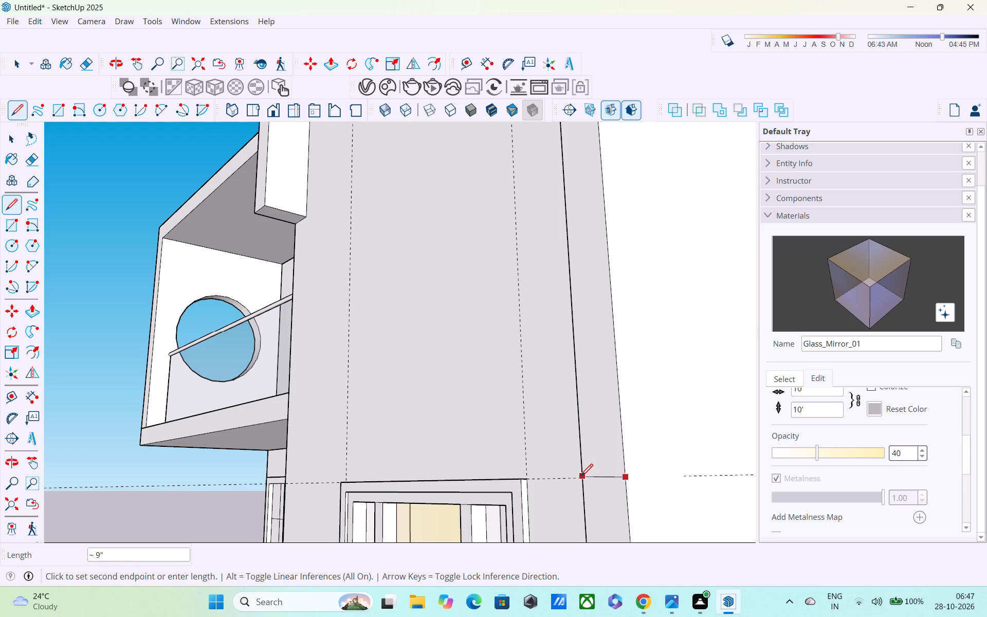
pyautogui.scroll(4, 579, 473)
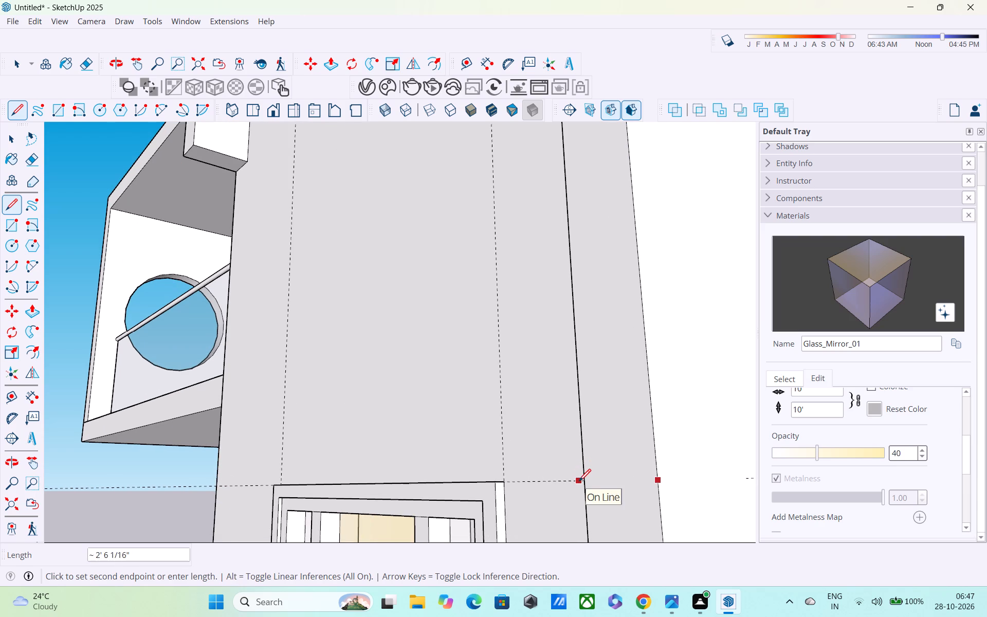
pyautogui.click(584, 483)
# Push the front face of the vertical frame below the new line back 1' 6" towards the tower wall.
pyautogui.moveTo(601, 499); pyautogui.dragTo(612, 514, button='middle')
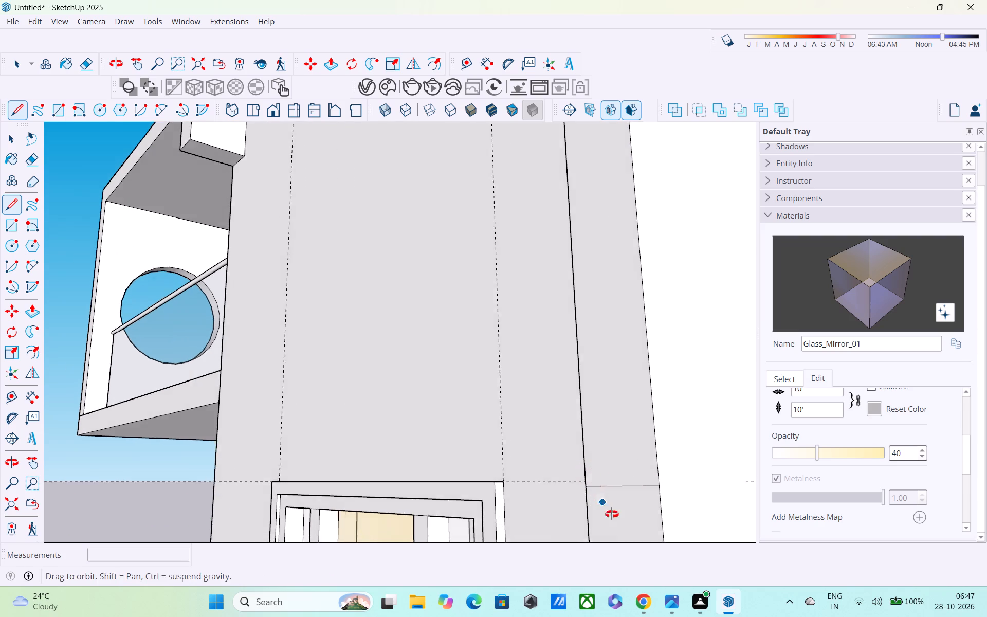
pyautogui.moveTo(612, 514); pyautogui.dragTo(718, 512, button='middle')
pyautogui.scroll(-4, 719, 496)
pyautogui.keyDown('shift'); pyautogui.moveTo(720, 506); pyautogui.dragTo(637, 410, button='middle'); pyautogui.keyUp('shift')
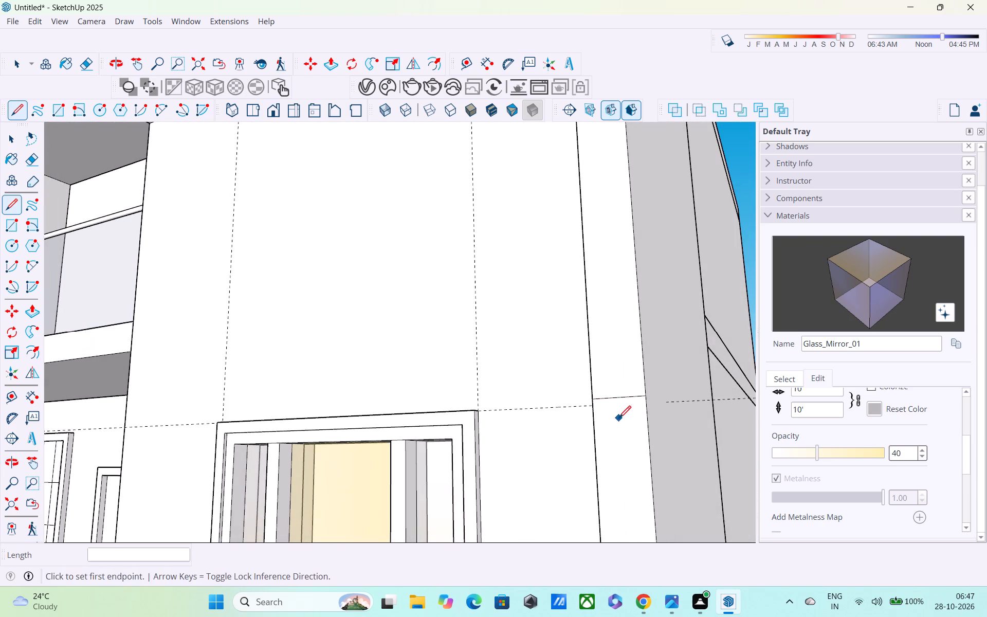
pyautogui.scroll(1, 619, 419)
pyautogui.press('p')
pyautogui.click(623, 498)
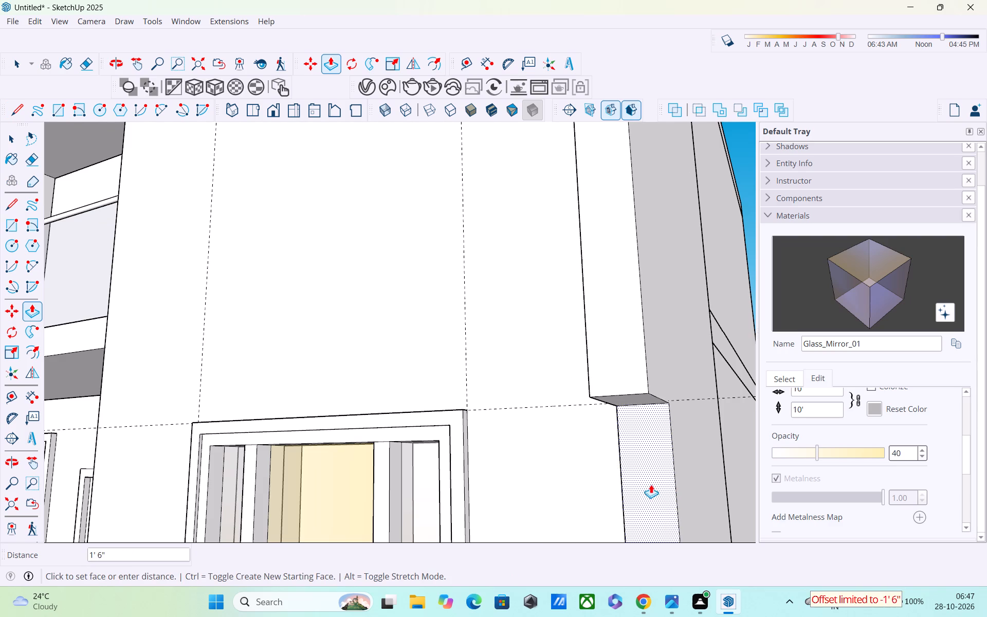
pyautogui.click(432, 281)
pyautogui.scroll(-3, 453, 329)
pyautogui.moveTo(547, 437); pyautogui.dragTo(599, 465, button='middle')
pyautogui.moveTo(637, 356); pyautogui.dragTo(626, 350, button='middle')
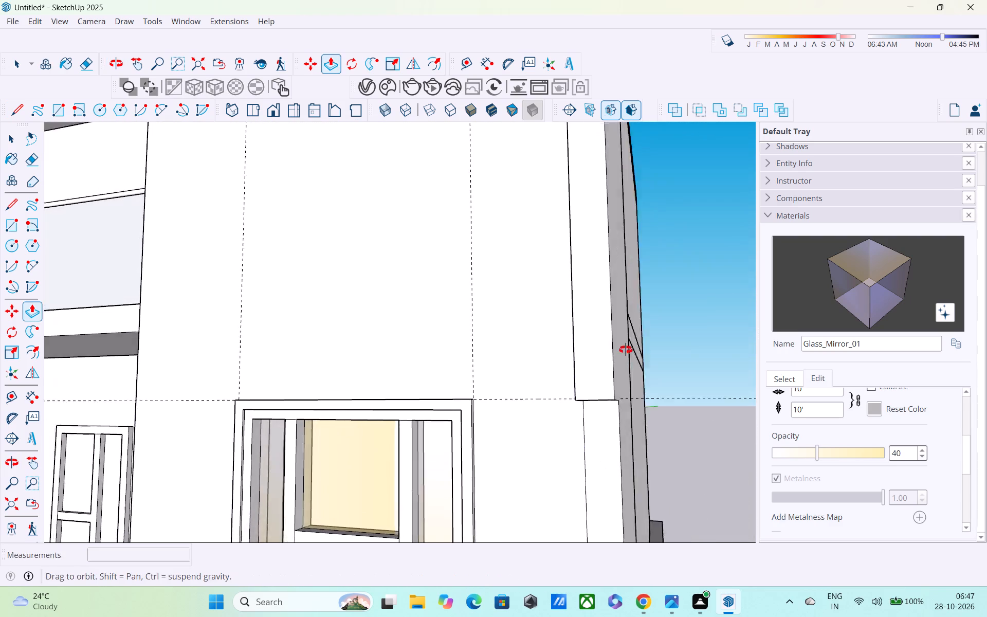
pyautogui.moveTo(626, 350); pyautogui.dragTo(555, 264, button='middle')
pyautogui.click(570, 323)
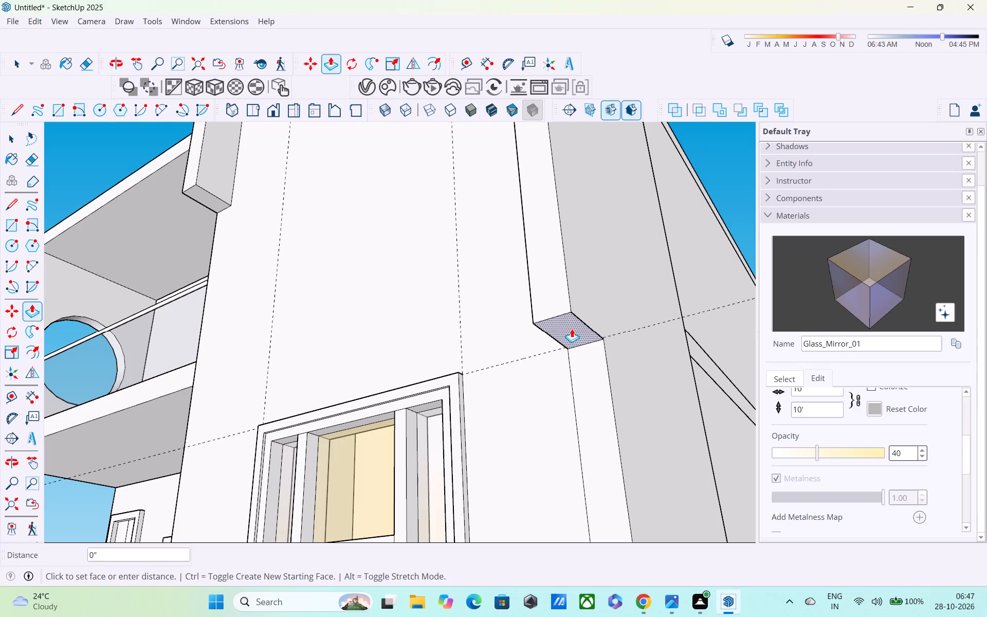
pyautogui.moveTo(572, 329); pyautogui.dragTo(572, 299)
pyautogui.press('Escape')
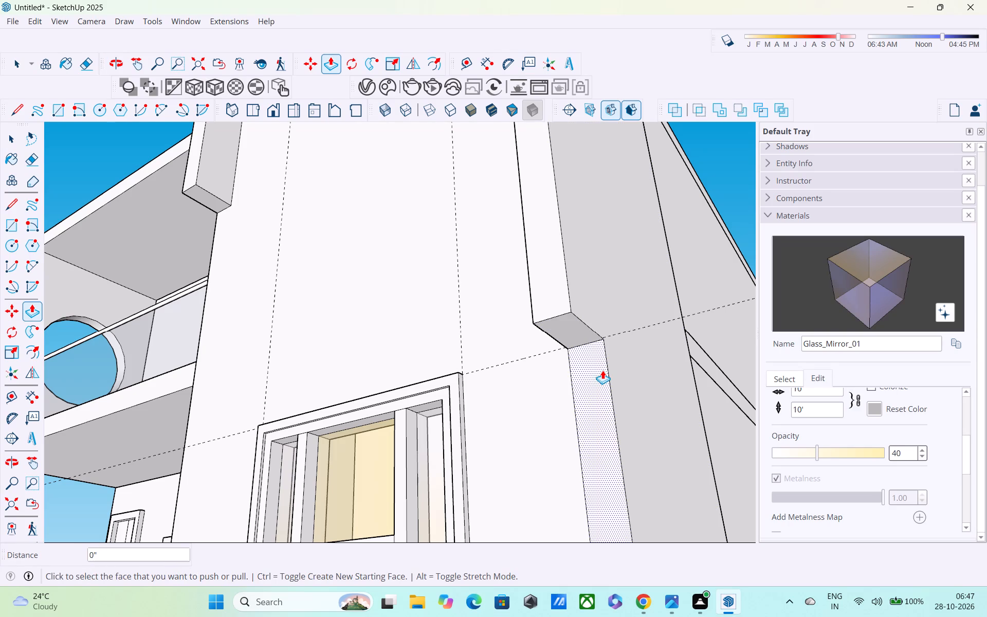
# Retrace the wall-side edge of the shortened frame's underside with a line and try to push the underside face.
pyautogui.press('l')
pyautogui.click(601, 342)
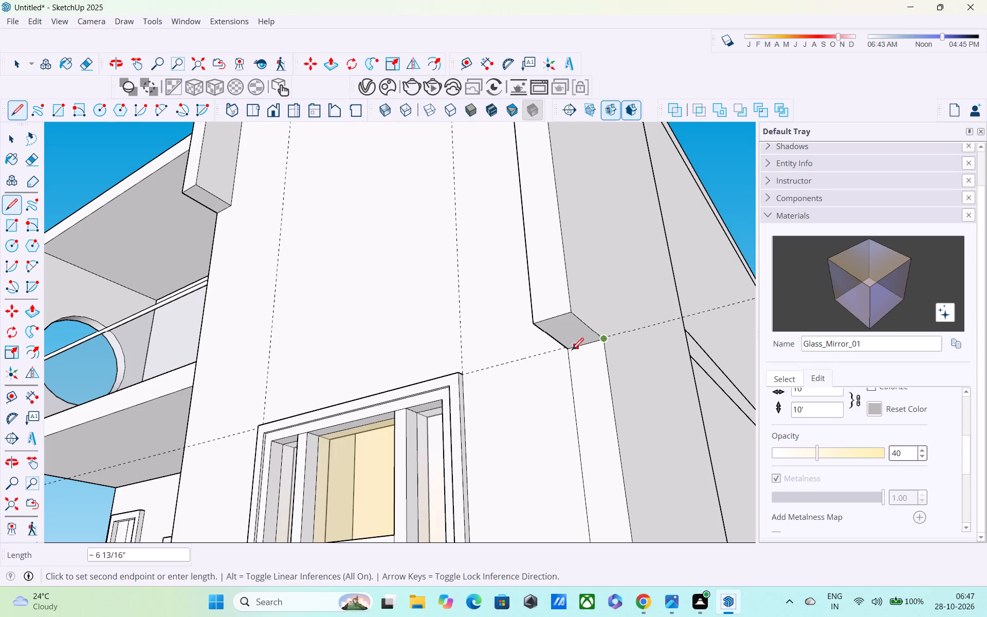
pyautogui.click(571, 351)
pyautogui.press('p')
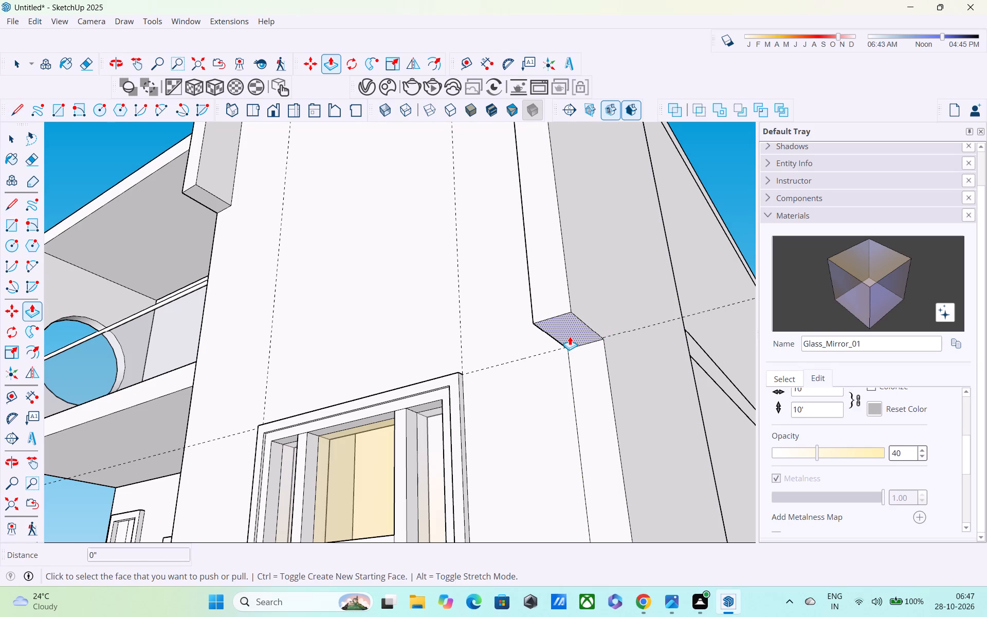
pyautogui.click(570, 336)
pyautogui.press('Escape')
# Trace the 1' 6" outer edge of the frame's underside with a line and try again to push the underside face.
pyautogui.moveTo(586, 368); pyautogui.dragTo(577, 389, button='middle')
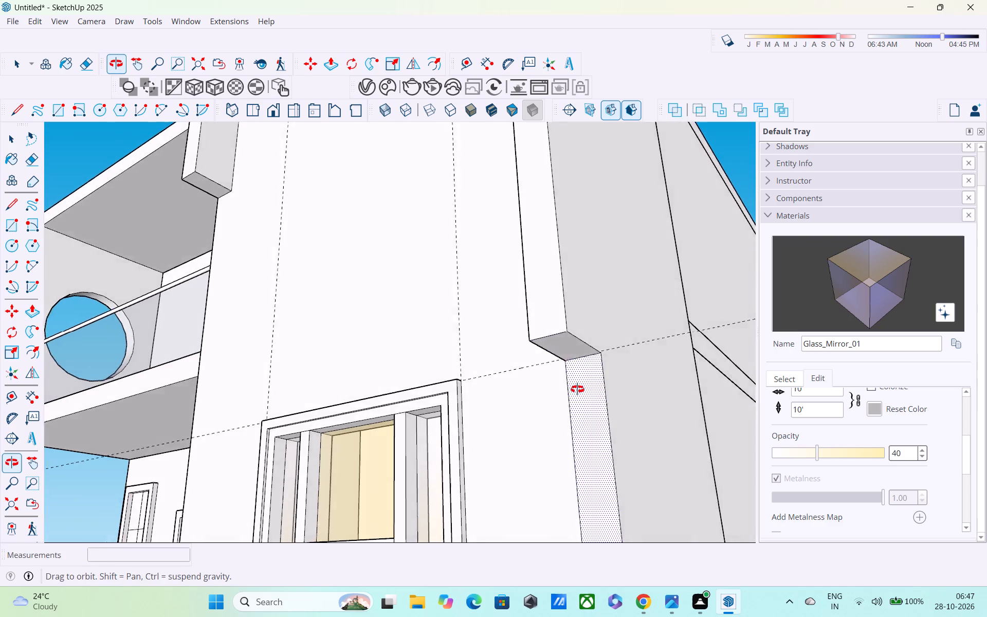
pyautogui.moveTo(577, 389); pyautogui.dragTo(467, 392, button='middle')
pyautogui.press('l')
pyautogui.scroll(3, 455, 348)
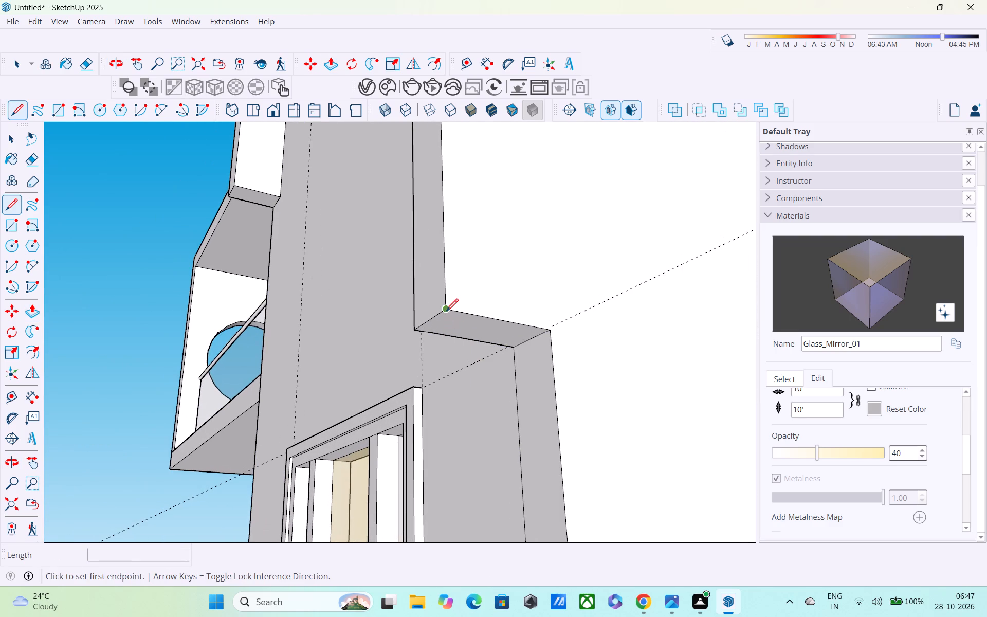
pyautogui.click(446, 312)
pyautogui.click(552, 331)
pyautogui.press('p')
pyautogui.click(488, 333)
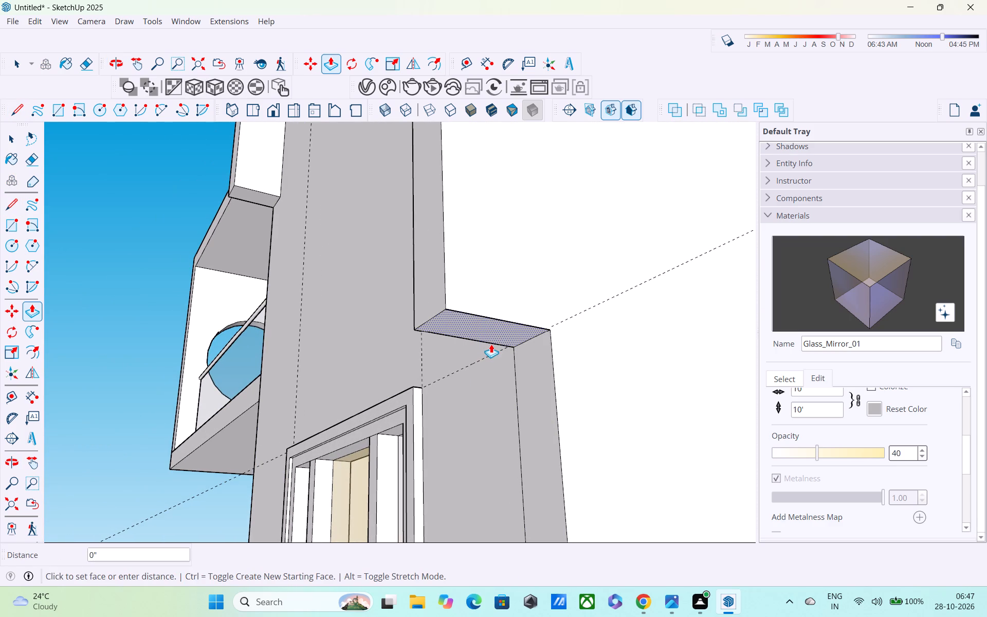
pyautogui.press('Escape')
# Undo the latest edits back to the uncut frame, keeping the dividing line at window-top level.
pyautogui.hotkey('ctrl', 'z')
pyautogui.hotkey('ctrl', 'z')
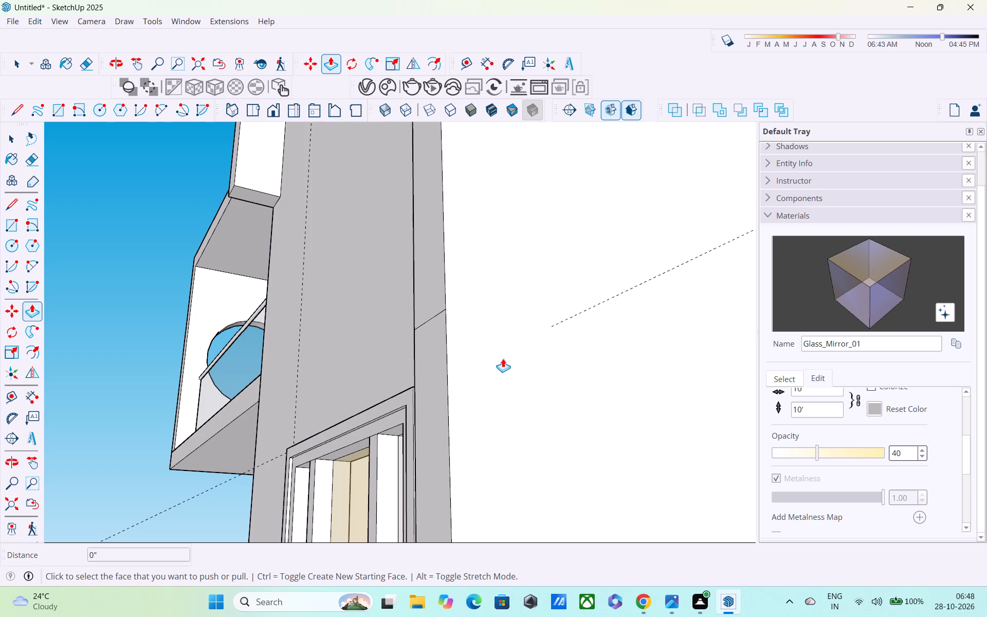
# Push the vertical frame's front face below the dividing line back 1' 6" to the tower wall.
pyautogui.click(424, 404)
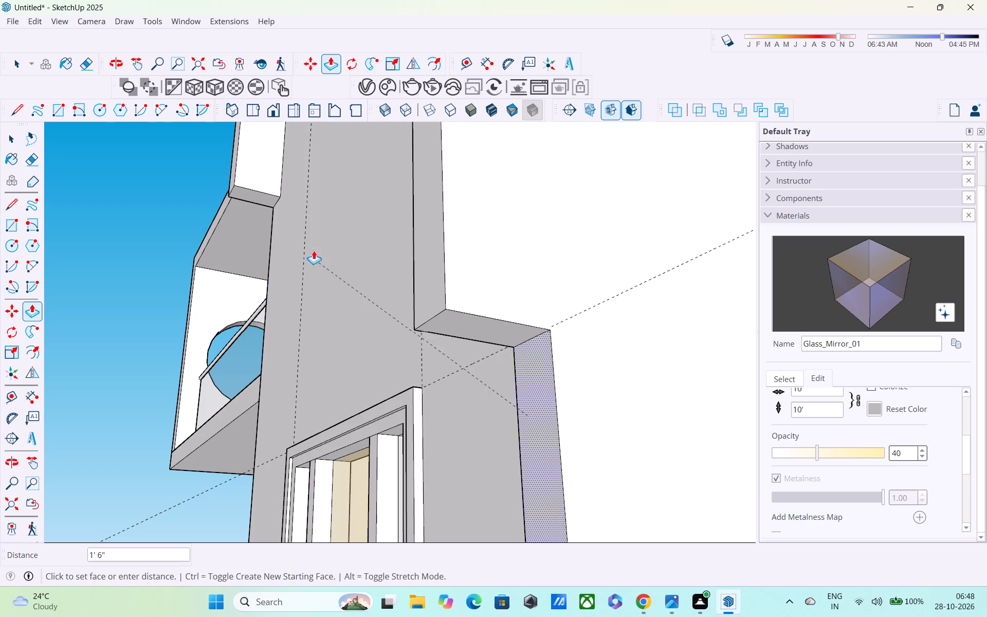
pyautogui.click(353, 251)
# Draw a 9" by 1' 6" rectangle over the underside of the shortened vertical frame, from corner to opposite corner.
pyautogui.moveTo(524, 389); pyautogui.dragTo(566, 336, button='middle')
pyautogui.scroll(-5, 575, 332)
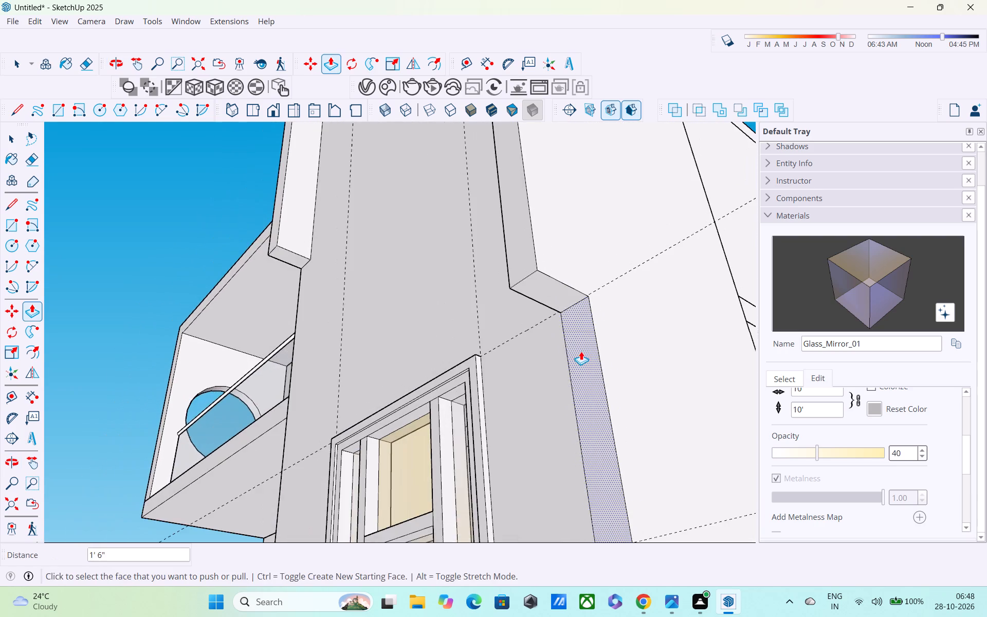
pyautogui.keyDown('shift'); pyautogui.moveTo(581, 351); pyautogui.dragTo(502, 205, button='middle'); pyautogui.keyUp('shift')
pyautogui.moveTo(507, 229); pyautogui.dragTo(581, 329, button='middle')
pyautogui.moveTo(577, 215); pyautogui.dragTo(567, 169, button='middle')
pyautogui.scroll(1, 577, 213)
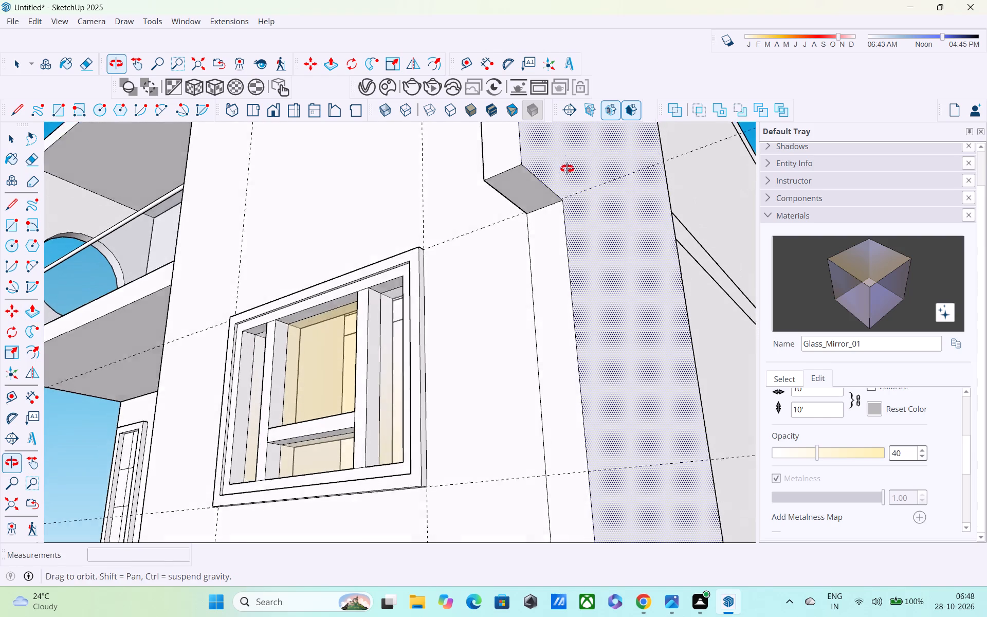
pyautogui.moveTo(567, 169); pyautogui.dragTo(565, 160, button='middle')
pyautogui.press('r')
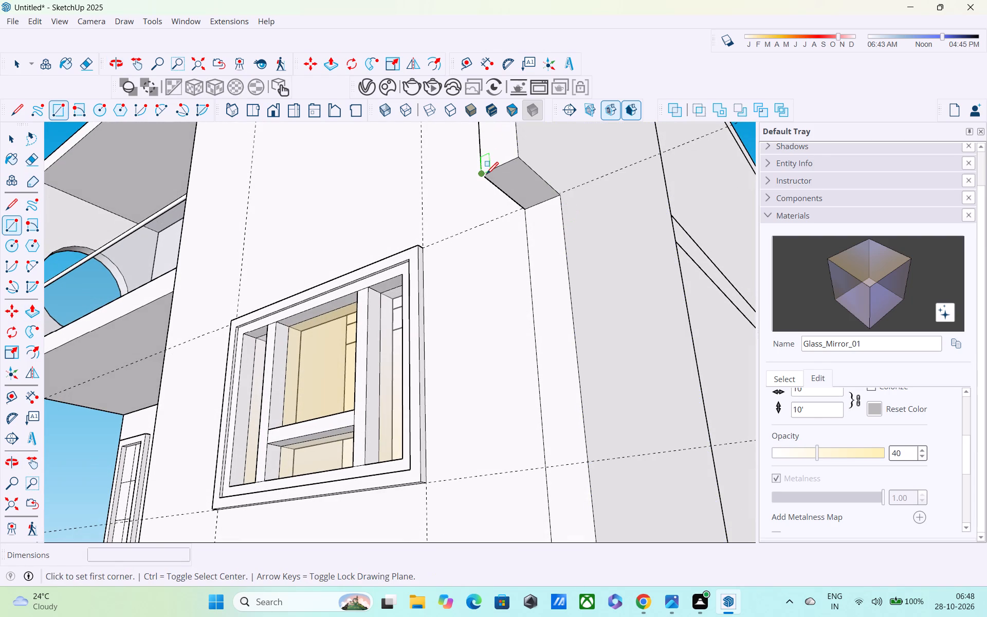
pyautogui.click(486, 176)
pyautogui.click(560, 200)
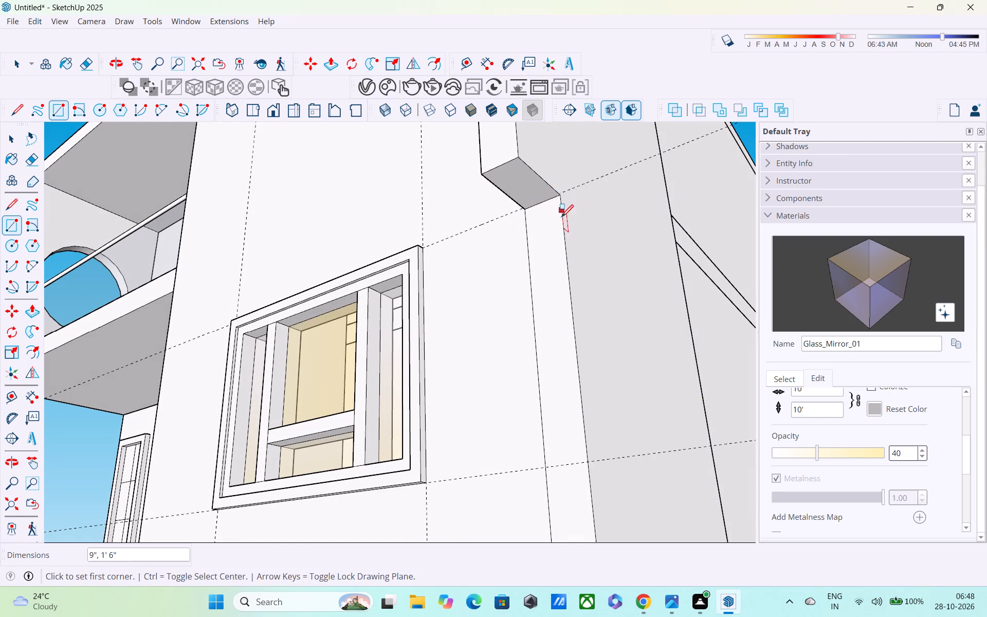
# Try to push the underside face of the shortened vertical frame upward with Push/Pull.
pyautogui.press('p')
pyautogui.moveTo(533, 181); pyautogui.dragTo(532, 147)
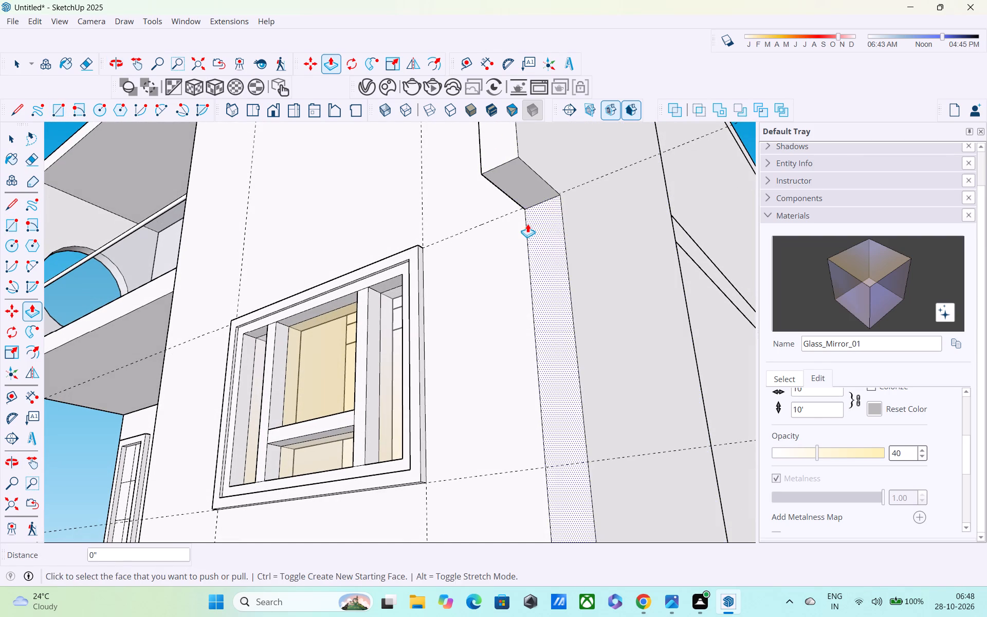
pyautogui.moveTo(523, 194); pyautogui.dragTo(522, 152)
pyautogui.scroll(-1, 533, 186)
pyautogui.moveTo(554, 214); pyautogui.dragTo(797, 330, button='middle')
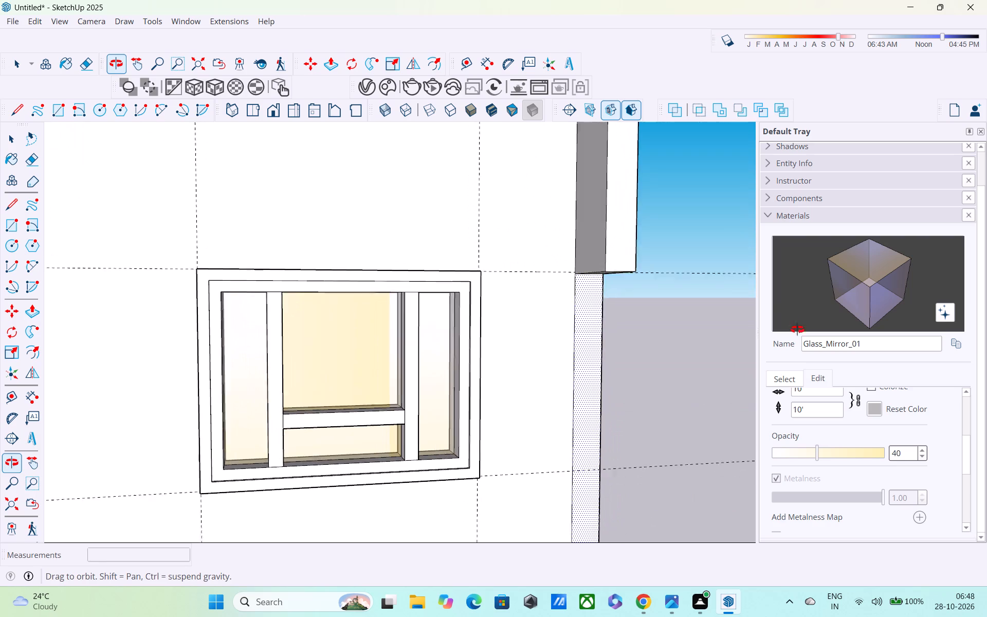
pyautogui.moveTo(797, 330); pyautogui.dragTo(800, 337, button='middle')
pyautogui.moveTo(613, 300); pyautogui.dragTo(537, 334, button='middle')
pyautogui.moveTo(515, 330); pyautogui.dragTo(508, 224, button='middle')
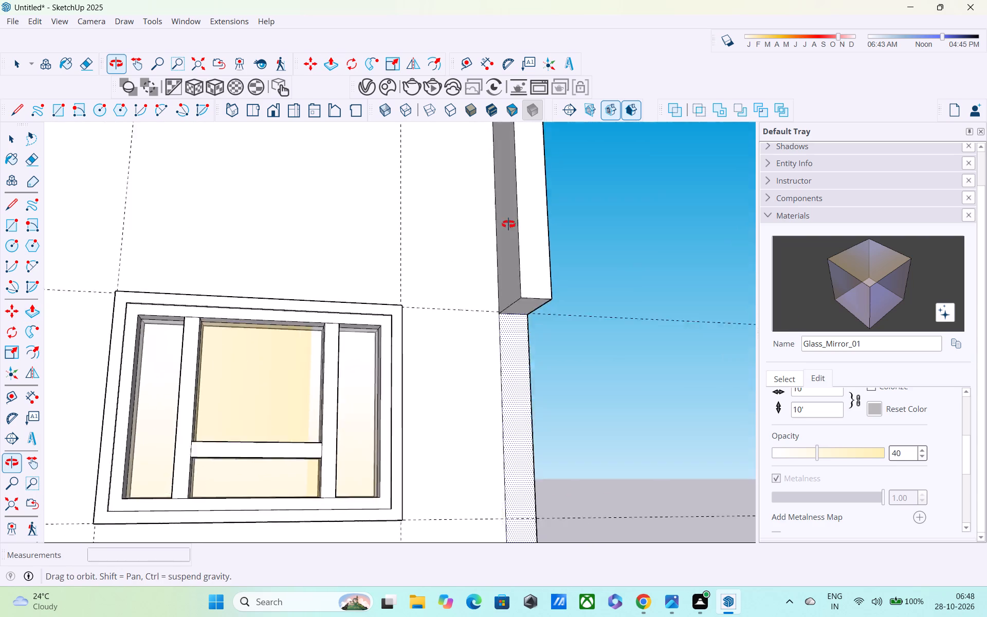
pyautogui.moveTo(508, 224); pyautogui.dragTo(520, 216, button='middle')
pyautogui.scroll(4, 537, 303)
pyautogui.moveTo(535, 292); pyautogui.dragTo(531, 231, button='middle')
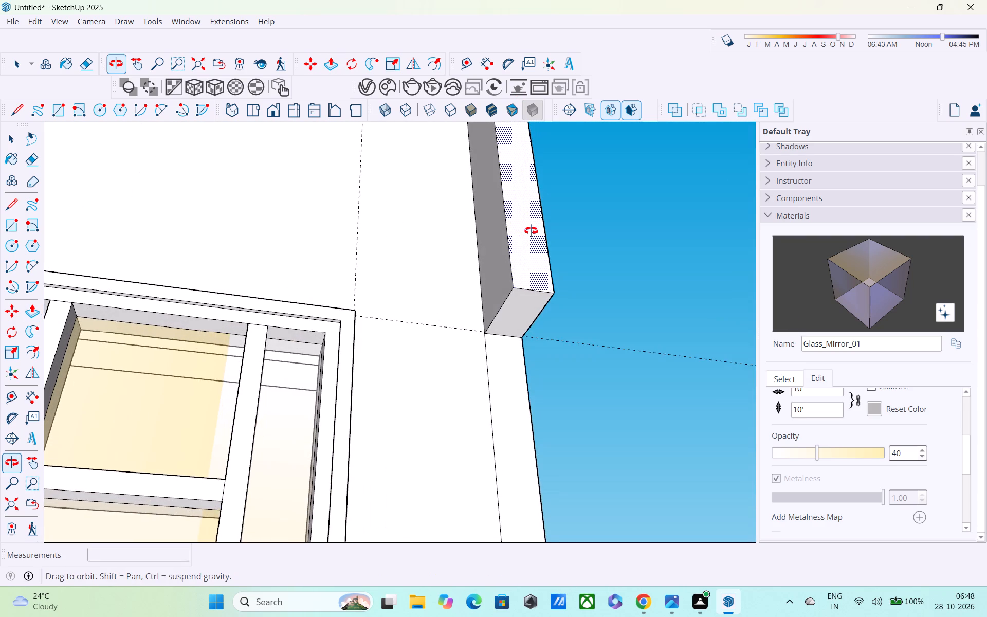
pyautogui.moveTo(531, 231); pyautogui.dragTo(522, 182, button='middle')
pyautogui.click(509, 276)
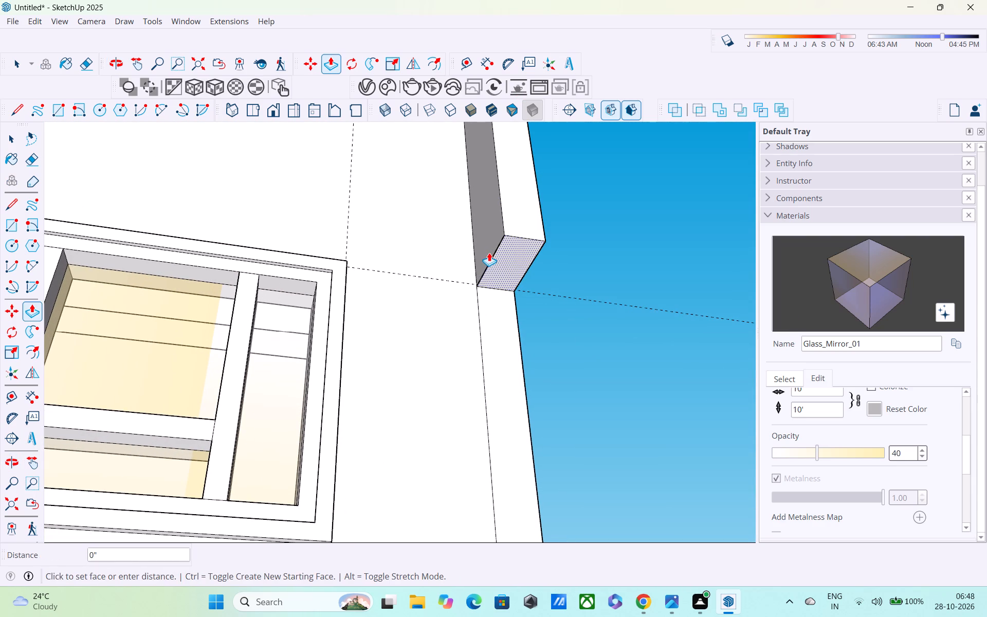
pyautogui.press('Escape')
# Trace a line about 19' 1 1/2" down the edge where the frame's inner side meets the tower wall, ending at the underside.
pyautogui.scroll(-3, 490, 292)
pyautogui.moveTo(494, 310); pyautogui.dragTo(334, 380, button='middle')
pyautogui.scroll(-1, 484, 326)
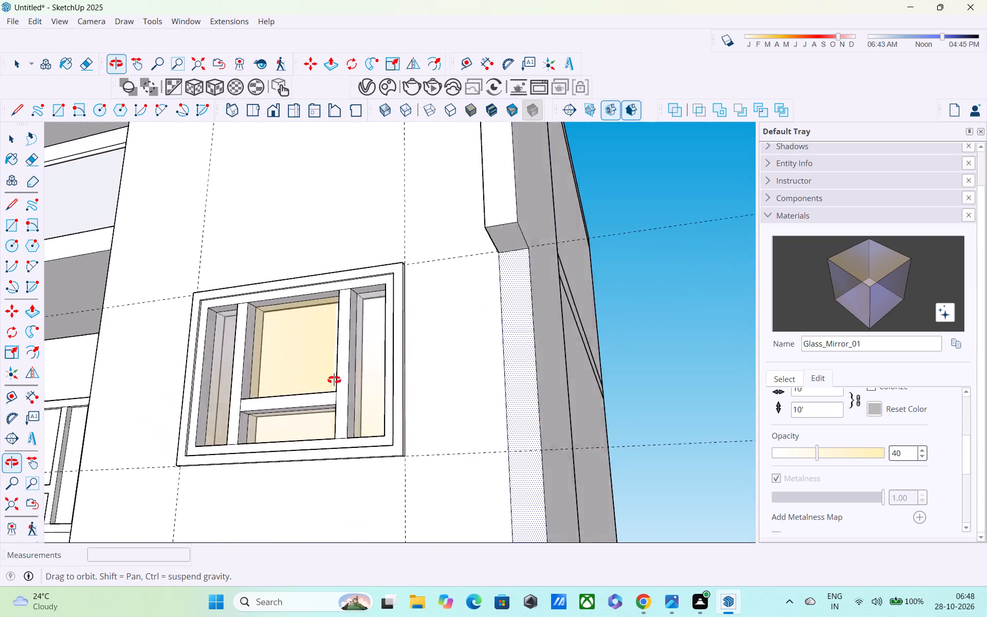
pyautogui.moveTo(334, 380); pyautogui.dragTo(134, 447, button='middle')
pyautogui.scroll(-4, 154, 425)
pyautogui.scroll(-3, 201, 424)
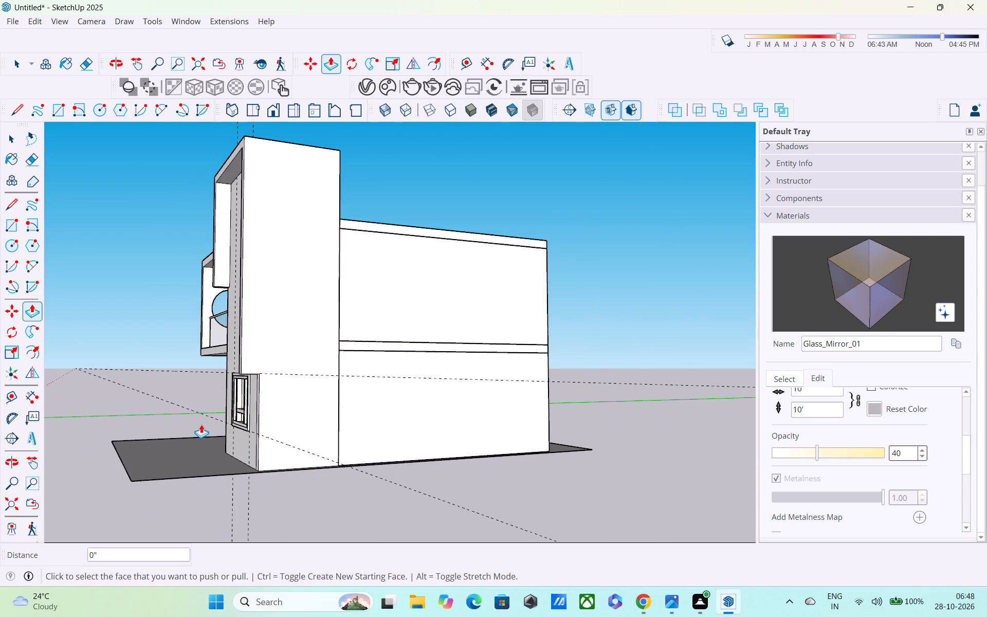
pyautogui.moveTo(202, 424); pyautogui.dragTo(563, 391, button='middle')
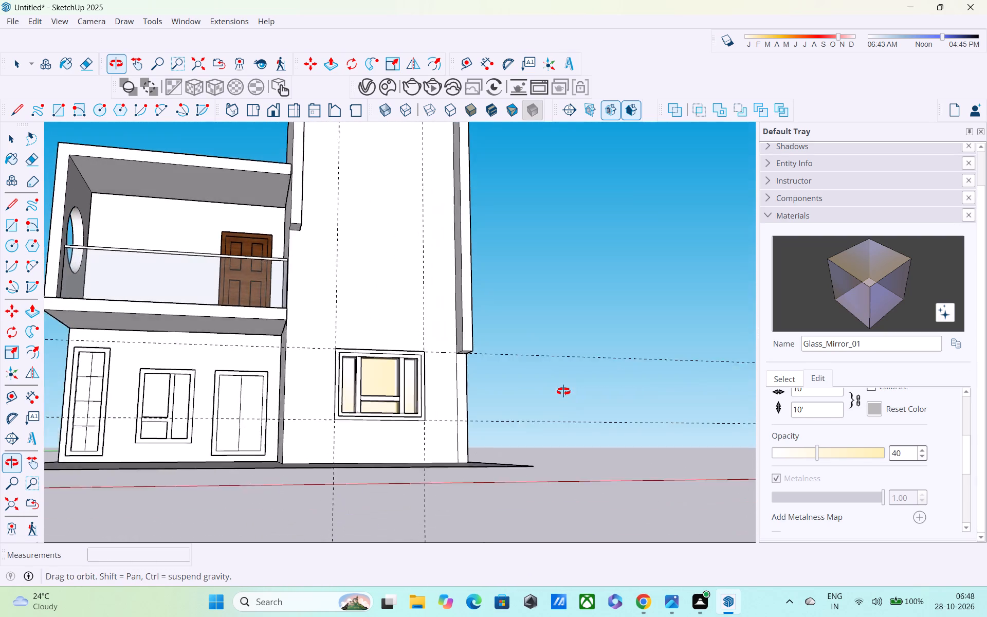
pyautogui.moveTo(563, 391); pyautogui.dragTo(580, 425, button='middle')
pyautogui.press('l')
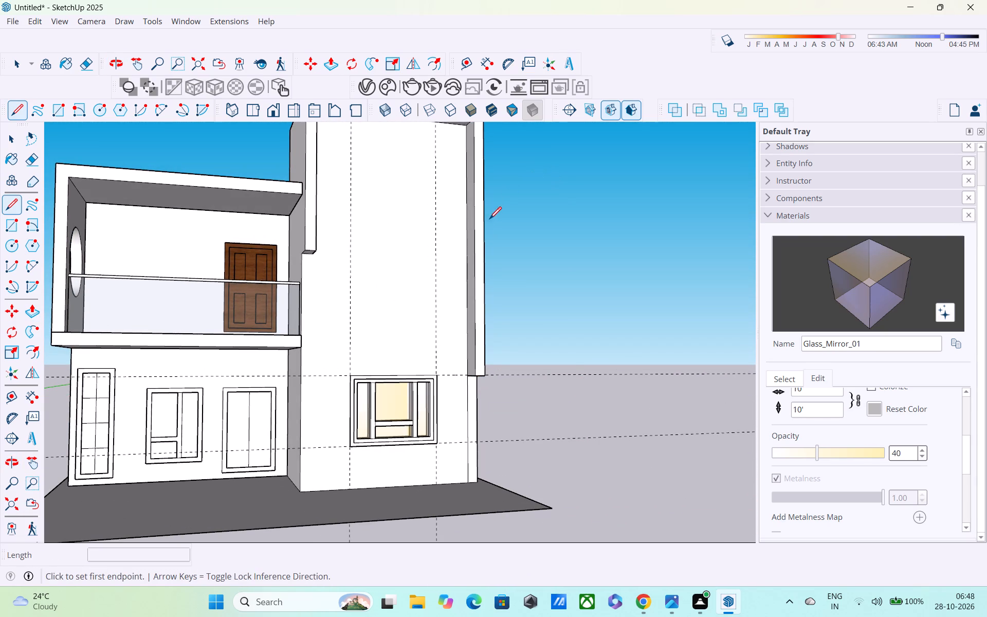
pyautogui.keyDown('shift'); pyautogui.moveTo(487, 244); pyautogui.dragTo(490, 343, button='middle'); pyautogui.keyUp('shift')
pyautogui.moveTo(436, 303); pyautogui.dragTo(483, 242, button='middle')
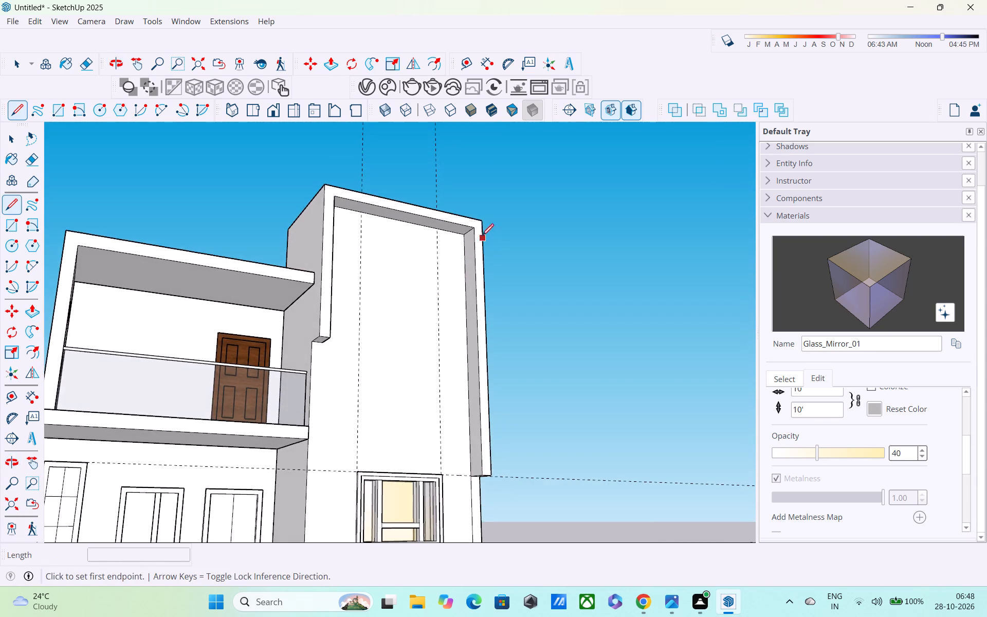
pyautogui.scroll(3, 465, 234)
pyautogui.click(465, 234)
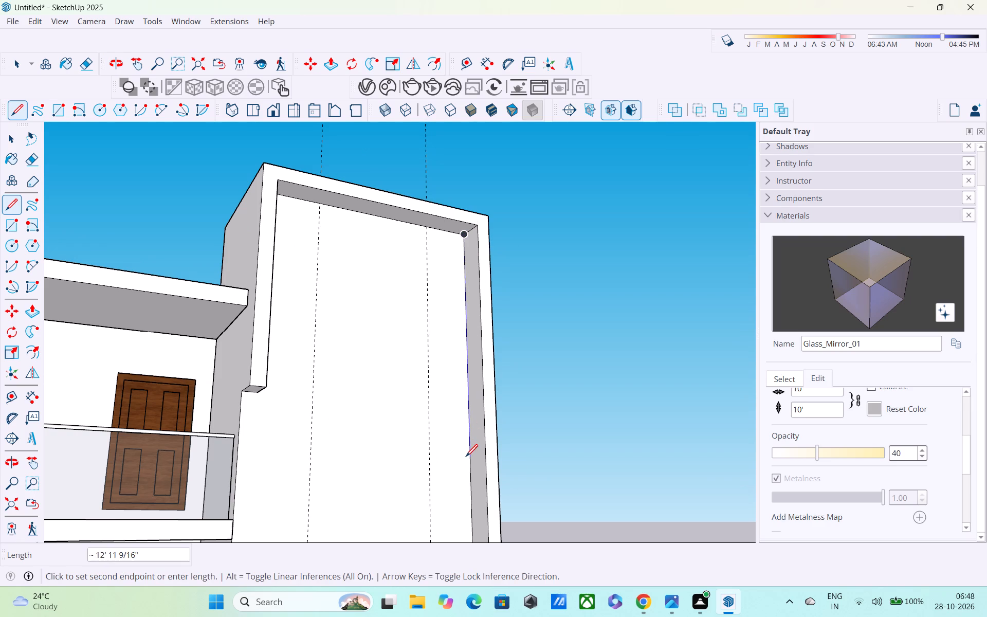
pyautogui.keyDown('shift'); pyautogui.moveTo(466, 458); pyautogui.dragTo(452, 284, button='middle'); pyautogui.keyUp('shift')
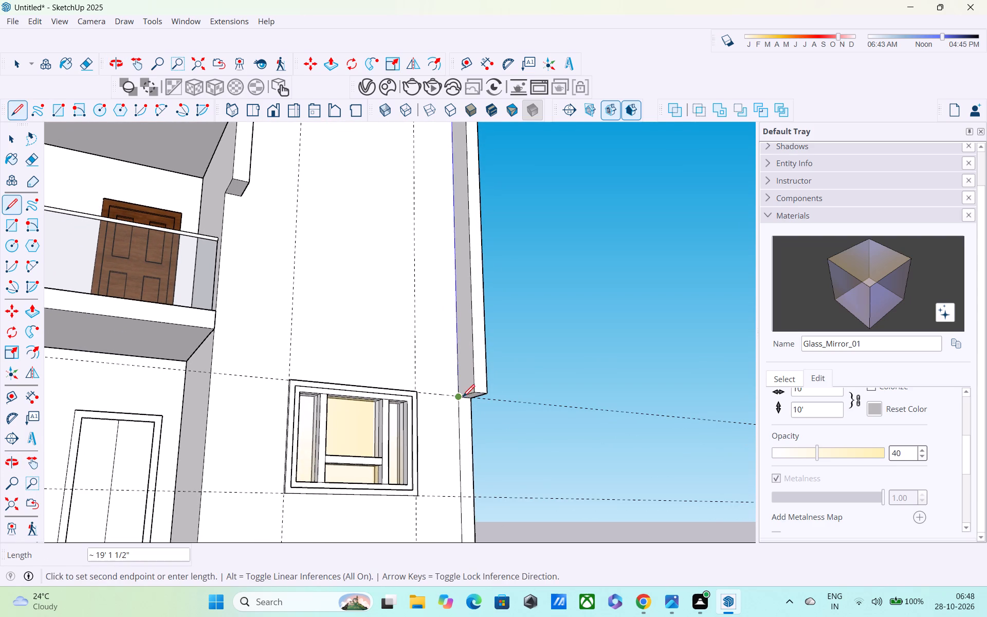
pyautogui.click(462, 398)
# Draw a line about 19' 1 5/8" up the tower's side face from the underside's back corner, plus a 1' 6" line to the front edge.
pyautogui.moveTo(466, 408); pyautogui.dragTo(86, 445, button='middle')
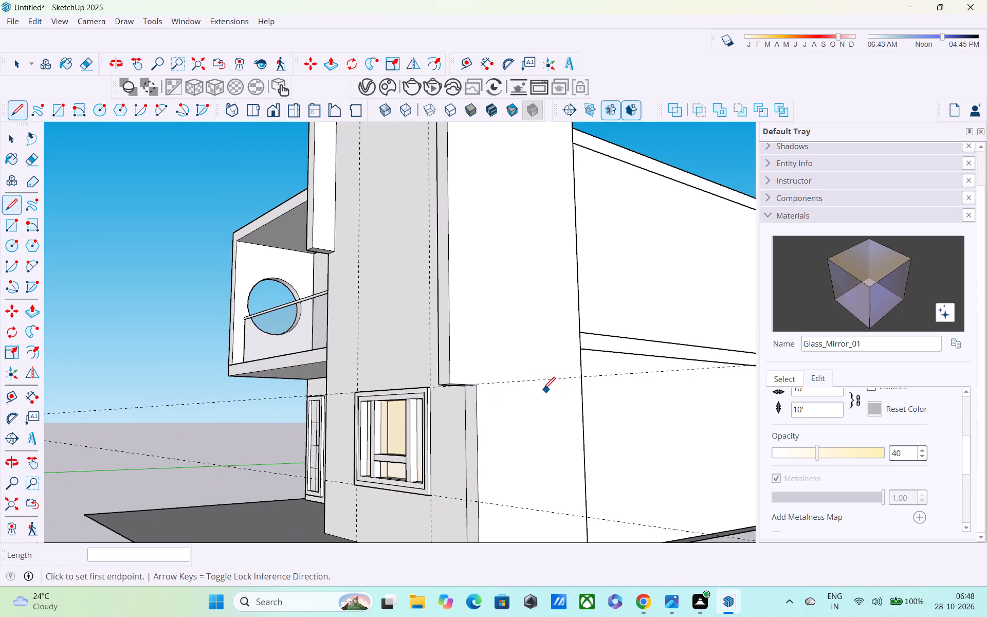
pyautogui.click(478, 389)
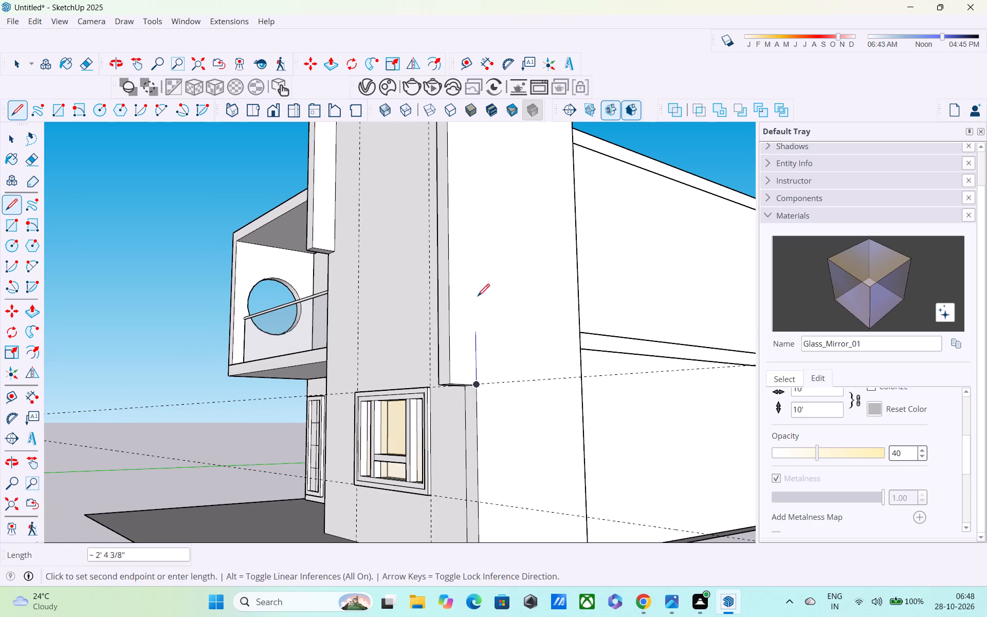
pyautogui.moveTo(478, 262); pyautogui.dragTo(511, 468, button='middle')
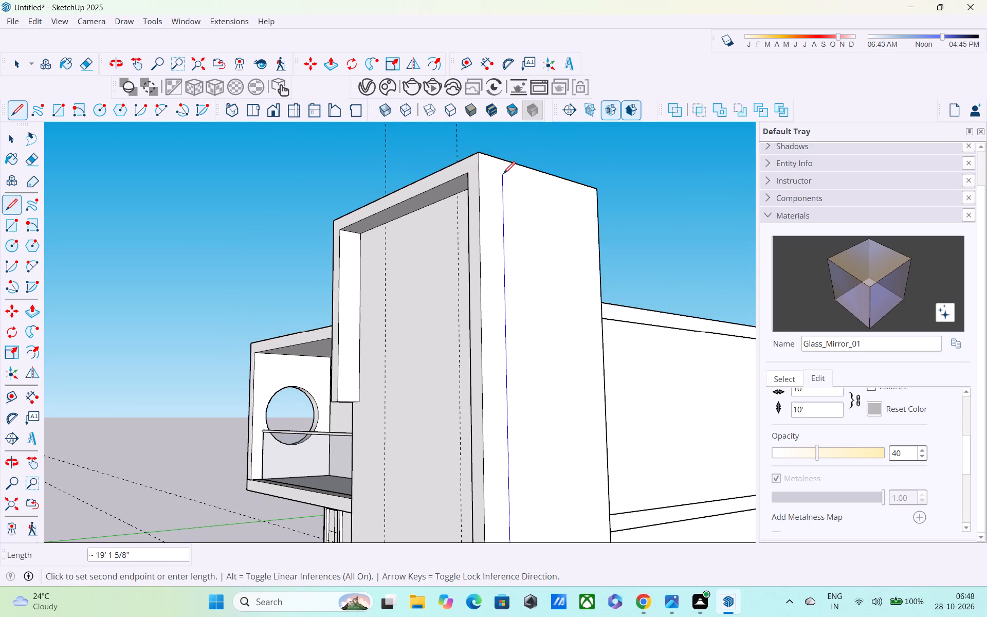
pyautogui.click(504, 174)
pyautogui.click(476, 175)
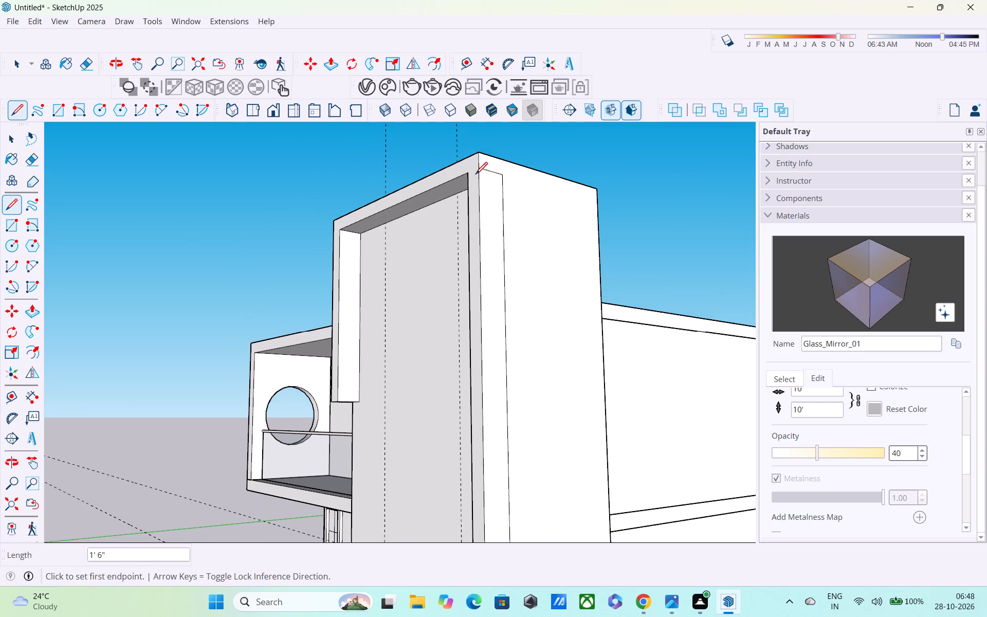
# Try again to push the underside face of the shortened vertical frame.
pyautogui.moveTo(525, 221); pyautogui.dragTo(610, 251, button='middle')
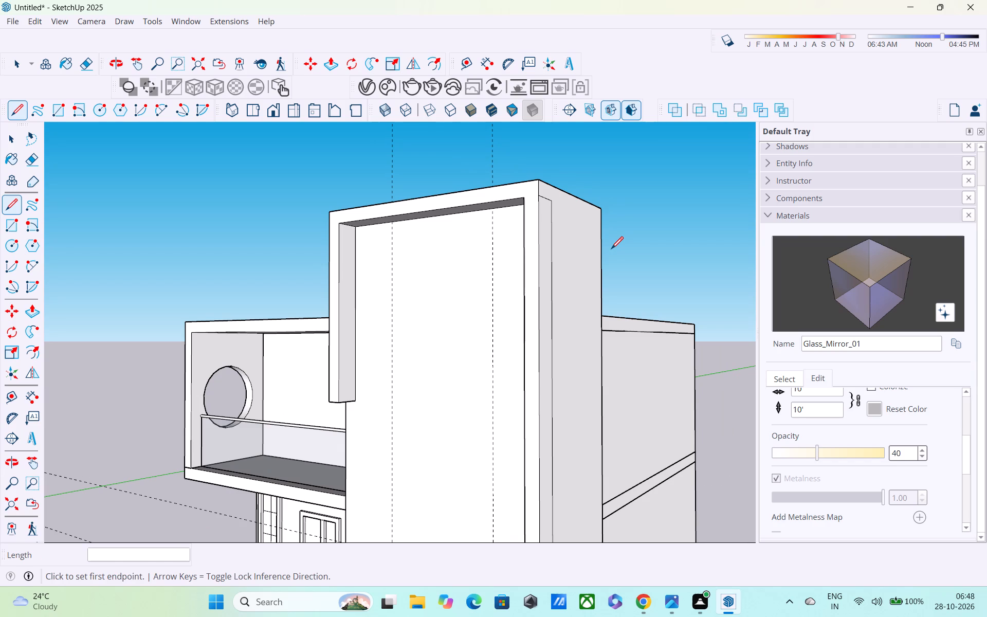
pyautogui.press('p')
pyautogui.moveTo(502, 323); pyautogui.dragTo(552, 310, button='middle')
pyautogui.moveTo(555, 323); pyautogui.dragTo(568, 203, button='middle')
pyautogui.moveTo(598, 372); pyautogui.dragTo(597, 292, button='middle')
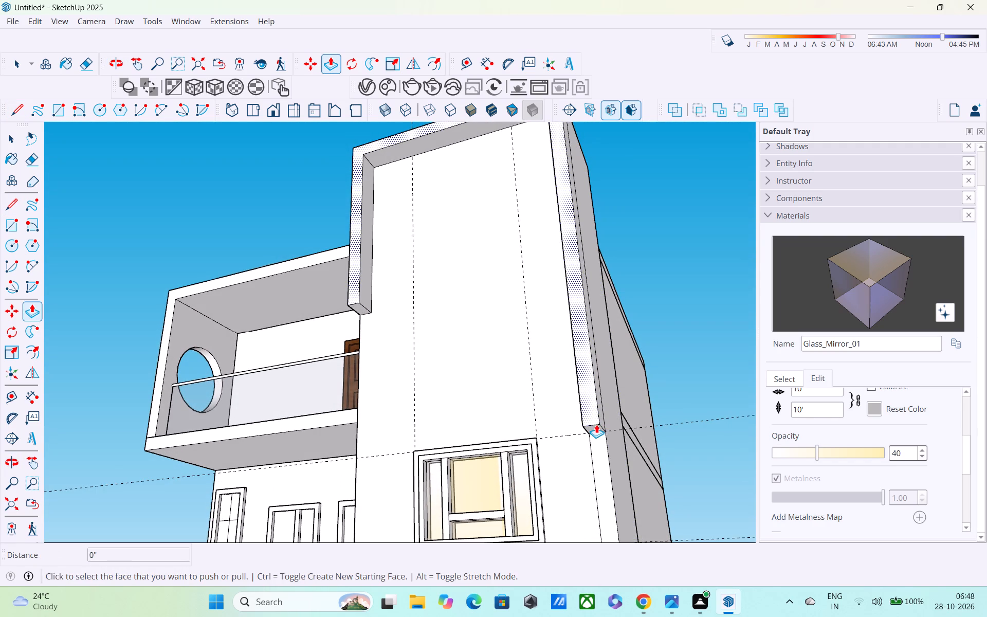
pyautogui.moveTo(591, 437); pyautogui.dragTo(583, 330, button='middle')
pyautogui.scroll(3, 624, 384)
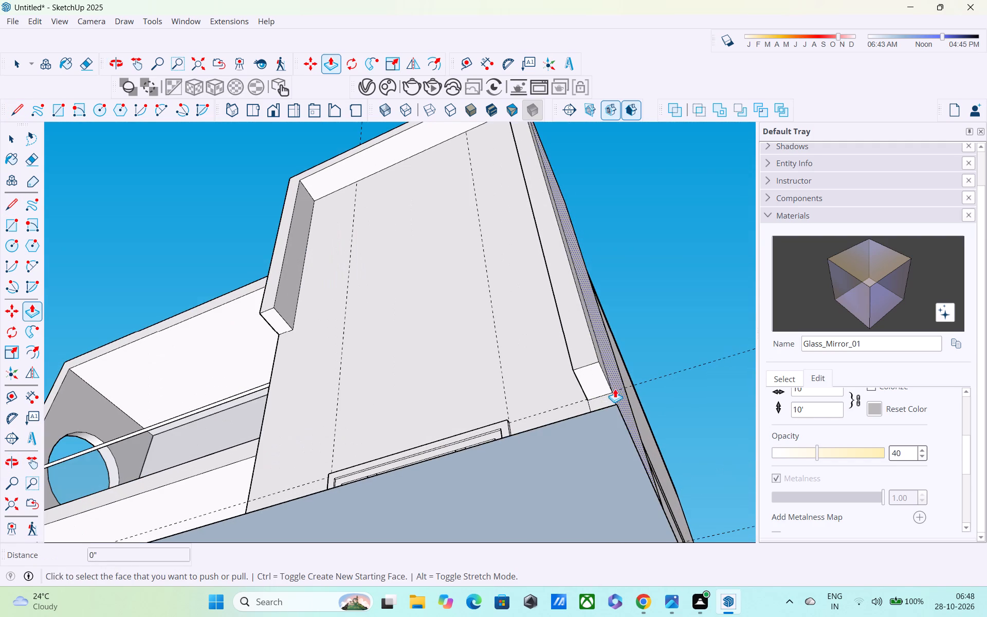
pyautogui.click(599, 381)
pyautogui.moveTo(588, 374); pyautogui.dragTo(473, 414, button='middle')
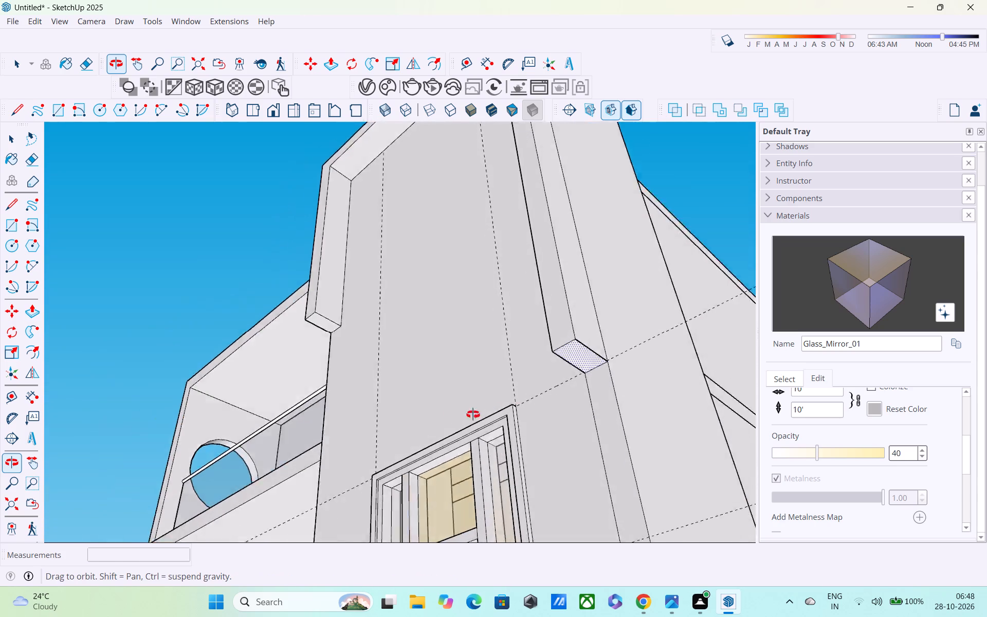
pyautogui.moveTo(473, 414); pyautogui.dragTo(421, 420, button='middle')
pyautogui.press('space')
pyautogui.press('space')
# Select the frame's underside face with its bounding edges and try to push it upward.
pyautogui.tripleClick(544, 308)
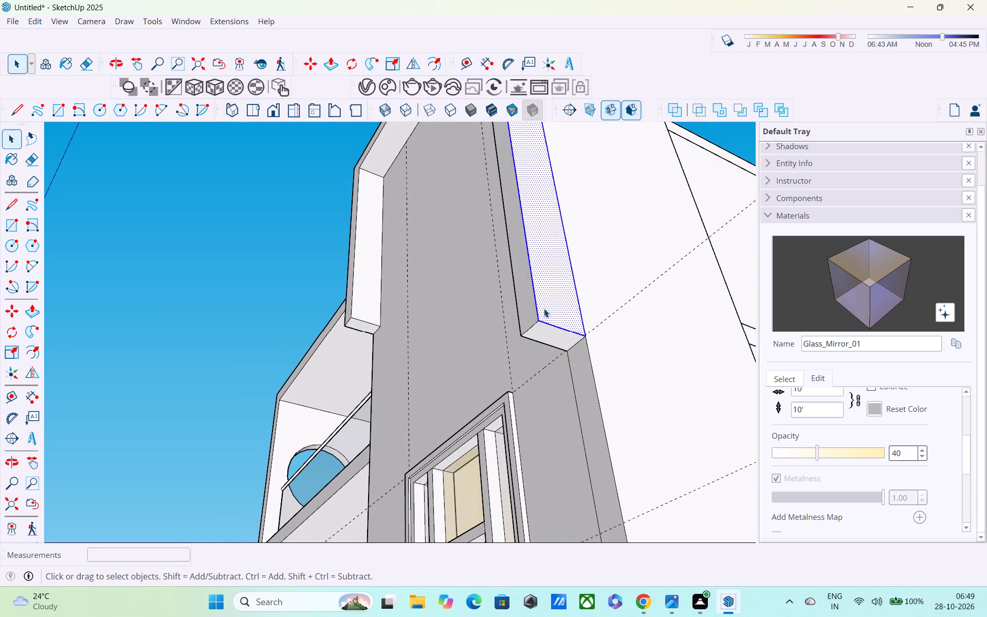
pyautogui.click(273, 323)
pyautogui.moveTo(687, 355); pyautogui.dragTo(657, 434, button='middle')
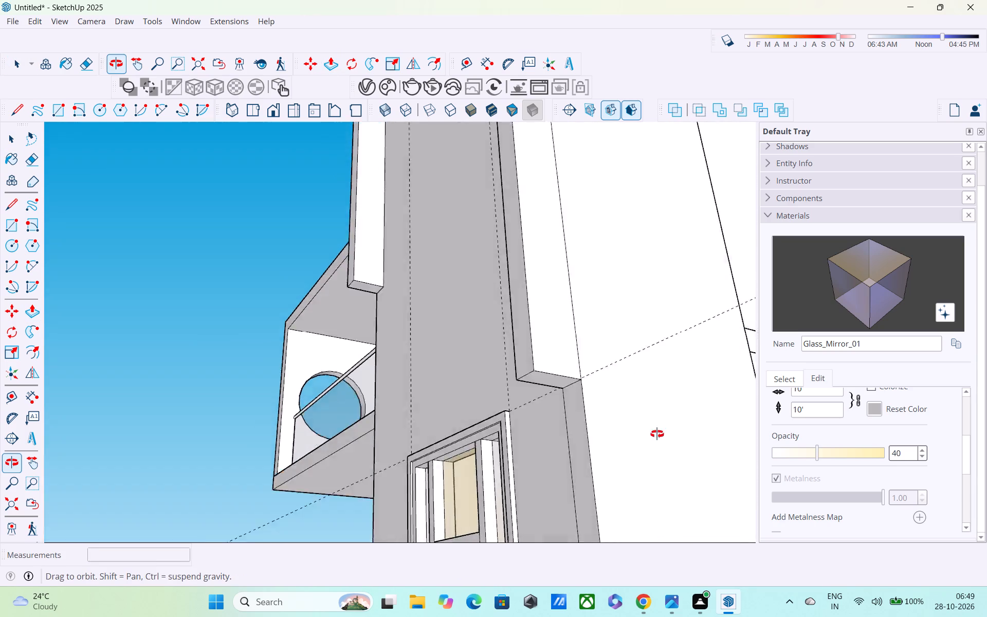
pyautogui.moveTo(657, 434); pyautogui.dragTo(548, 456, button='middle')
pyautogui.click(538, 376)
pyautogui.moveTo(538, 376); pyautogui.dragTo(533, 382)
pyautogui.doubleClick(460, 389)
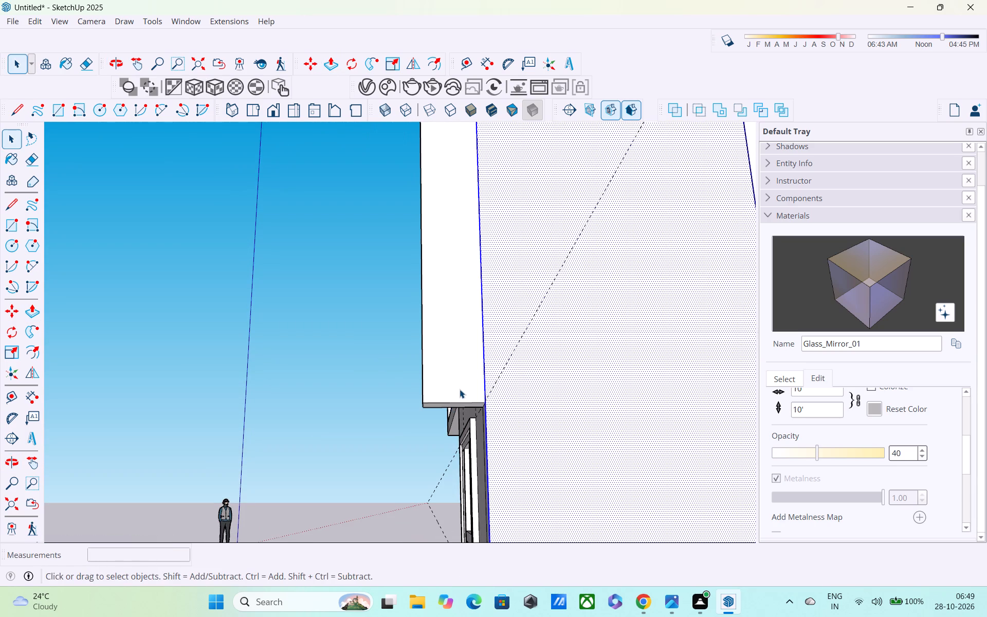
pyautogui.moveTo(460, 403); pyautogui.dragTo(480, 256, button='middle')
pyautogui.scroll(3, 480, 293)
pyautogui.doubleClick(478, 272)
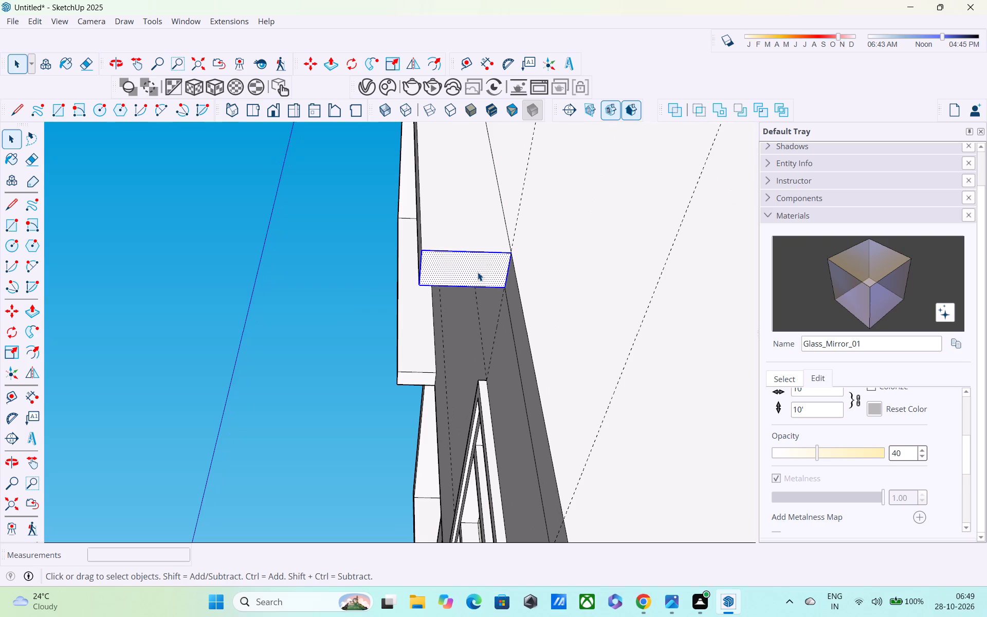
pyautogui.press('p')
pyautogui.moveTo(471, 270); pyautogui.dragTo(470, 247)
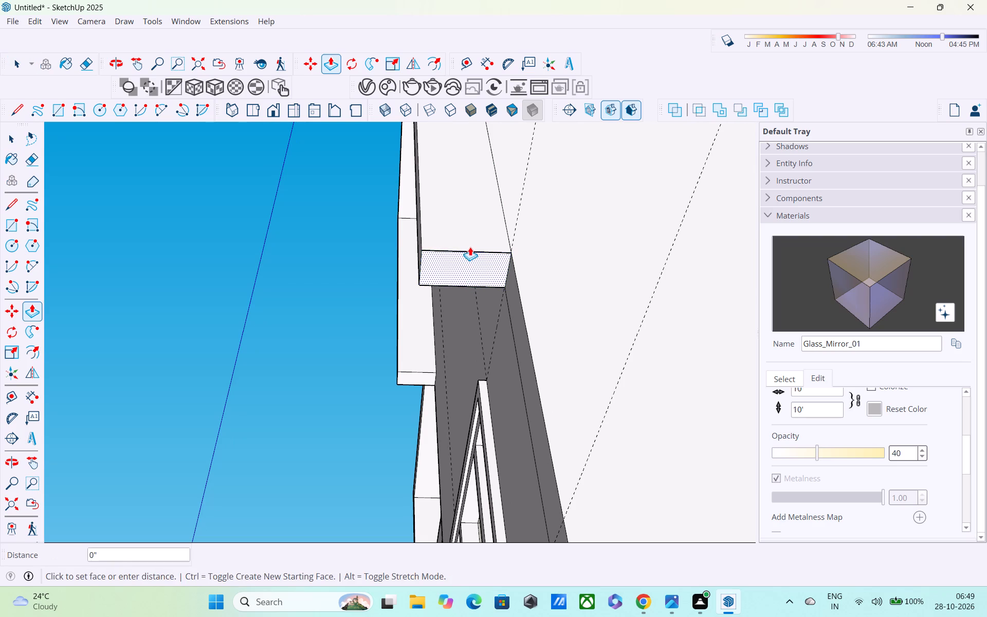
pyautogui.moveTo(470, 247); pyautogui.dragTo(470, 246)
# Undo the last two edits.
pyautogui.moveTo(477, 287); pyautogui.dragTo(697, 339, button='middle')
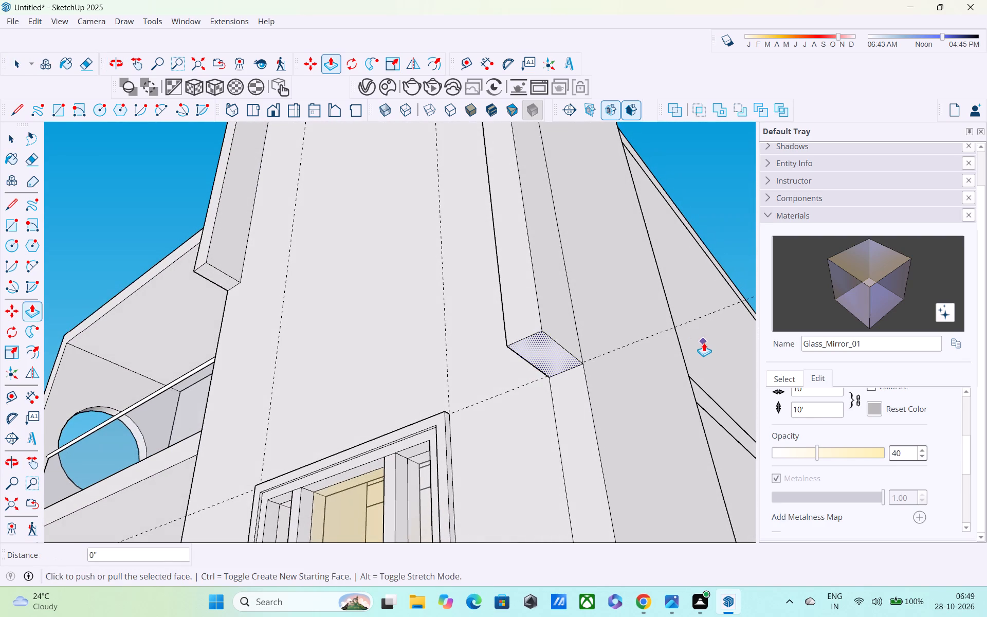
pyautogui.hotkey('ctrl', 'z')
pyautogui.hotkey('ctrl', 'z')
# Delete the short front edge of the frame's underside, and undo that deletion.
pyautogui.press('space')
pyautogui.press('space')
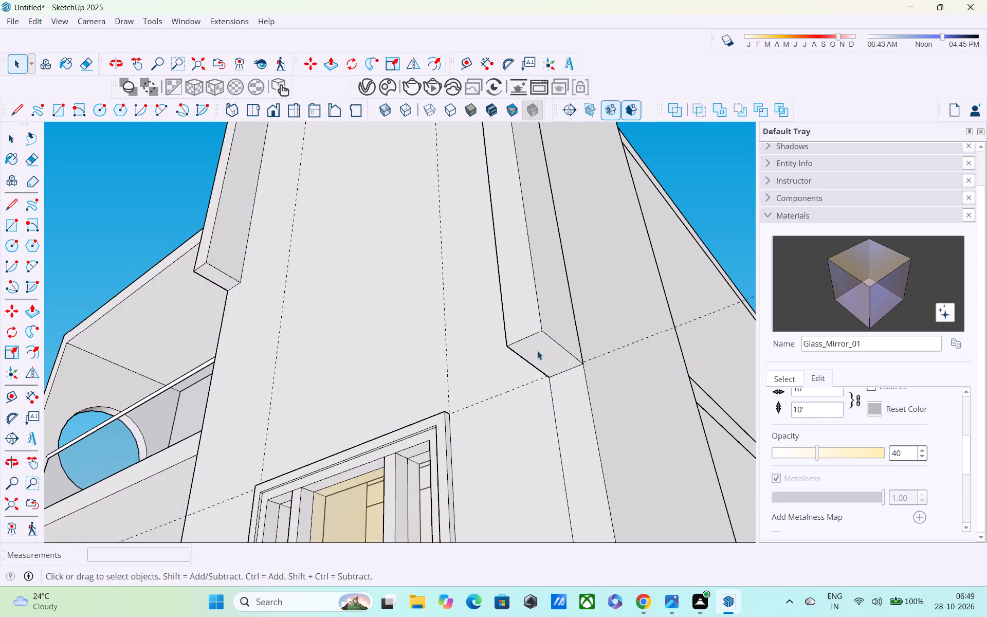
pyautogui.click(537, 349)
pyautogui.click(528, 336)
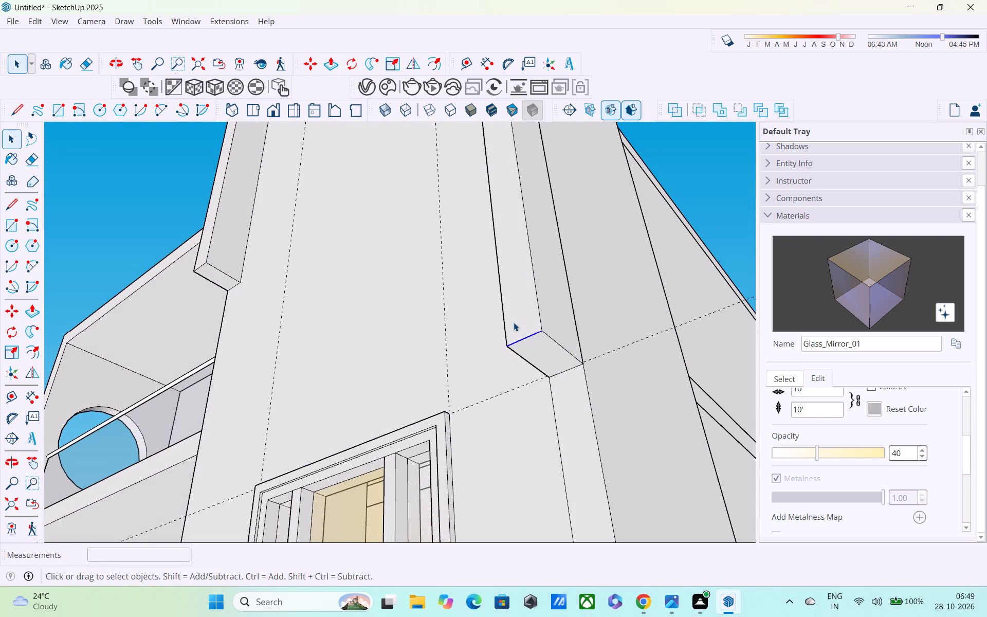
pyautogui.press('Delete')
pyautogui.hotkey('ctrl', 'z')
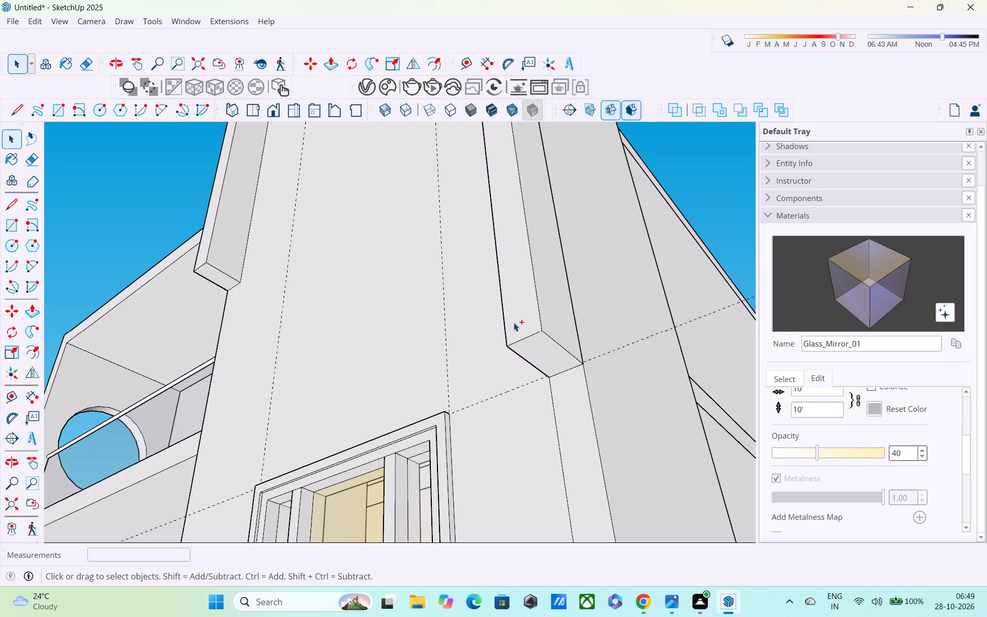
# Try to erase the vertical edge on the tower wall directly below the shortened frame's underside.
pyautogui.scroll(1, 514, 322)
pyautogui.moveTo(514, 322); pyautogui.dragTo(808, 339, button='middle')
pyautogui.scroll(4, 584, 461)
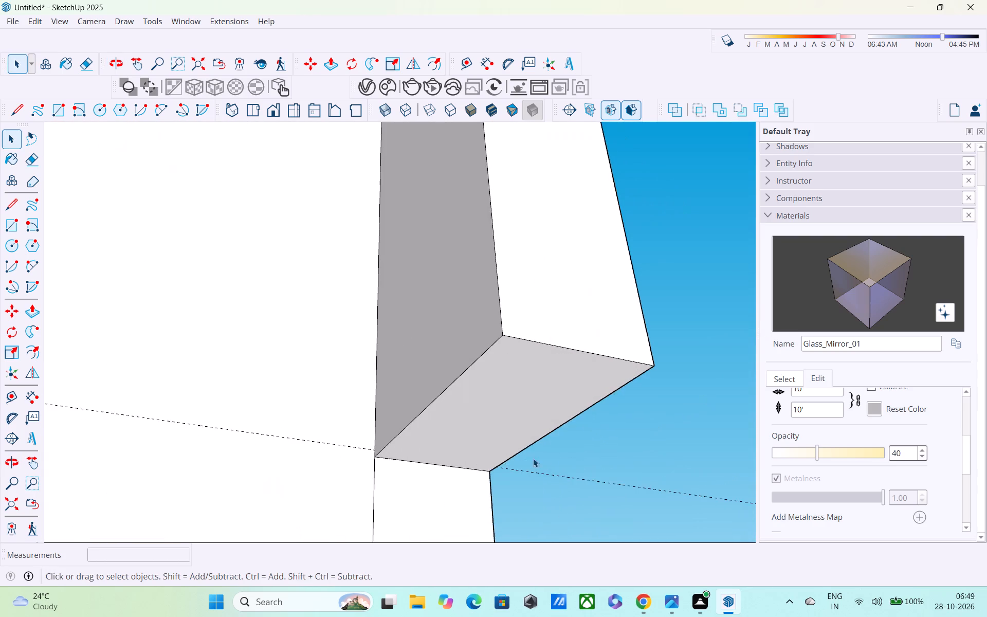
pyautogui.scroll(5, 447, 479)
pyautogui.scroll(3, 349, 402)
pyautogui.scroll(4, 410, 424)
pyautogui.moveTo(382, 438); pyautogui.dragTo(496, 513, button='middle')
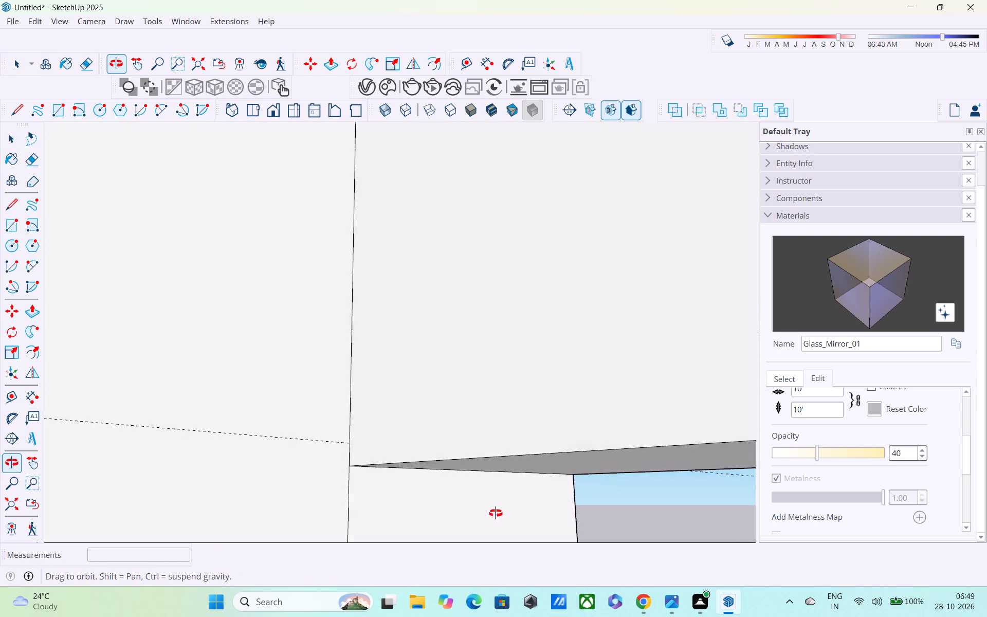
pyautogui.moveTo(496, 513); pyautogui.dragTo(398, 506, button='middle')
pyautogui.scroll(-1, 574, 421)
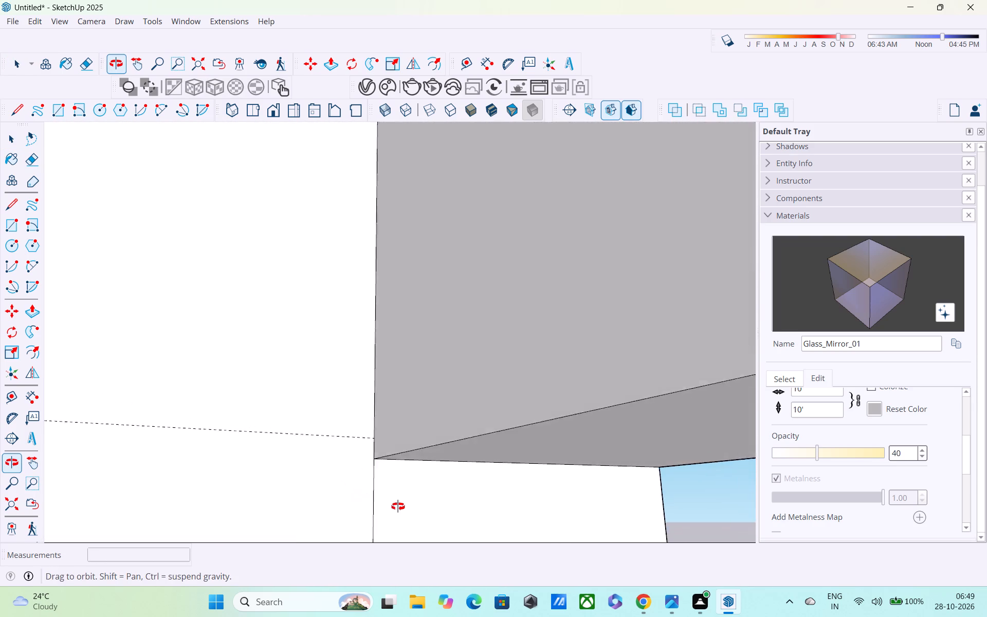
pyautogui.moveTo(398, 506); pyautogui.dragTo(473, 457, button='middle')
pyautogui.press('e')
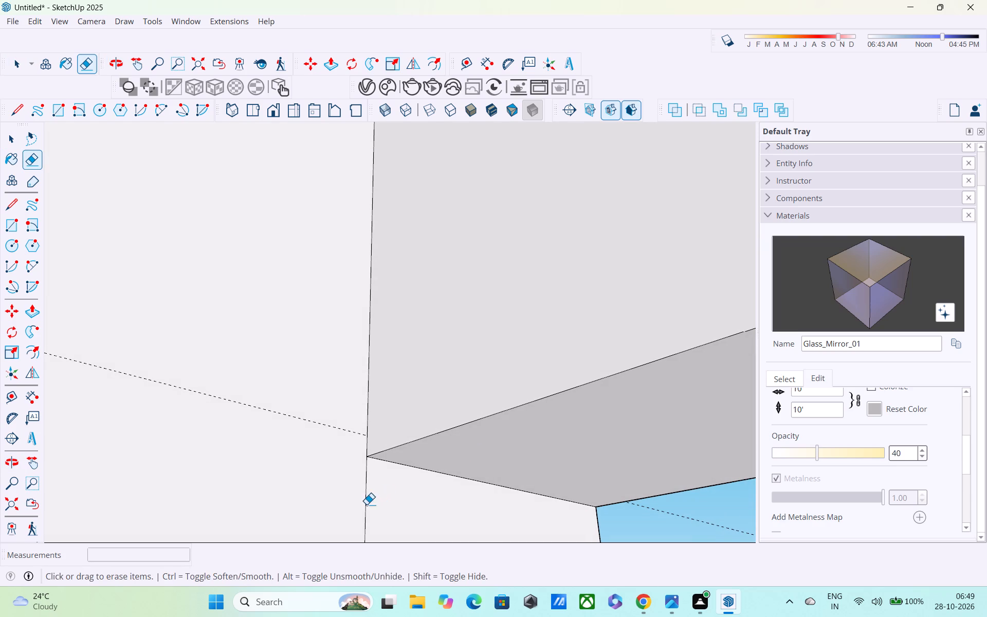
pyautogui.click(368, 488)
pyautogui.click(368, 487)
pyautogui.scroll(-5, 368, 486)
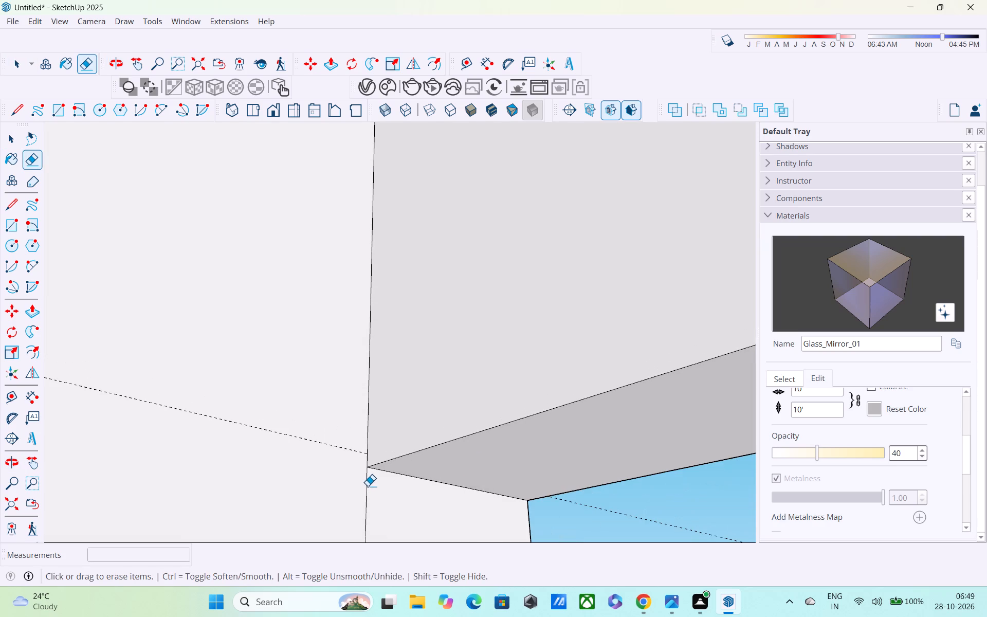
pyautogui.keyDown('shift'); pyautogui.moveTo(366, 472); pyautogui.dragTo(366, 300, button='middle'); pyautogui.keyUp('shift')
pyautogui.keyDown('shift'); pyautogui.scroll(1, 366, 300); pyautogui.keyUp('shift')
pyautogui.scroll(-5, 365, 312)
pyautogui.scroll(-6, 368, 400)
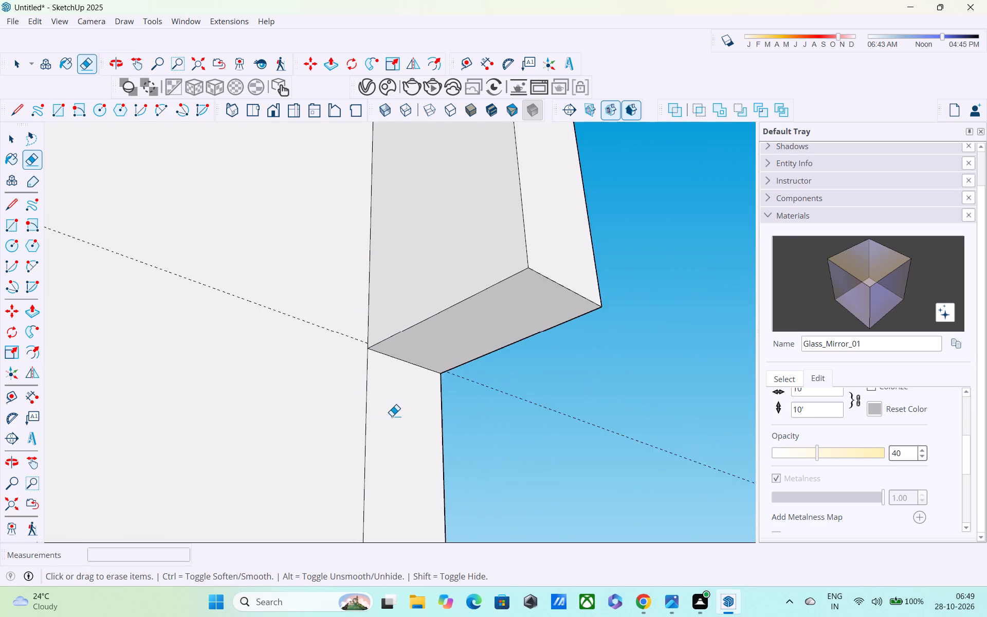
# Select the vertical edge below the frame and examine how far down the tower wall it runs.
pyautogui.scroll(1, 479, 413)
pyautogui.press('space')
pyautogui.click(495, 415)
pyautogui.click(190, 387)
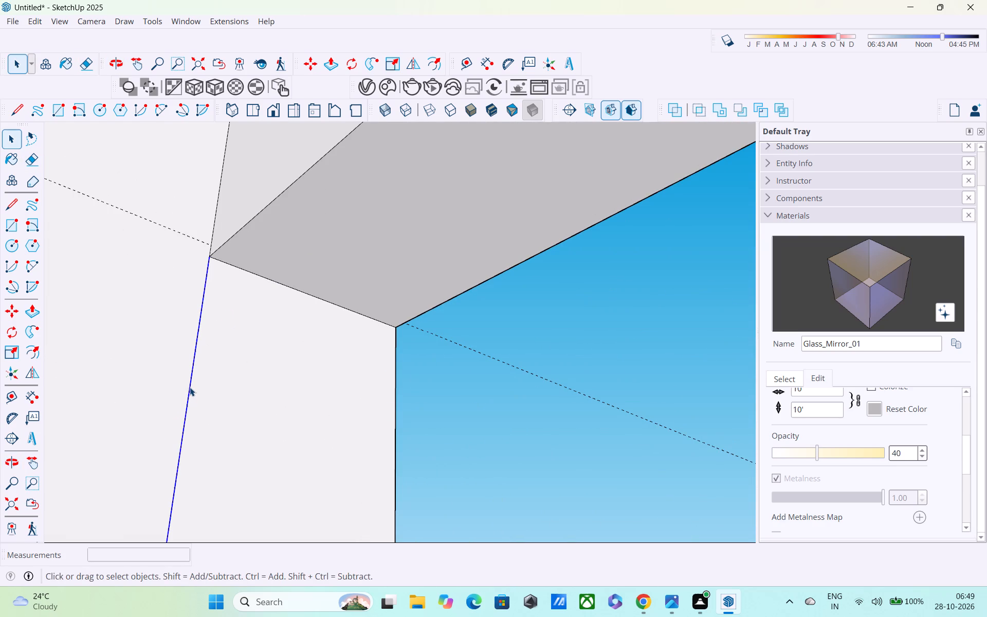
pyautogui.scroll(-11, 190, 387)
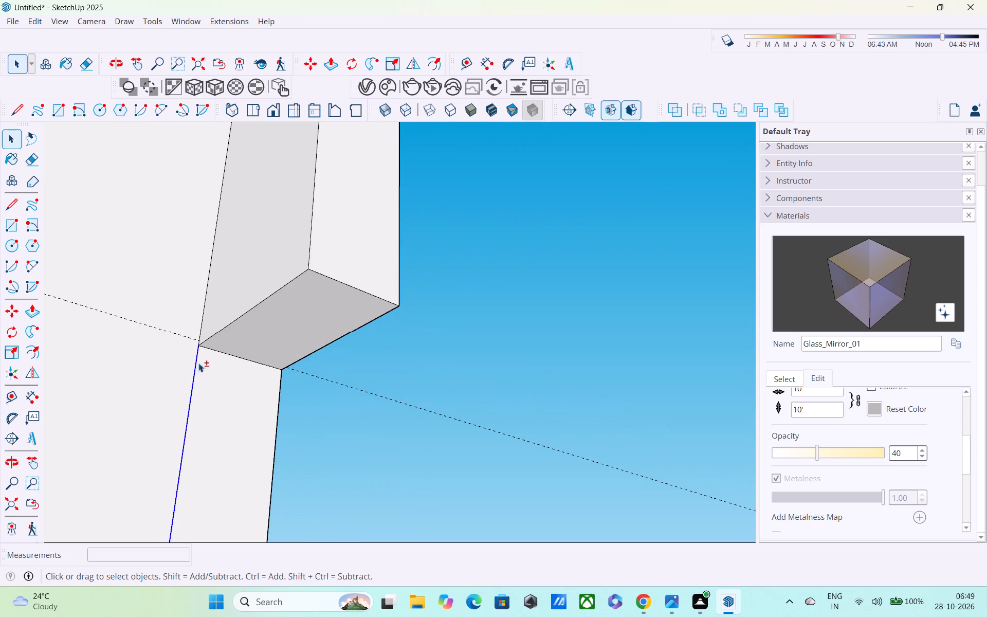
pyautogui.scroll(-5, 206, 338)
pyautogui.scroll(-5, 211, 382)
pyautogui.keyDown('shift'); pyautogui.moveTo(211, 390); pyautogui.dragTo(356, 328, button='middle'); pyautogui.keyUp('shift')
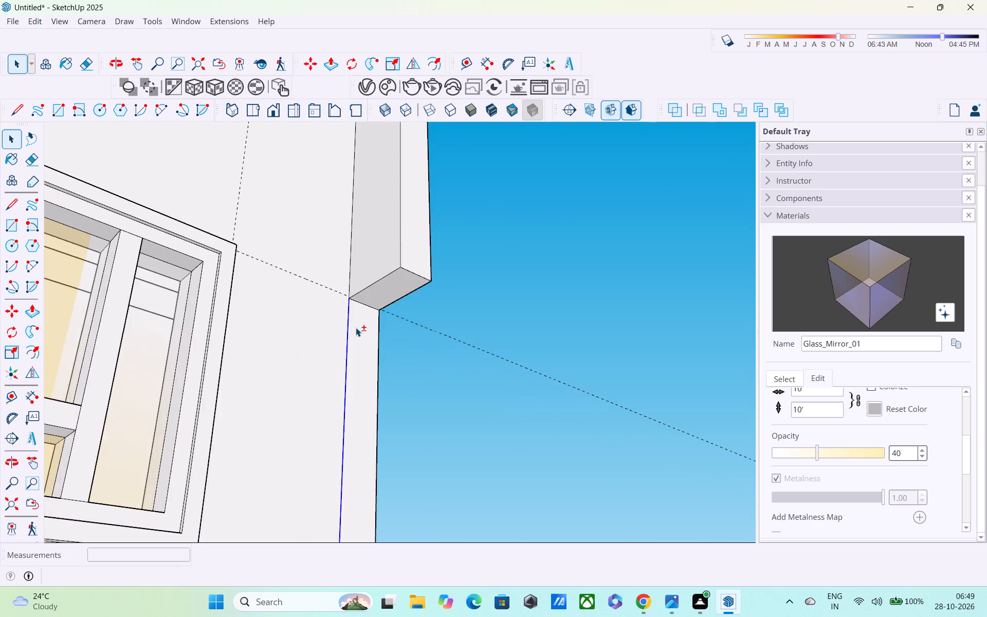
pyautogui.scroll(-4, 356, 332)
pyautogui.moveTo(359, 343); pyautogui.dragTo(258, 443, button='middle')
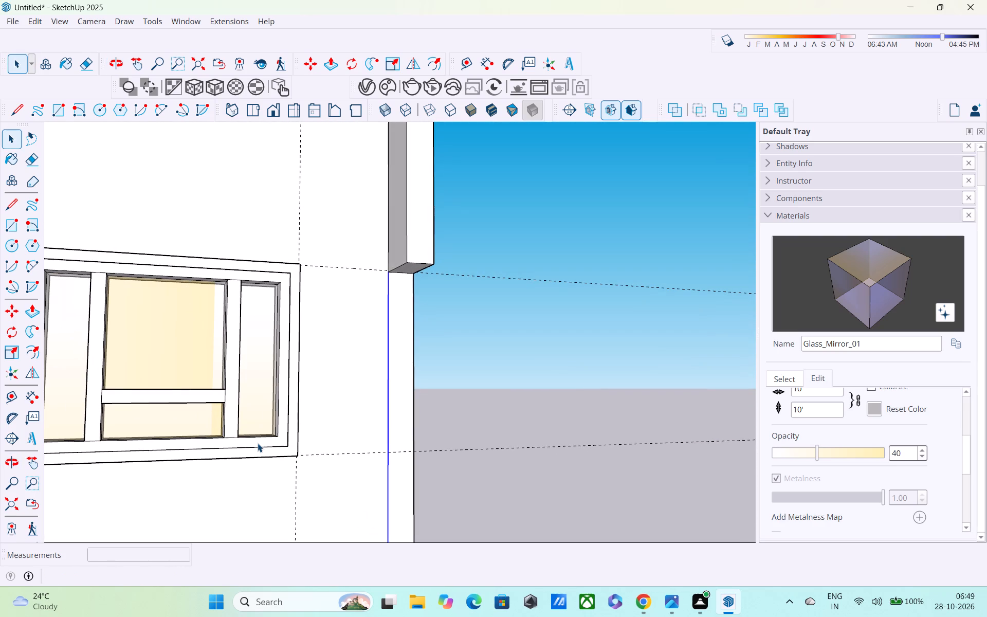
pyautogui.scroll(-5, 258, 443)
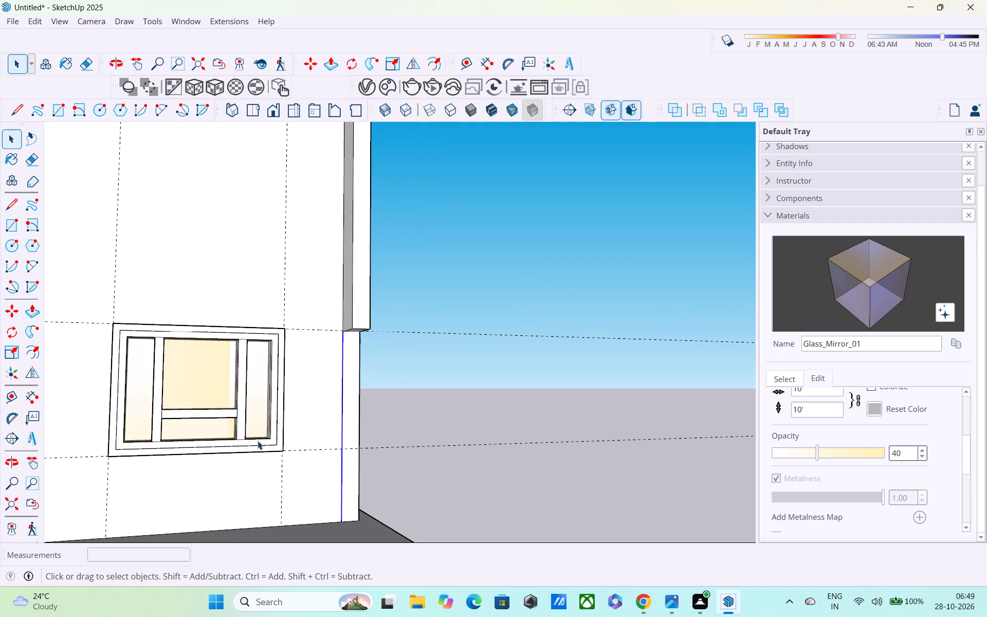
pyautogui.press('Escape')
pyautogui.click(395, 365)
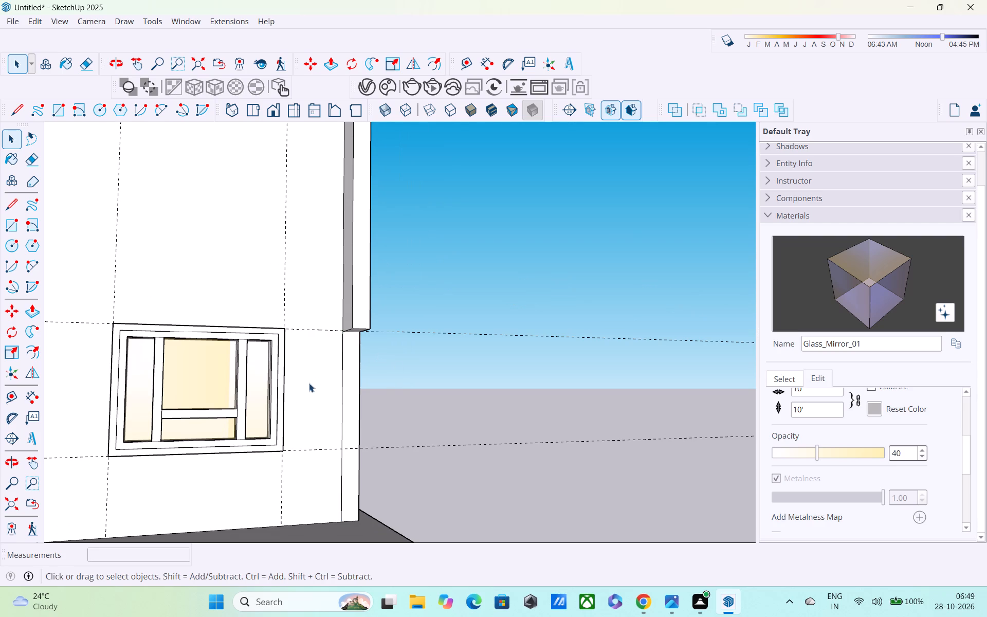
# Delete the leftover vertical edge on the tower wall between the frame's underside and the ground.
pyautogui.moveTo(309, 383); pyautogui.dragTo(491, 409, button='middle')
pyautogui.scroll(-3, 460, 385)
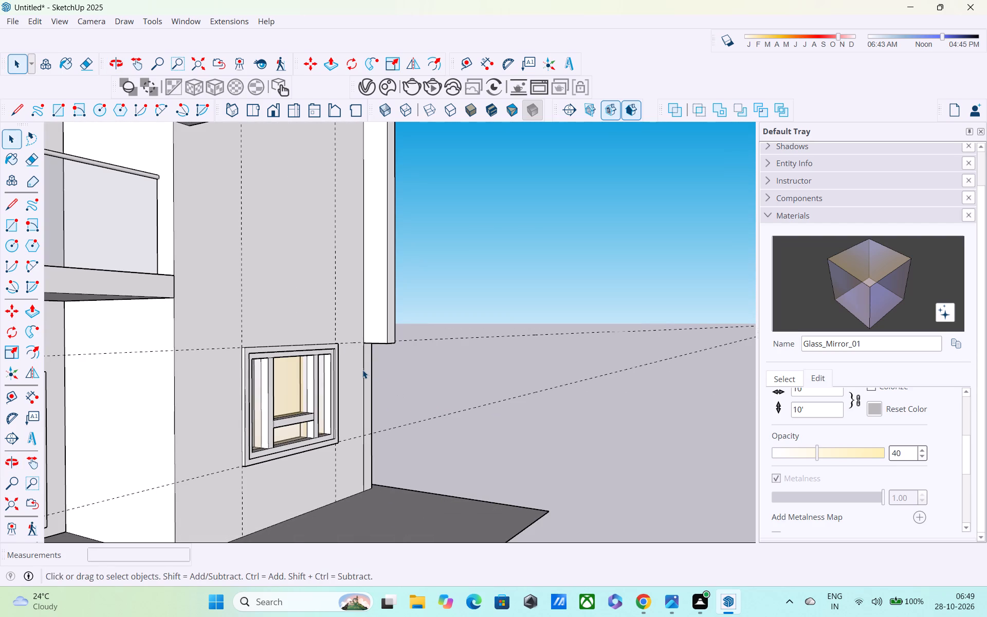
pyautogui.click(362, 370)
pyautogui.click(364, 381)
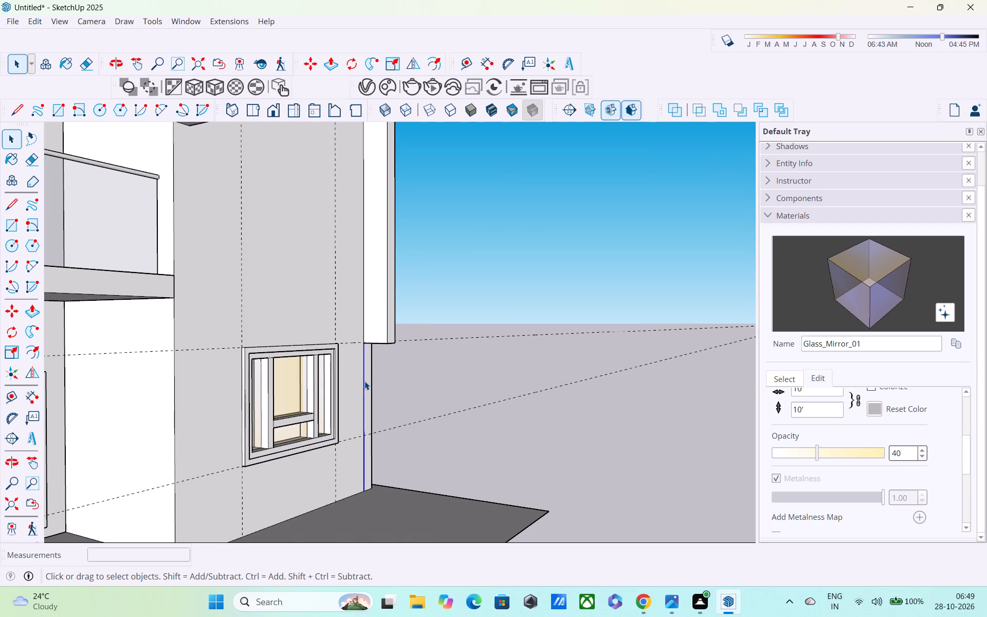
pyautogui.press('Delete')
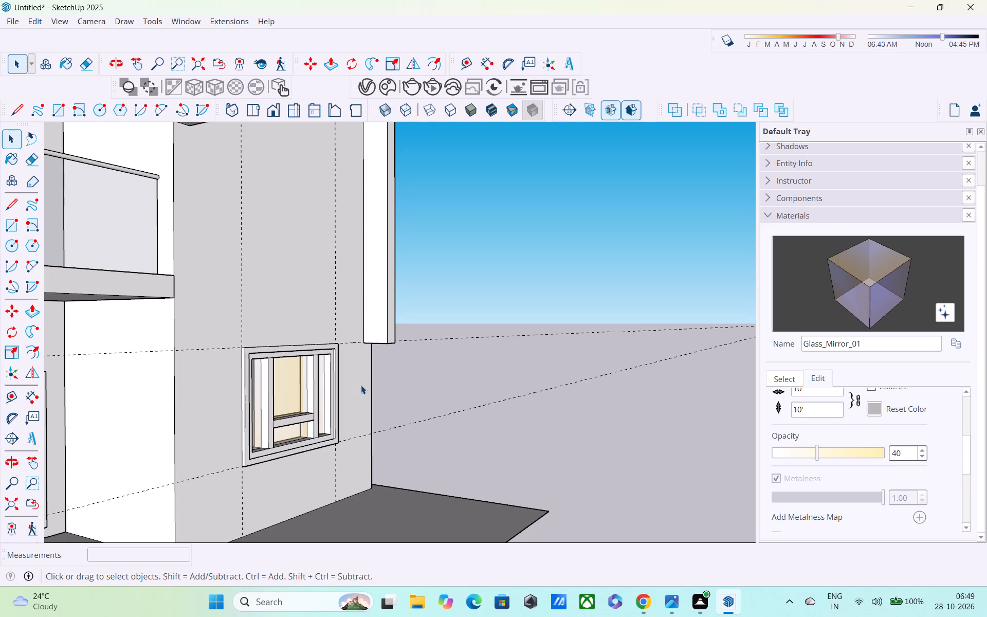
# Copy the bottom edge of the frame's inner side face about 1' 3 9/16" upward along the frame.
pyautogui.moveTo(370, 365); pyautogui.dragTo(125, 371, button='middle')
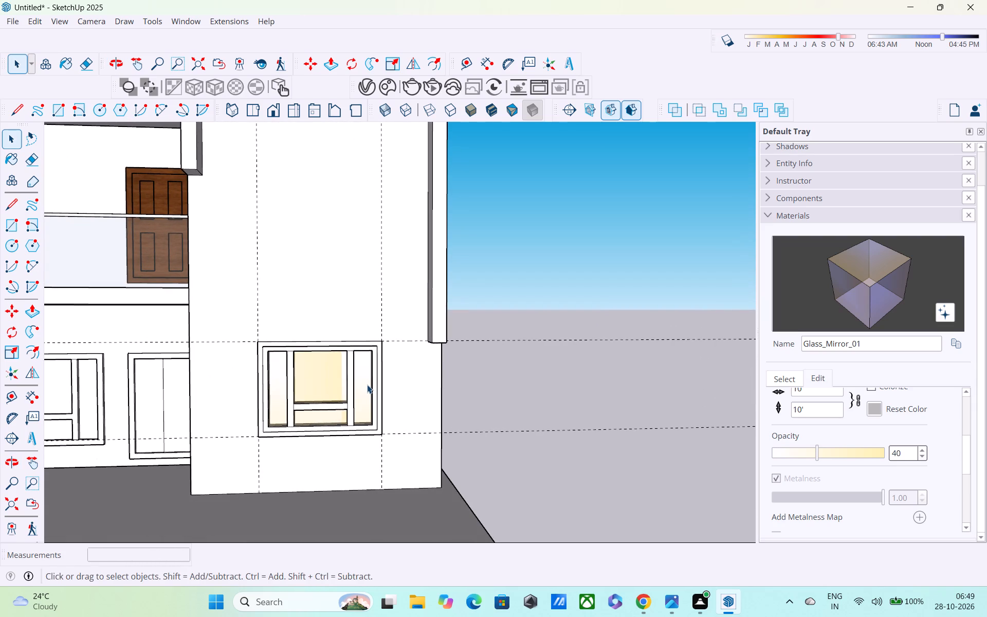
pyautogui.press('l')
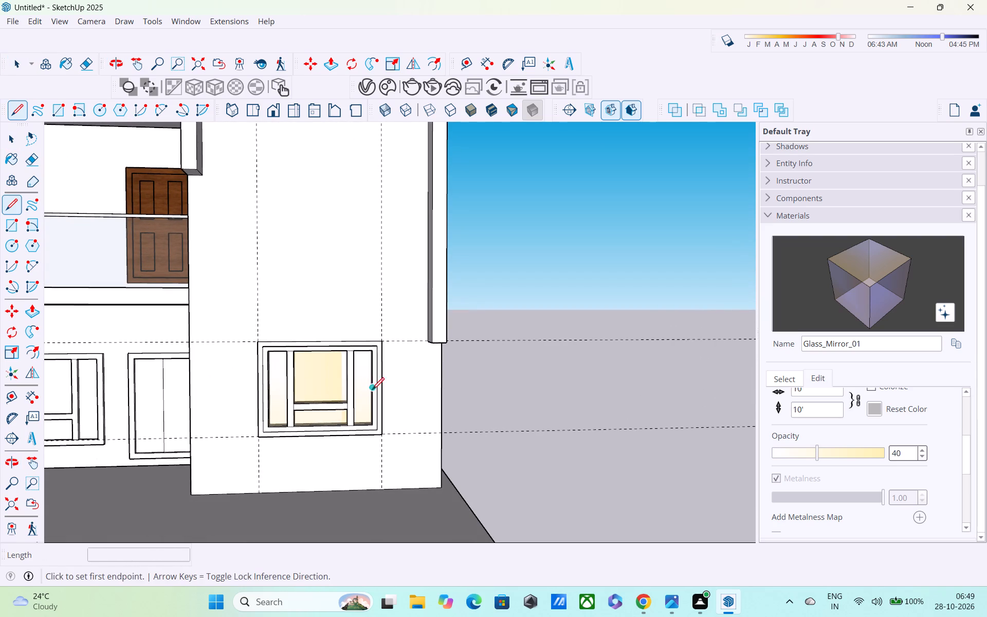
pyautogui.press('space')
pyautogui.scroll(4, 412, 327)
pyautogui.moveTo(443, 339); pyautogui.dragTo(528, 347, button='middle')
pyautogui.scroll(4, 467, 353)
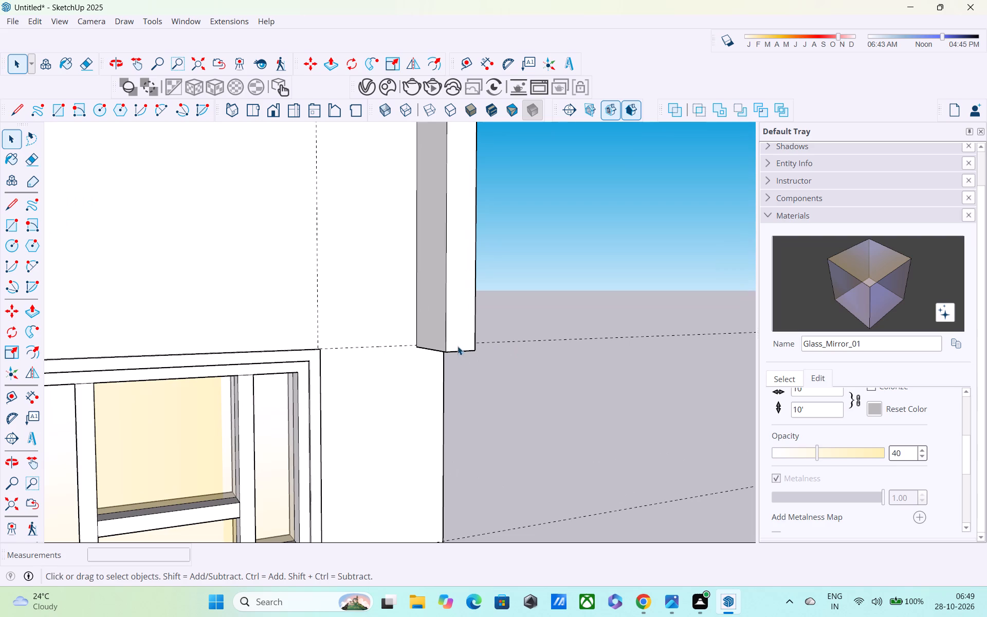
pyautogui.click(437, 352)
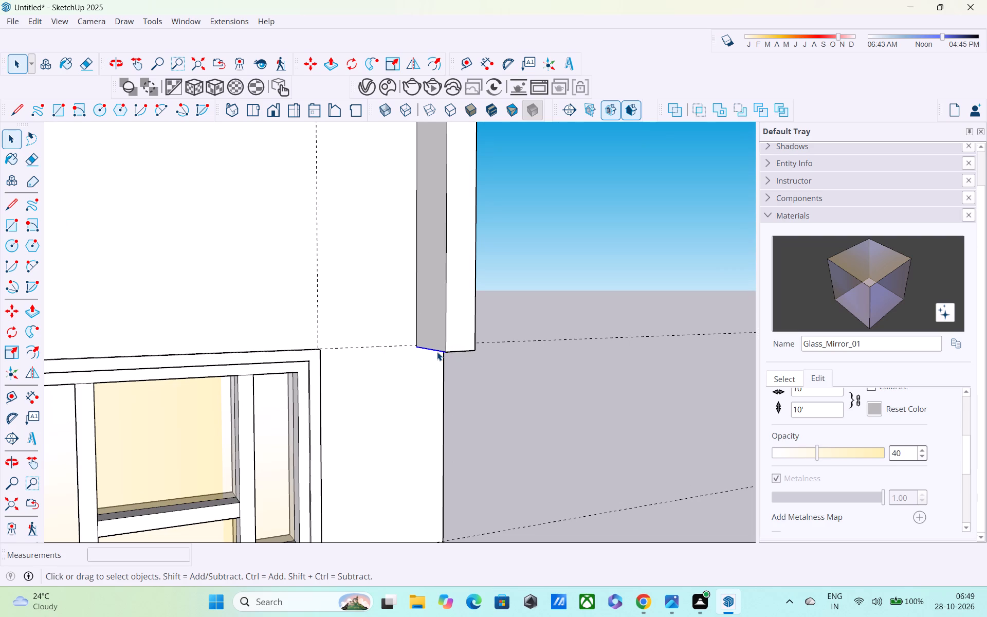
pyautogui.press('m')
pyautogui.click(417, 349)
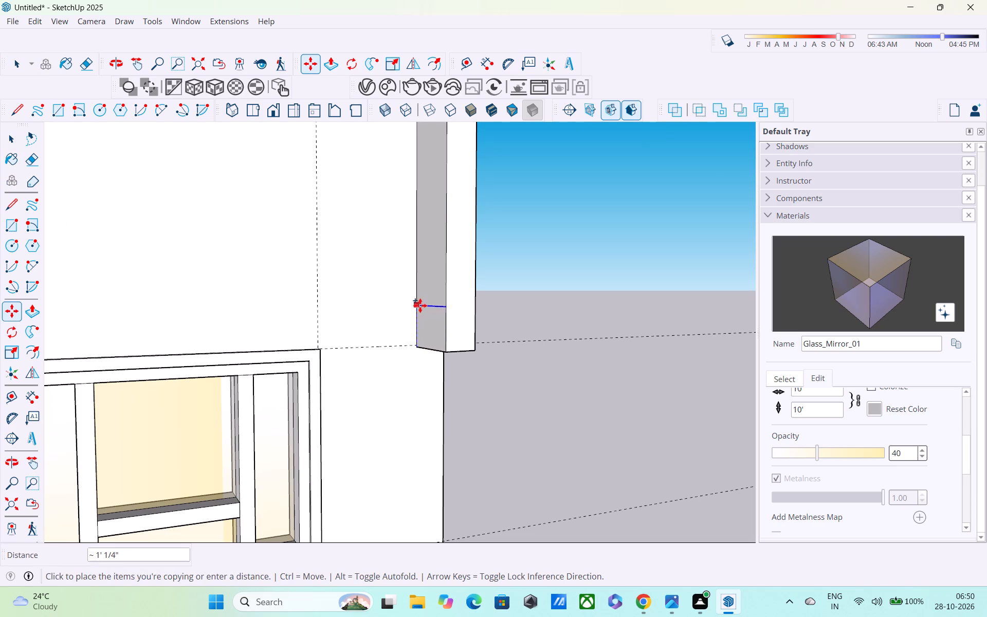
pyautogui.moveTo(420, 304); pyautogui.dragTo(520, 287, button='middle')
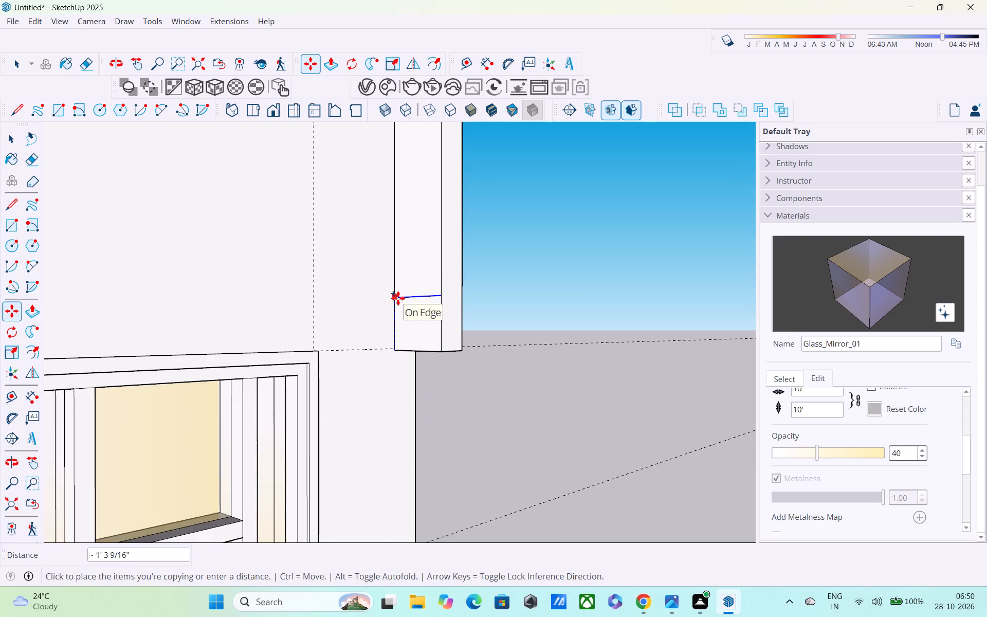
pyautogui.click(398, 298)
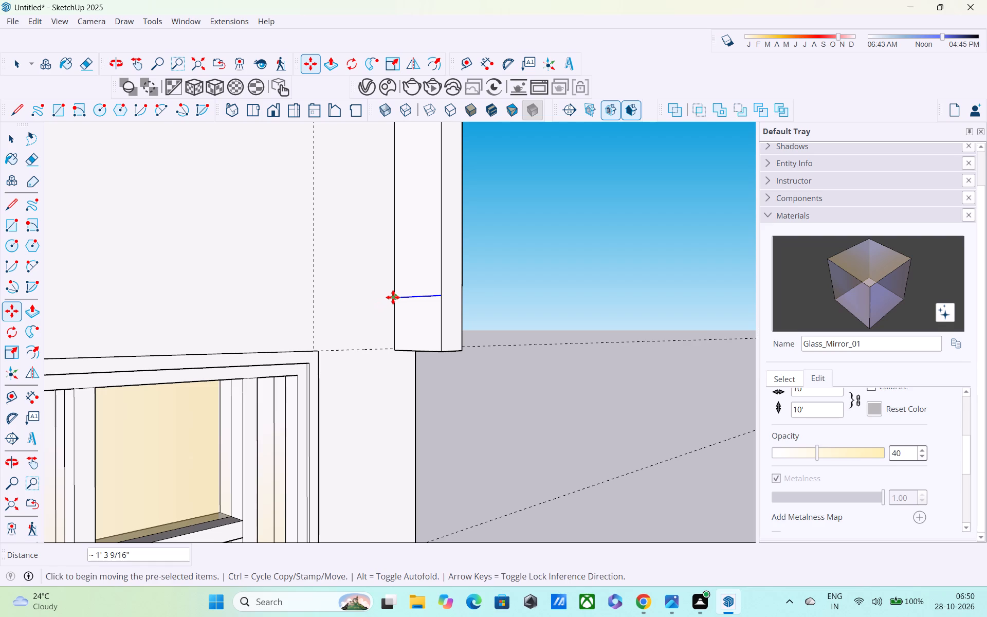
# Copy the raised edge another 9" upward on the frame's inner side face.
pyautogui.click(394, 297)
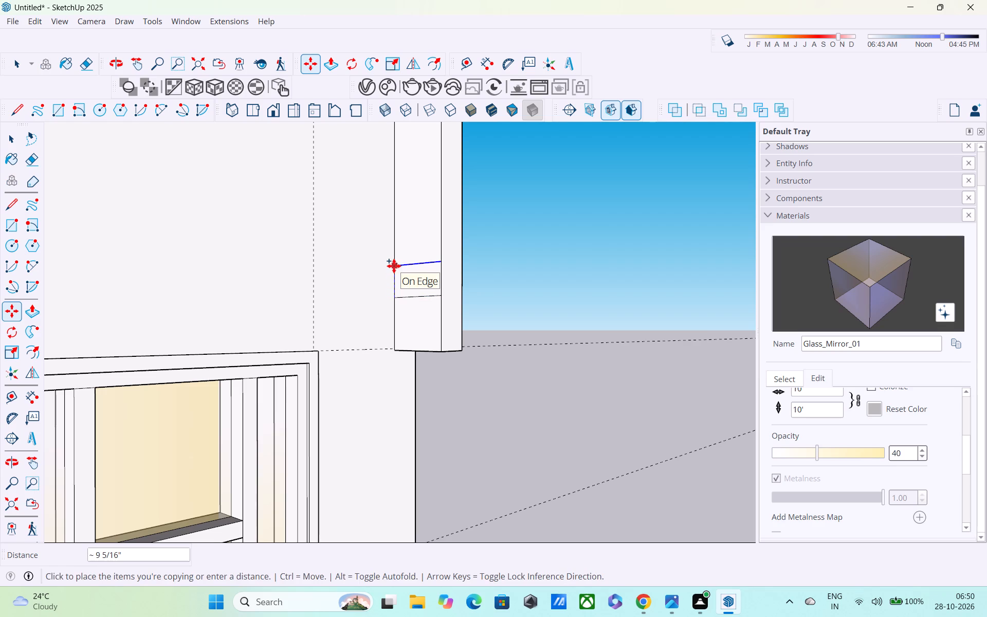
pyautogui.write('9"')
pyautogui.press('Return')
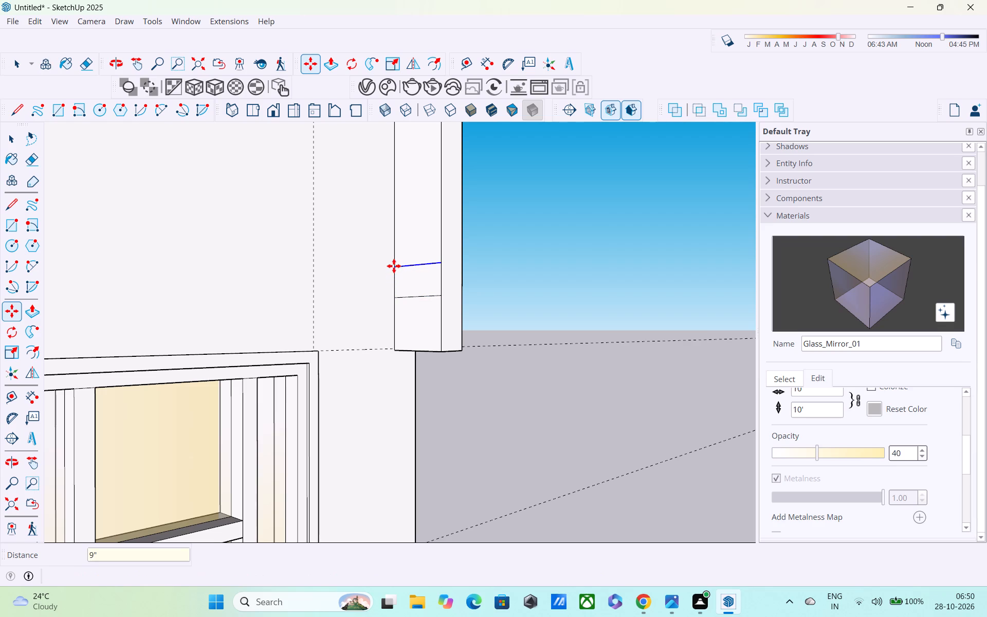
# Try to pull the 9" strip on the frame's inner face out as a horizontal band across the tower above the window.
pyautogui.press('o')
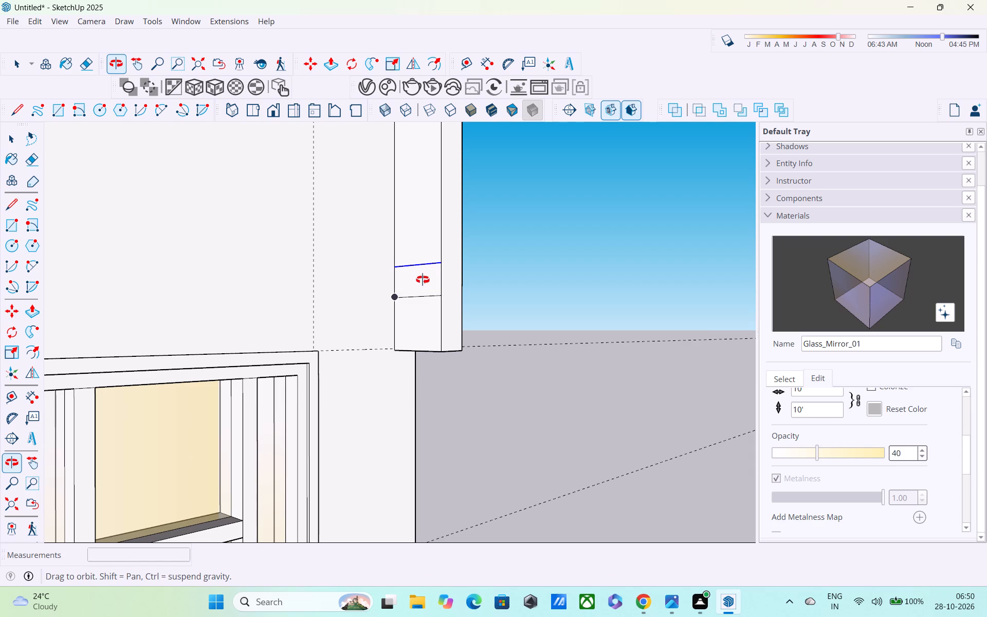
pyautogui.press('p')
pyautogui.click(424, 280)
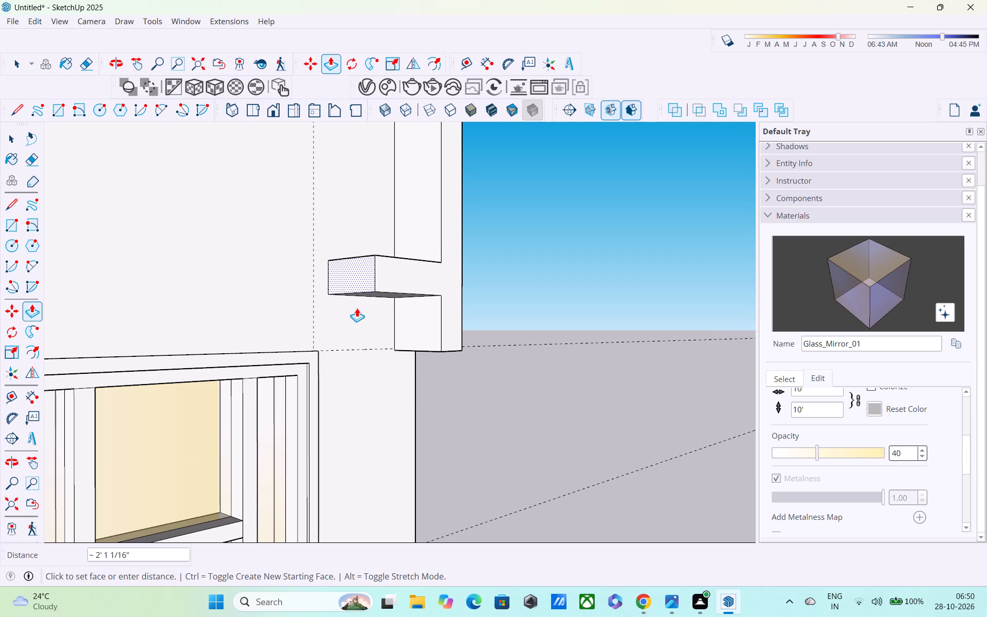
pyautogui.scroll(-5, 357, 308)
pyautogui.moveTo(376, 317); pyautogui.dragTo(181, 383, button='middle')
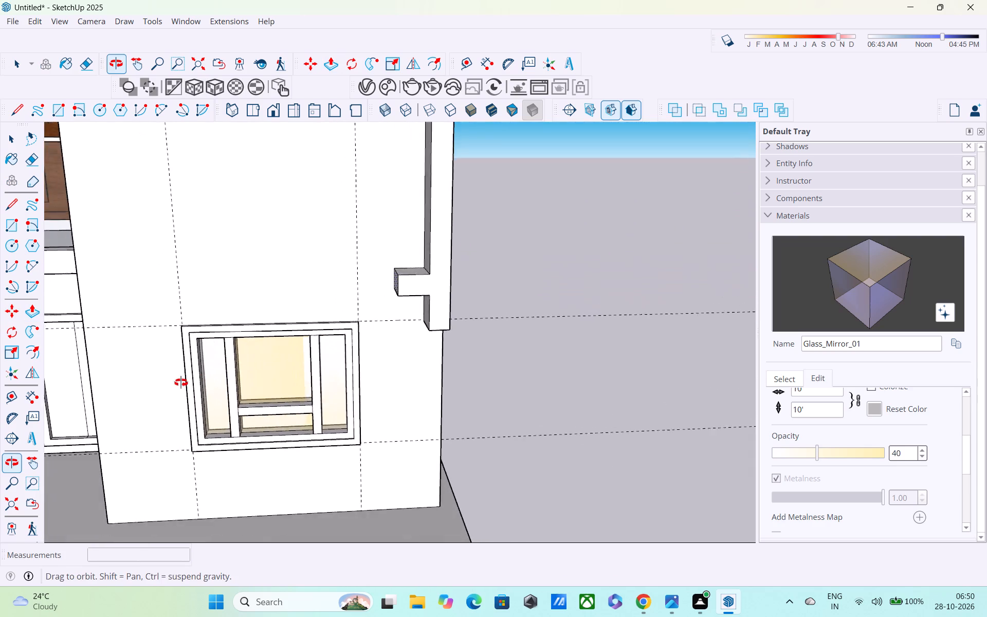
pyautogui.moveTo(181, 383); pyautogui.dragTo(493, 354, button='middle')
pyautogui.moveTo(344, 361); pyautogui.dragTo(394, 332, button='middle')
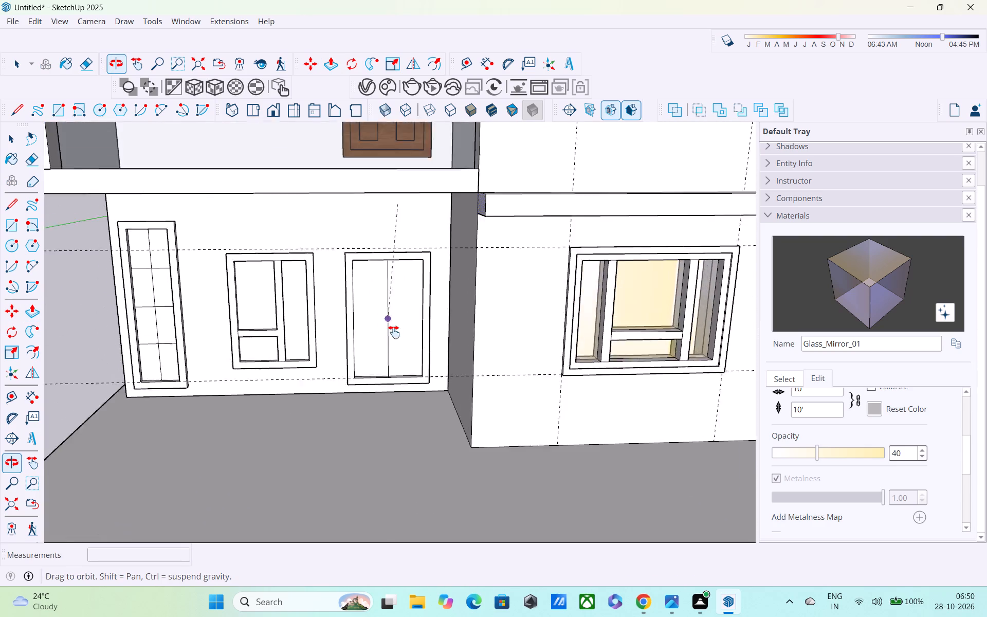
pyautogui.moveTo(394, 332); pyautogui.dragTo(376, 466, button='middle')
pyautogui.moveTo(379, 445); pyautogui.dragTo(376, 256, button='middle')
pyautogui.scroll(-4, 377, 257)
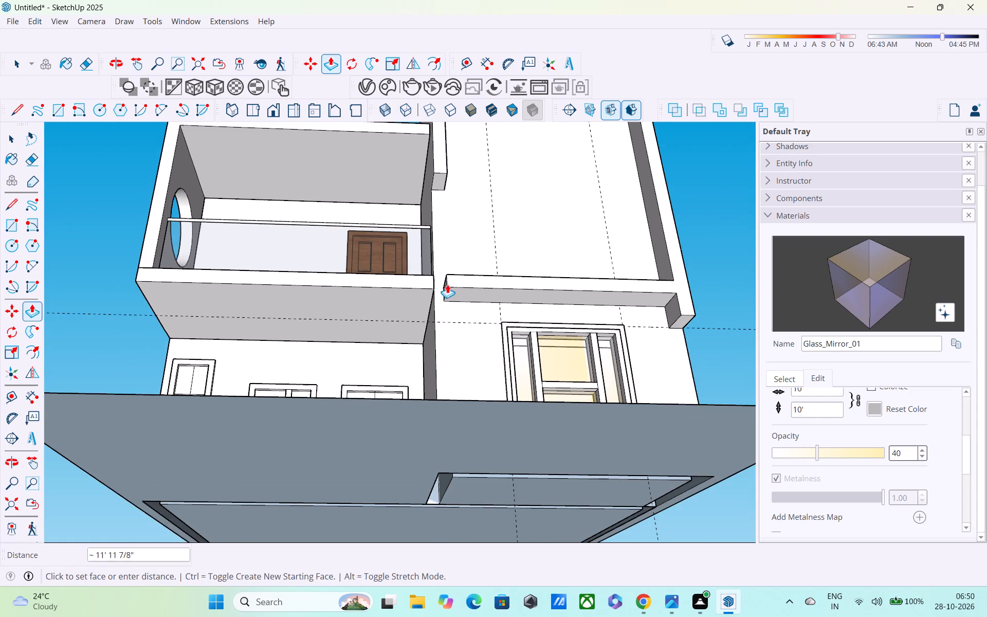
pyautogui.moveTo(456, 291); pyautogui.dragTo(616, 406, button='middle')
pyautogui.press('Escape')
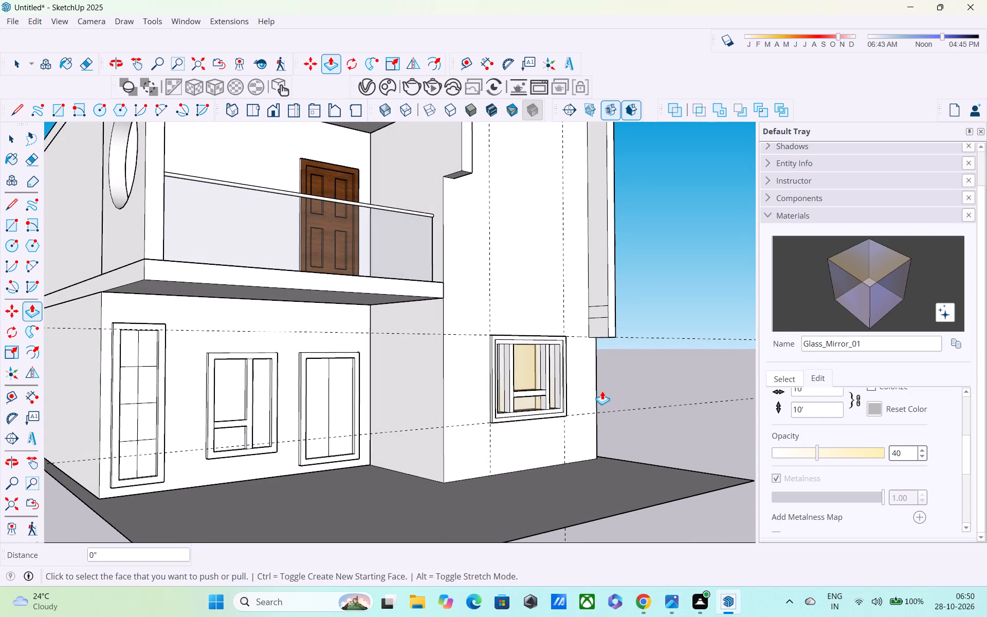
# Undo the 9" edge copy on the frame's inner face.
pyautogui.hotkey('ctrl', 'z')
# Delete the remaining copied edge from the lower part of the tower frame's inner side face.
pyautogui.scroll(3, 597, 353)
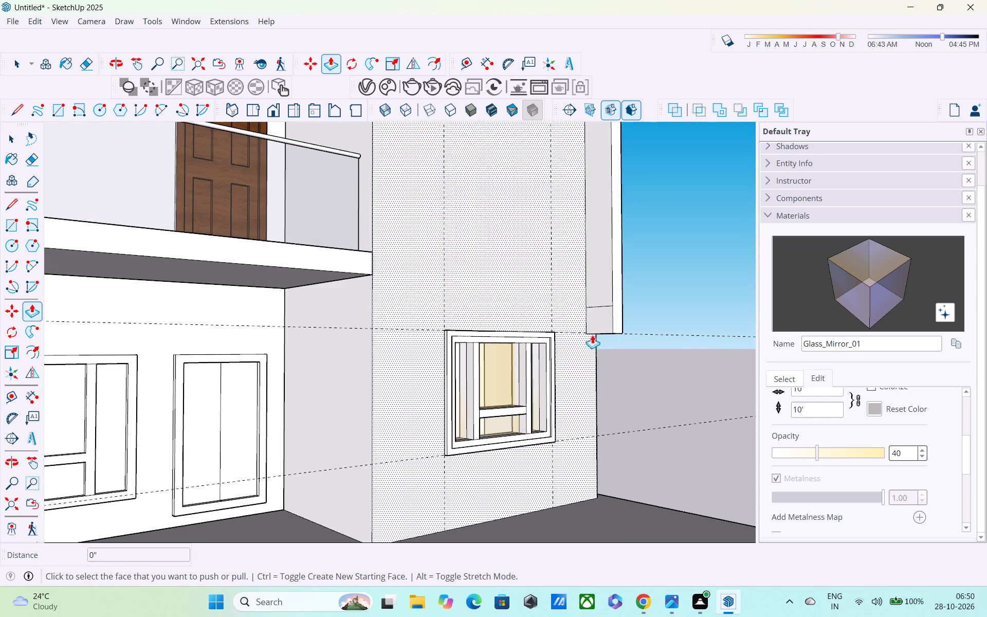
pyautogui.scroll(4, 591, 317)
pyautogui.press('space')
pyautogui.click(602, 304)
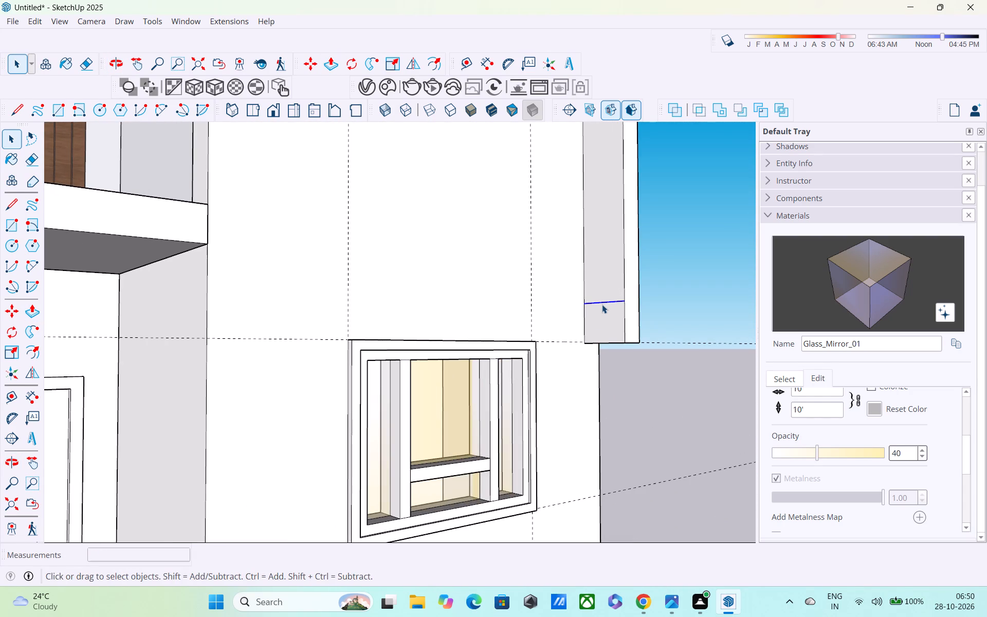
pyautogui.scroll(-4, 602, 304)
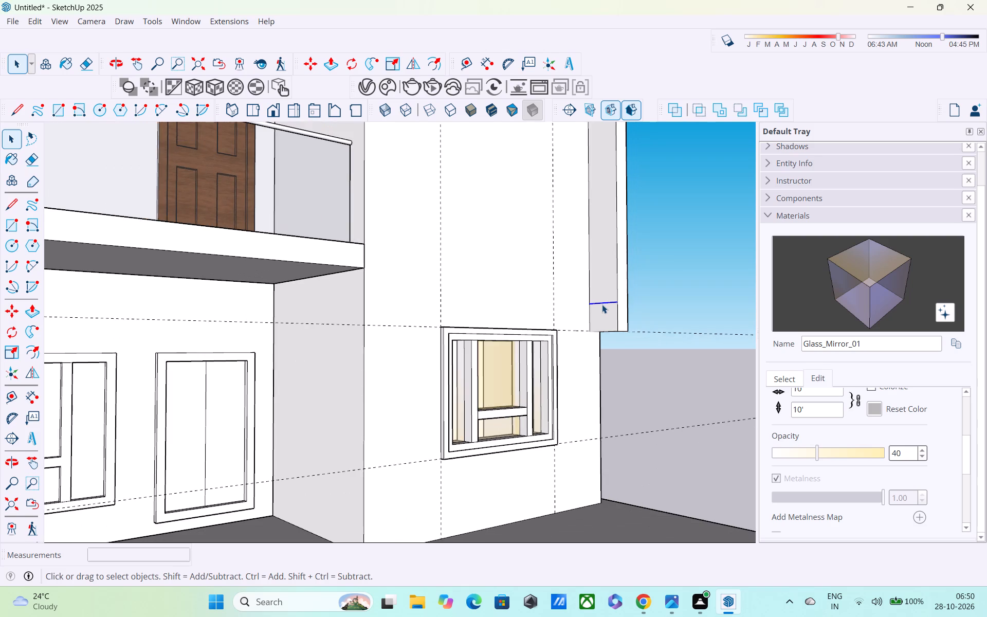
pyautogui.scroll(-6, 602, 304)
pyautogui.moveTo(602, 313); pyautogui.dragTo(440, 360, button='middle')
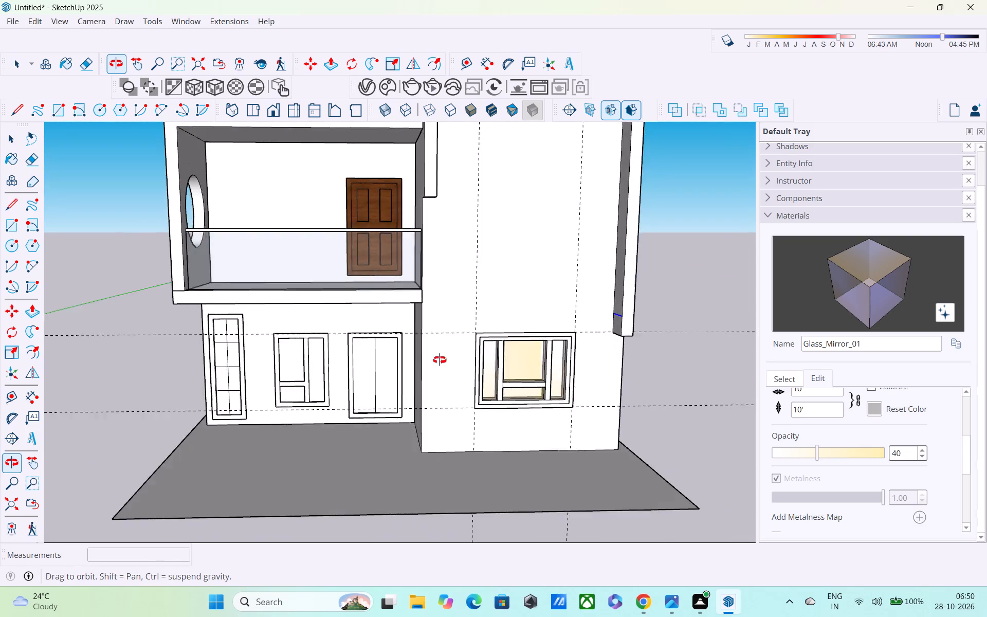
pyautogui.moveTo(440, 360); pyautogui.dragTo(396, 311, button='middle')
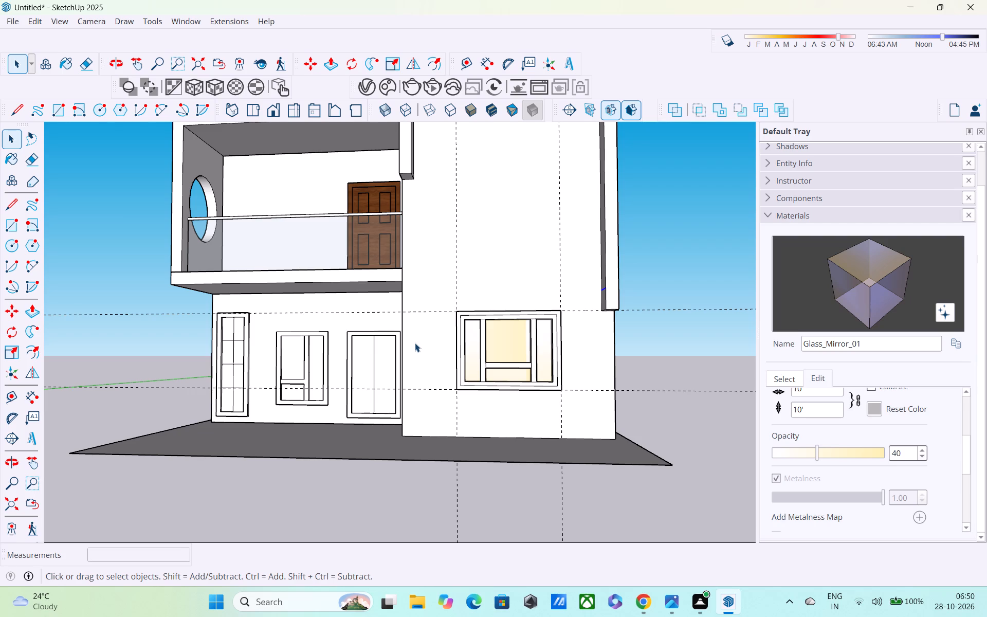
pyautogui.moveTo(443, 371); pyautogui.dragTo(646, 383, button='middle')
pyautogui.scroll(11, 546, 336)
pyautogui.press('space')
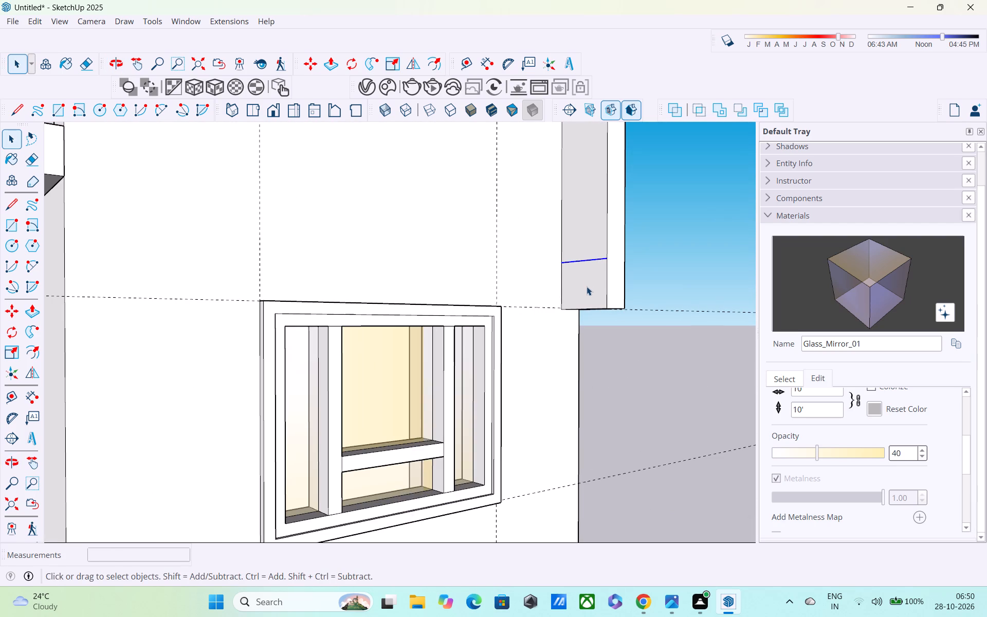
pyautogui.press('Delete')
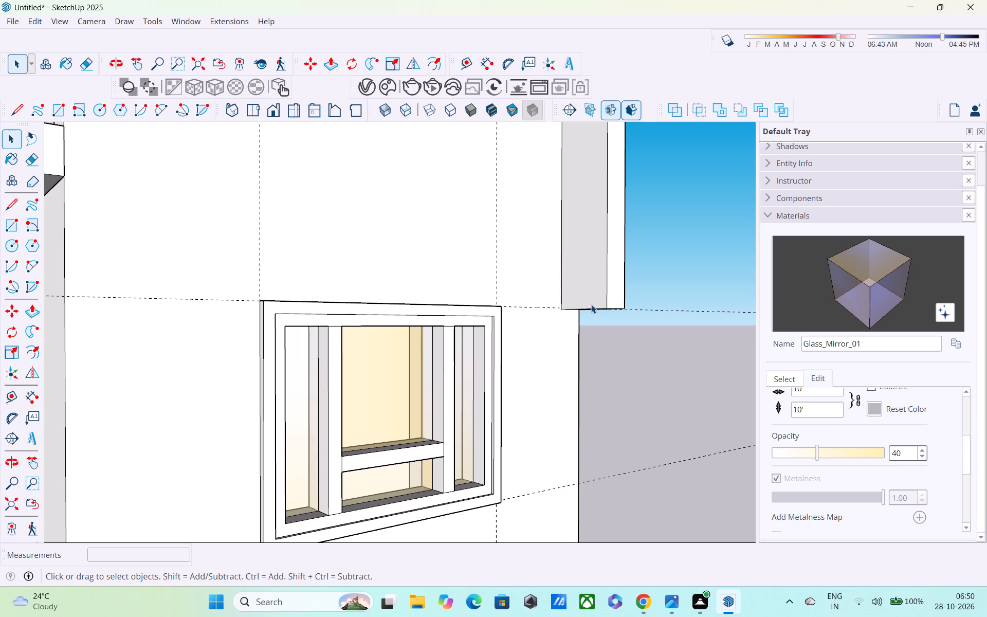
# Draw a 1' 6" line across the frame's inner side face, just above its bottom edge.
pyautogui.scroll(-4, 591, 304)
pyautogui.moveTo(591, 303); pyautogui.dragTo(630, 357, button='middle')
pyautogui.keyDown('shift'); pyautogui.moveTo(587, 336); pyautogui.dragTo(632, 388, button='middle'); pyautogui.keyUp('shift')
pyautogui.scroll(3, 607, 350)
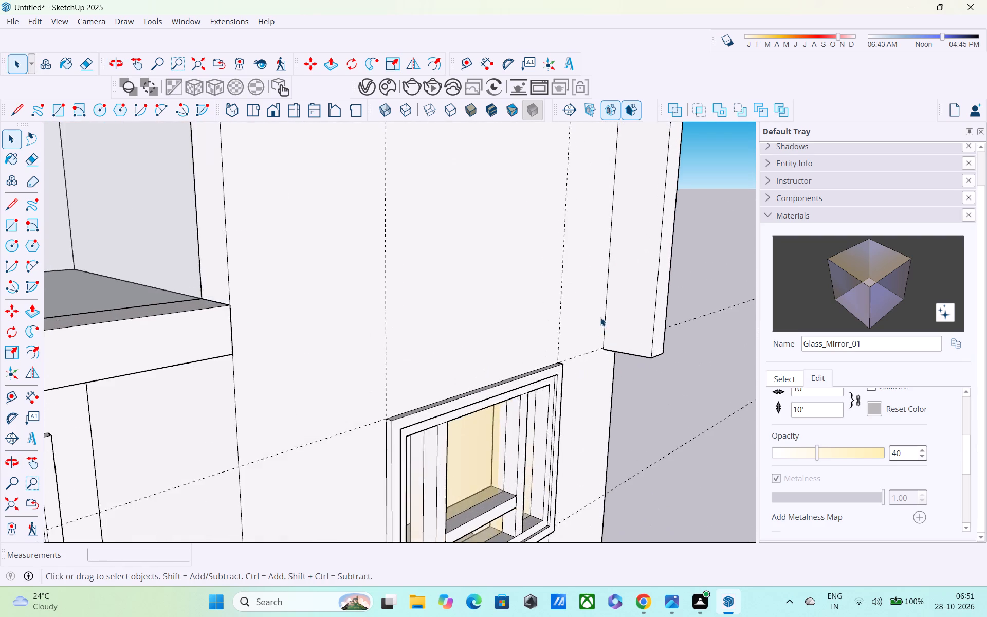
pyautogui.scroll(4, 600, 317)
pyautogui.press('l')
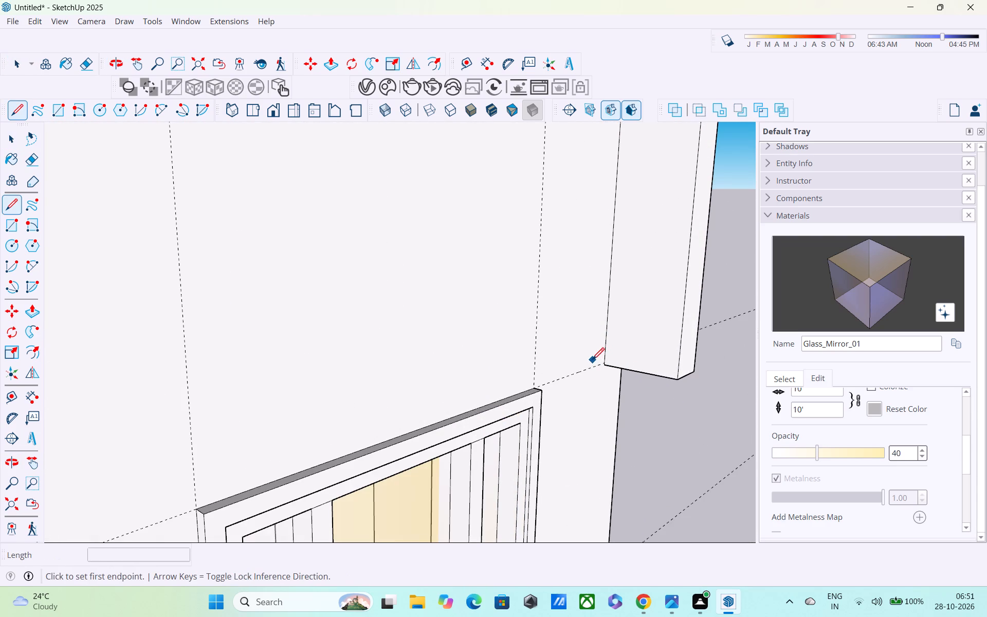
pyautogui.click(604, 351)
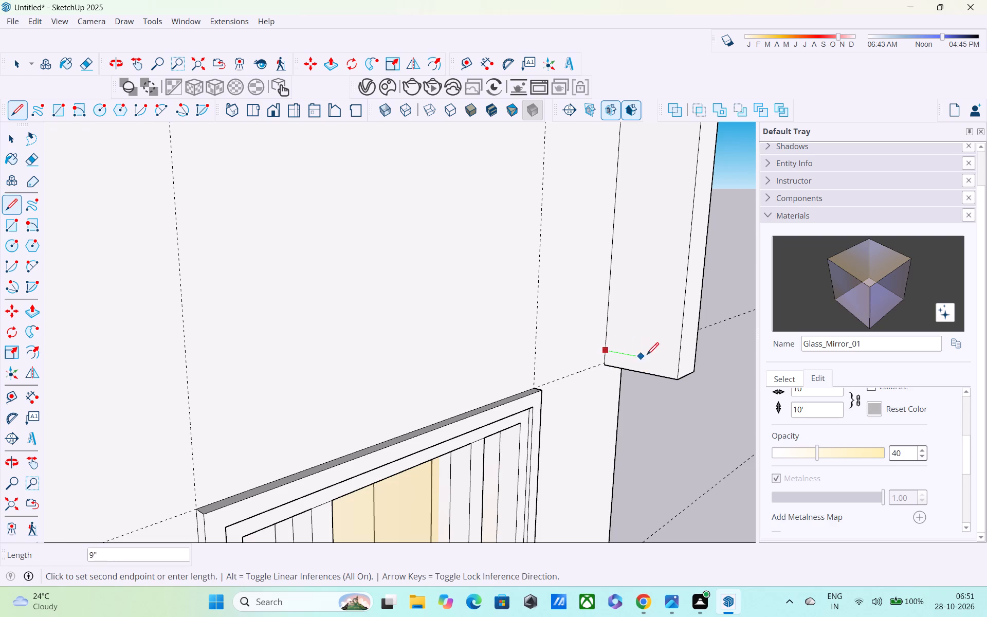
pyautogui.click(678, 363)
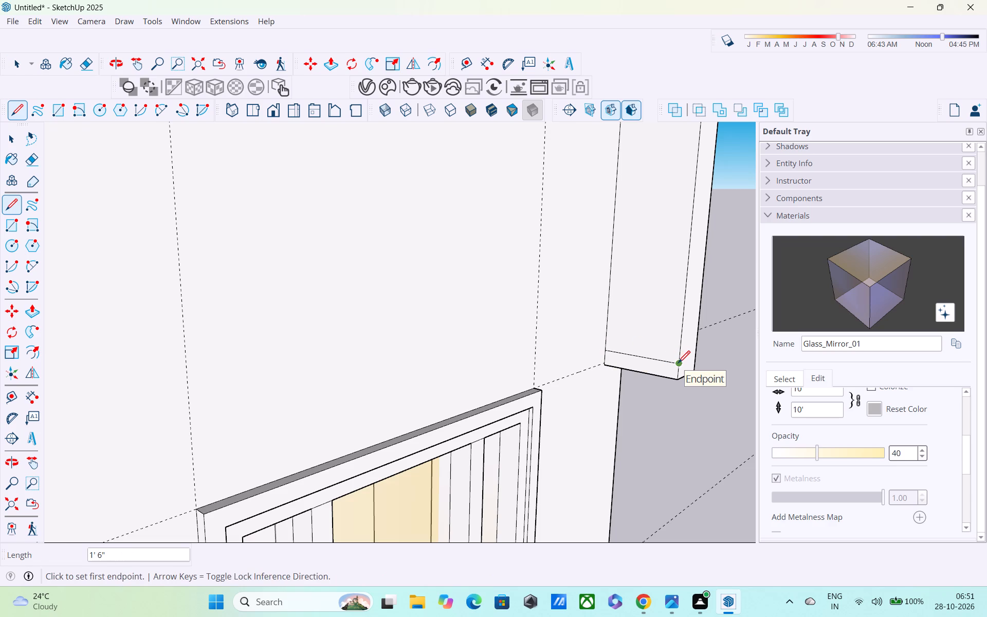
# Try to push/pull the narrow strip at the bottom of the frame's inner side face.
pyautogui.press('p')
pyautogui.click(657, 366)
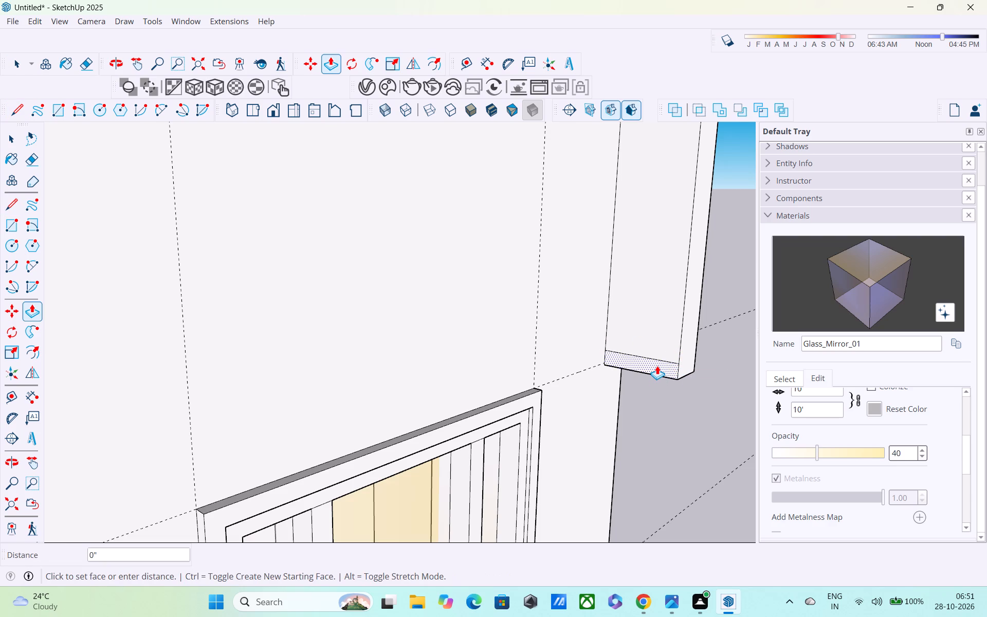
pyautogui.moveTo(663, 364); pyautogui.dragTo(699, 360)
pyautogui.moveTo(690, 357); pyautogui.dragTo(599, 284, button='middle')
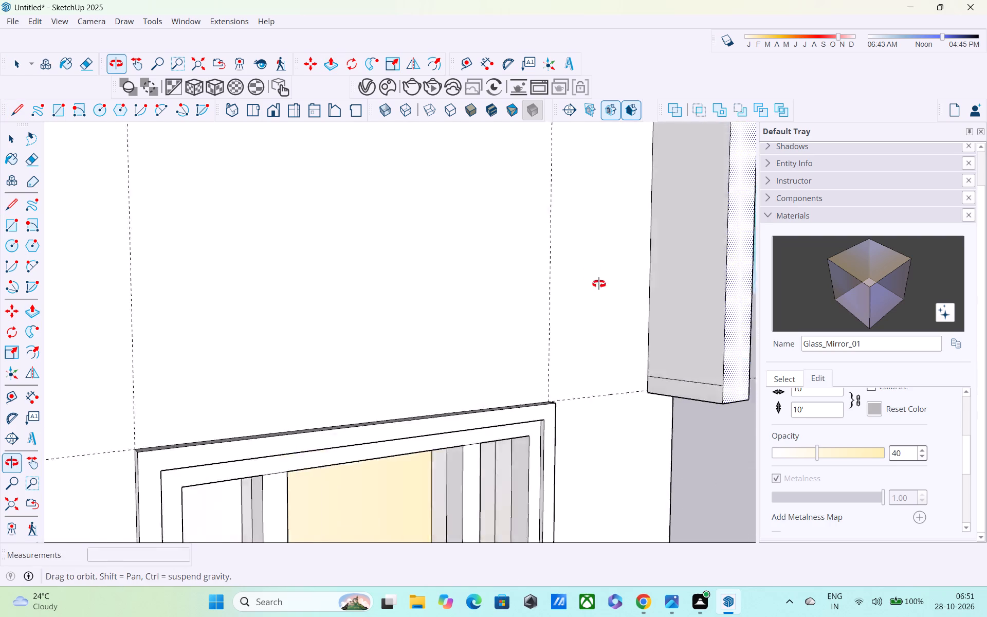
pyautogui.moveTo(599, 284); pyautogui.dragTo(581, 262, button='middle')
# Select all geometry connected to the frame's inner side face and examine how the tower is joined.
pyautogui.press('space')
pyautogui.tripleClick(702, 294)
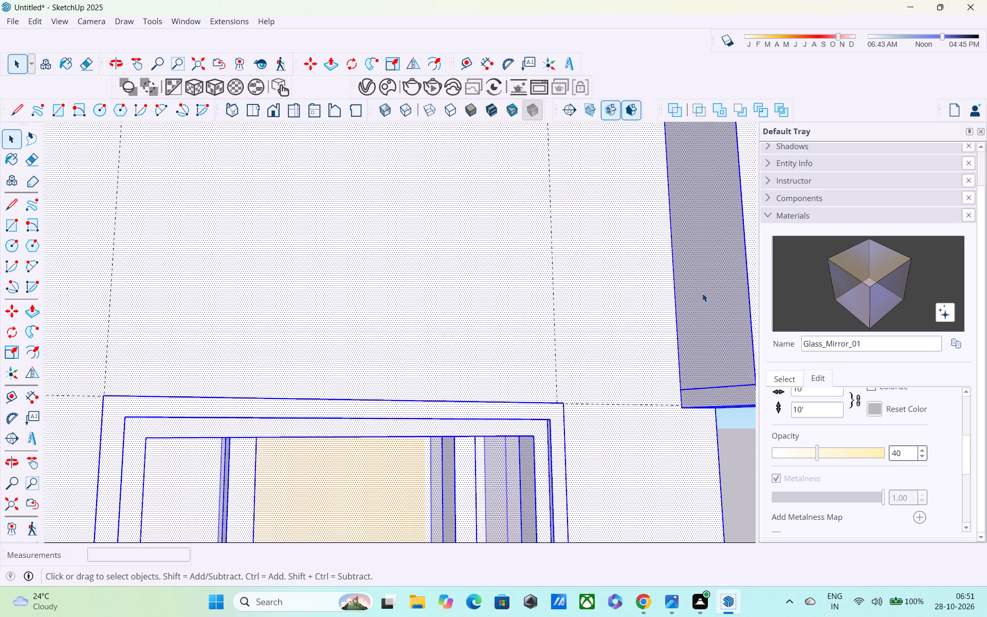
pyautogui.scroll(-3, 702, 293)
pyautogui.moveTo(706, 299); pyautogui.dragTo(300, 340, button='middle')
pyautogui.scroll(-13, 291, 335)
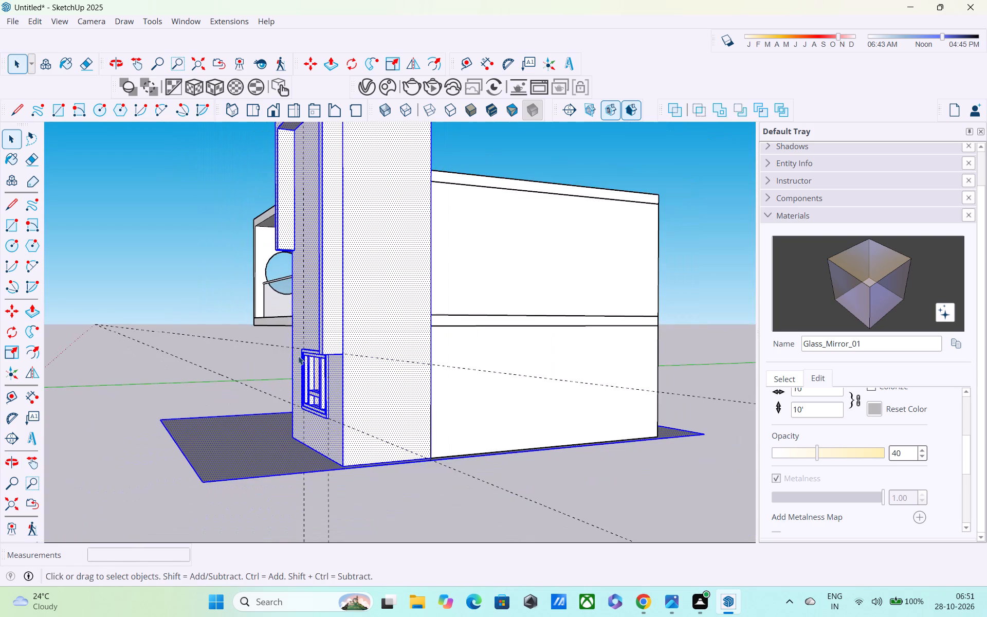
pyautogui.scroll(-4, 294, 362)
pyautogui.moveTo(294, 365); pyautogui.dragTo(615, 348, button='middle')
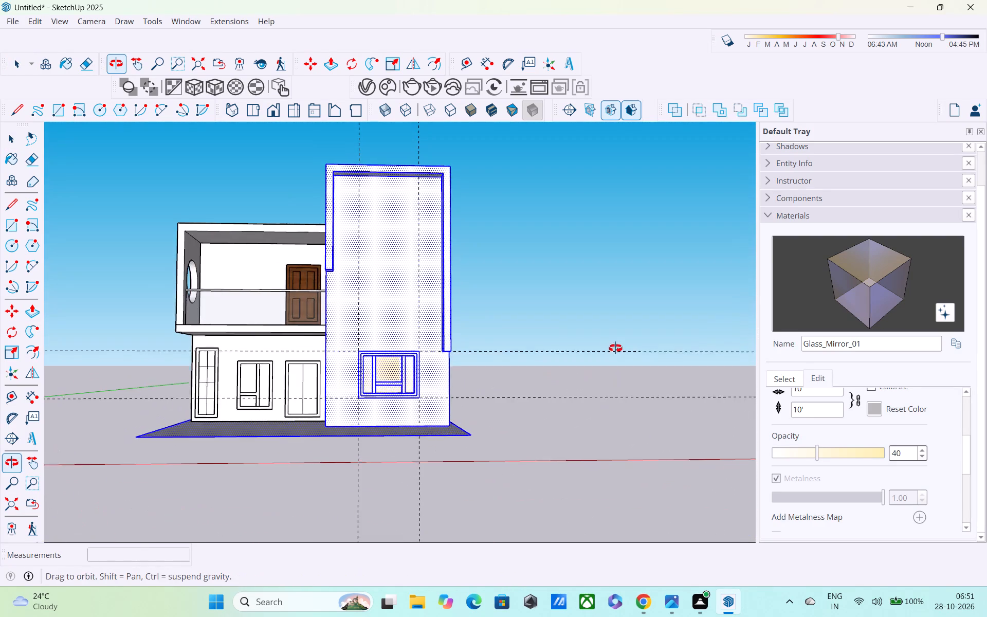
pyautogui.moveTo(615, 348); pyautogui.dragTo(615, 348, button='middle')
# Draw a 9" line across the frame's front face from the inner top corner above the longer leg to the outer edge.
pyautogui.scroll(4, 468, 305)
pyautogui.moveTo(453, 278); pyautogui.dragTo(462, 269, button='middle')
pyautogui.keyDown('shift'); pyautogui.moveTo(477, 291); pyautogui.dragTo(563, 408, button='middle'); pyautogui.keyUp('shift')
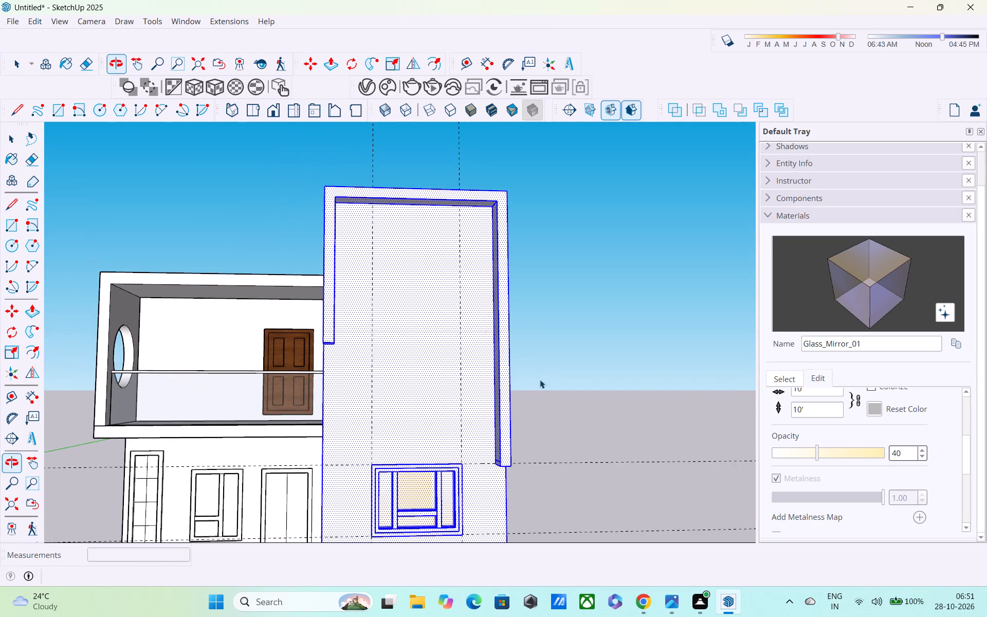
pyautogui.scroll(4, 449, 260)
pyautogui.scroll(4, 593, 158)
pyautogui.moveTo(534, 217); pyautogui.dragTo(499, 261, button='middle')
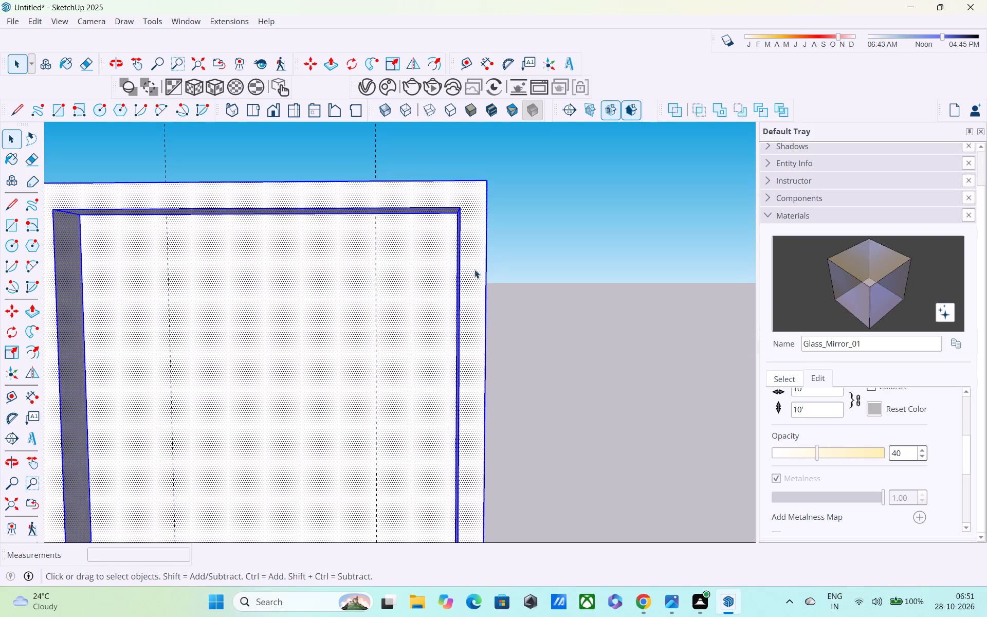
pyautogui.press('l')
pyautogui.scroll(3, 444, 209)
pyautogui.moveTo(463, 212); pyautogui.dragTo(298, 270, button='middle')
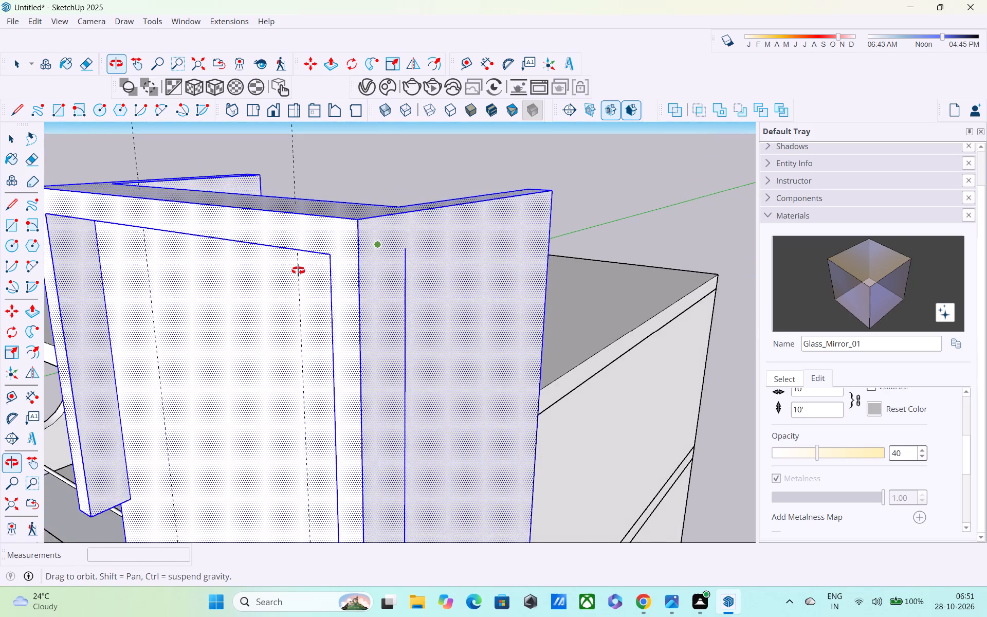
pyautogui.moveTo(298, 270); pyautogui.dragTo(330, 220, button='middle')
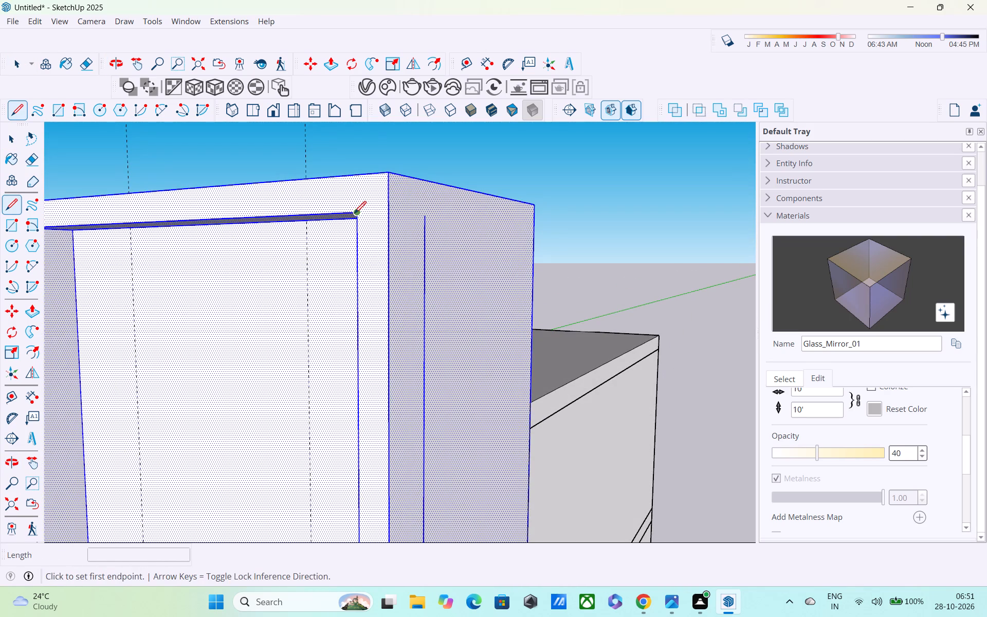
pyautogui.click(354, 214)
pyautogui.click(392, 213)
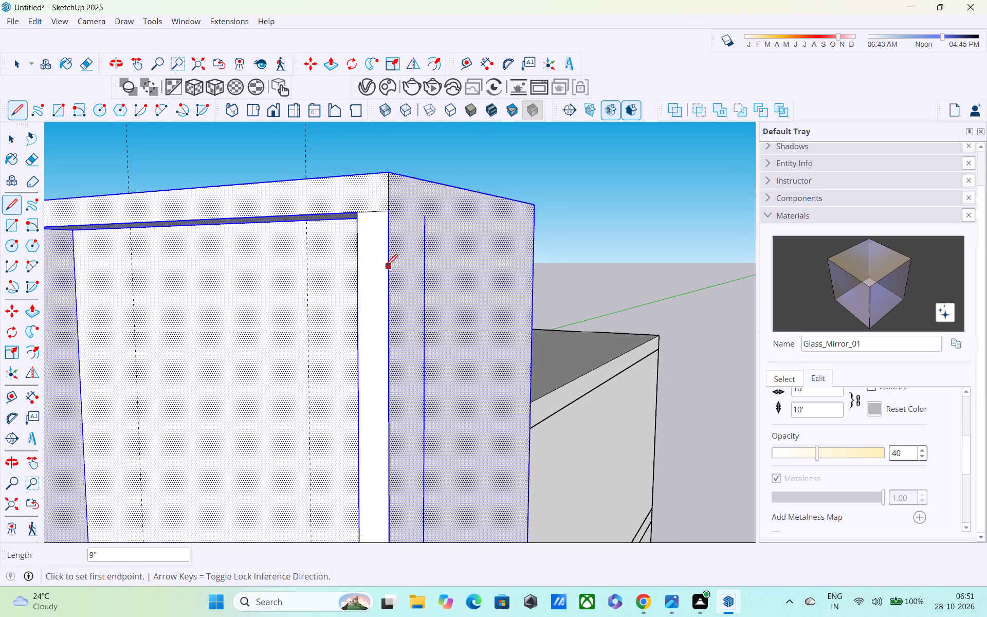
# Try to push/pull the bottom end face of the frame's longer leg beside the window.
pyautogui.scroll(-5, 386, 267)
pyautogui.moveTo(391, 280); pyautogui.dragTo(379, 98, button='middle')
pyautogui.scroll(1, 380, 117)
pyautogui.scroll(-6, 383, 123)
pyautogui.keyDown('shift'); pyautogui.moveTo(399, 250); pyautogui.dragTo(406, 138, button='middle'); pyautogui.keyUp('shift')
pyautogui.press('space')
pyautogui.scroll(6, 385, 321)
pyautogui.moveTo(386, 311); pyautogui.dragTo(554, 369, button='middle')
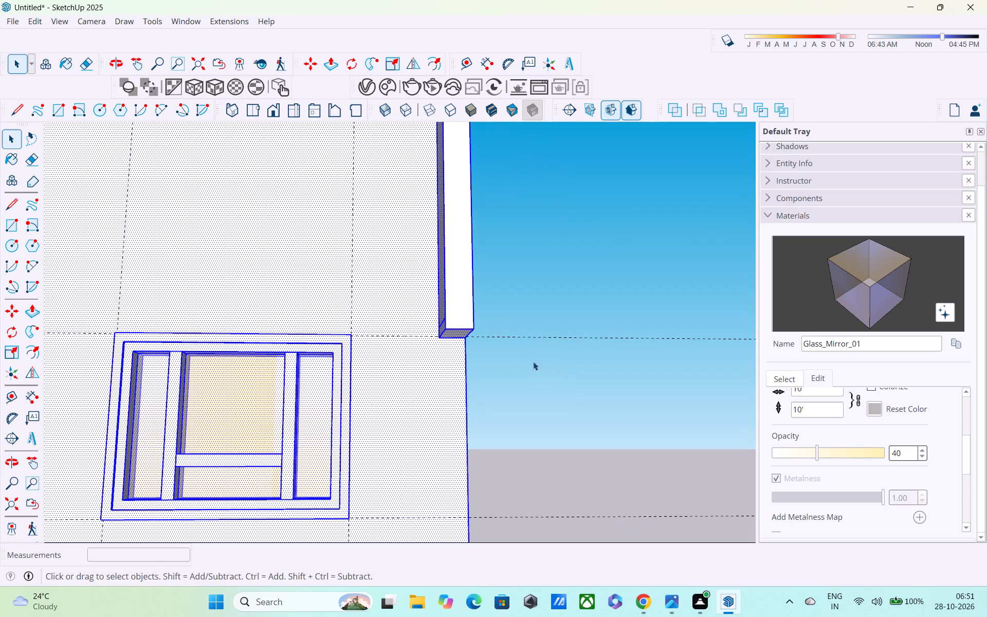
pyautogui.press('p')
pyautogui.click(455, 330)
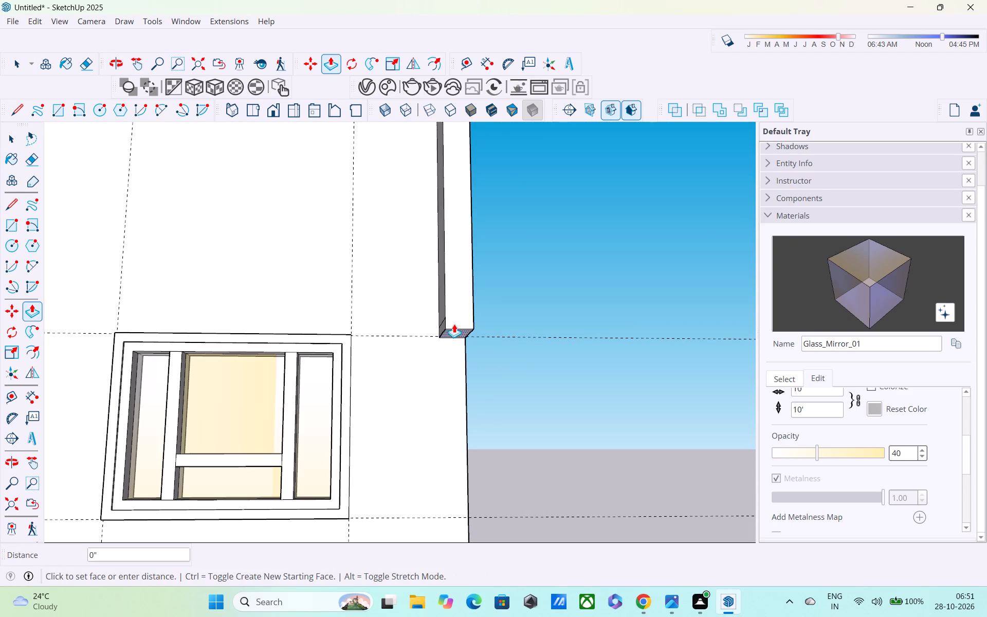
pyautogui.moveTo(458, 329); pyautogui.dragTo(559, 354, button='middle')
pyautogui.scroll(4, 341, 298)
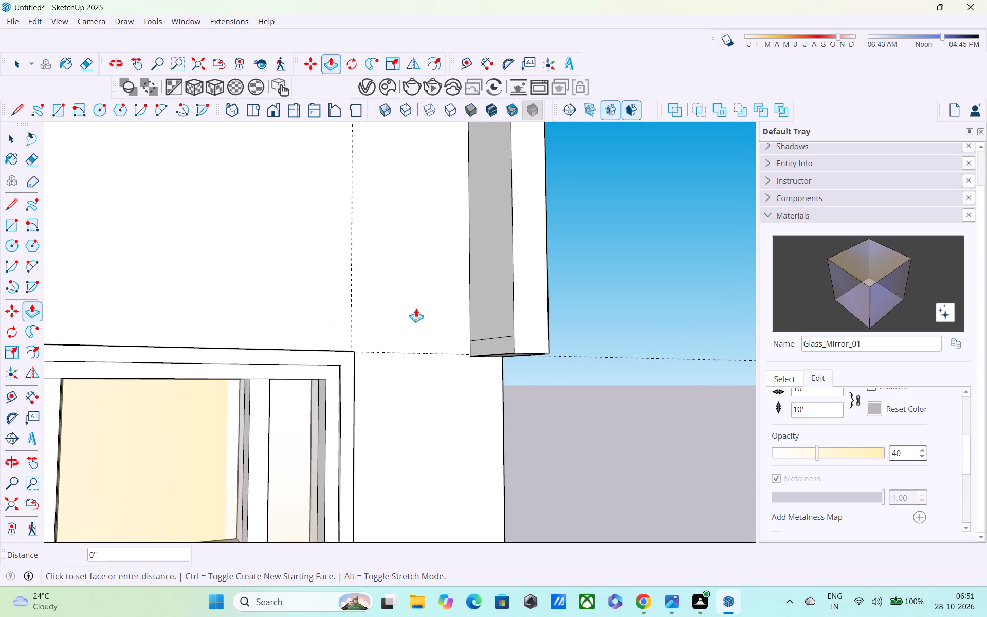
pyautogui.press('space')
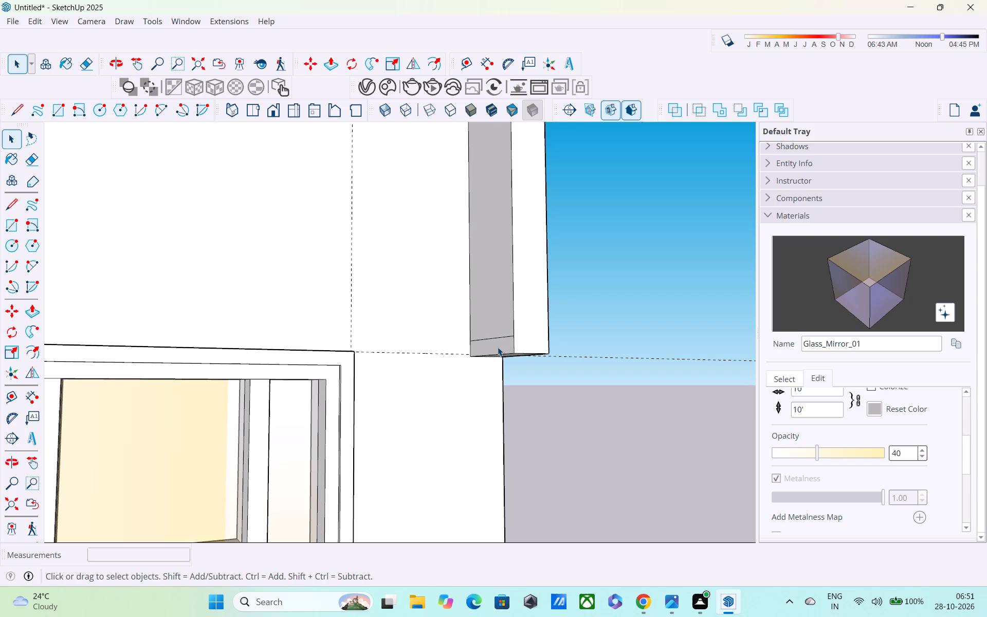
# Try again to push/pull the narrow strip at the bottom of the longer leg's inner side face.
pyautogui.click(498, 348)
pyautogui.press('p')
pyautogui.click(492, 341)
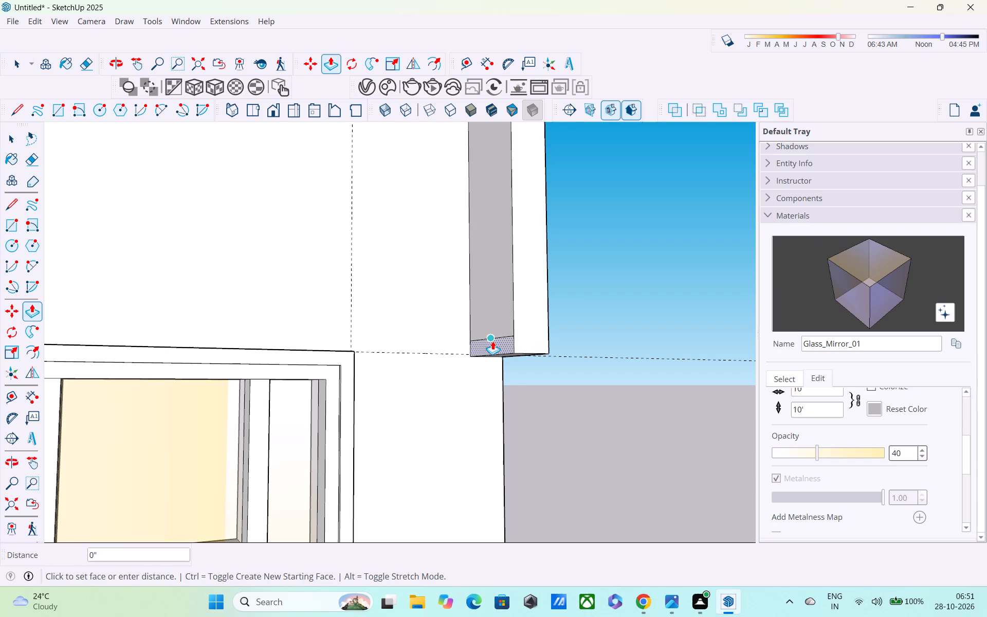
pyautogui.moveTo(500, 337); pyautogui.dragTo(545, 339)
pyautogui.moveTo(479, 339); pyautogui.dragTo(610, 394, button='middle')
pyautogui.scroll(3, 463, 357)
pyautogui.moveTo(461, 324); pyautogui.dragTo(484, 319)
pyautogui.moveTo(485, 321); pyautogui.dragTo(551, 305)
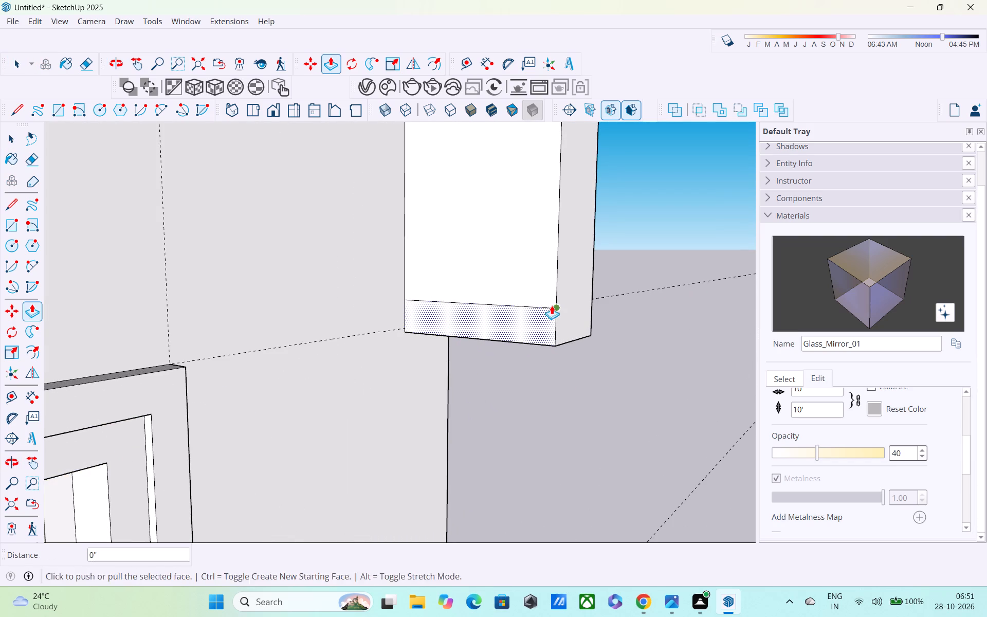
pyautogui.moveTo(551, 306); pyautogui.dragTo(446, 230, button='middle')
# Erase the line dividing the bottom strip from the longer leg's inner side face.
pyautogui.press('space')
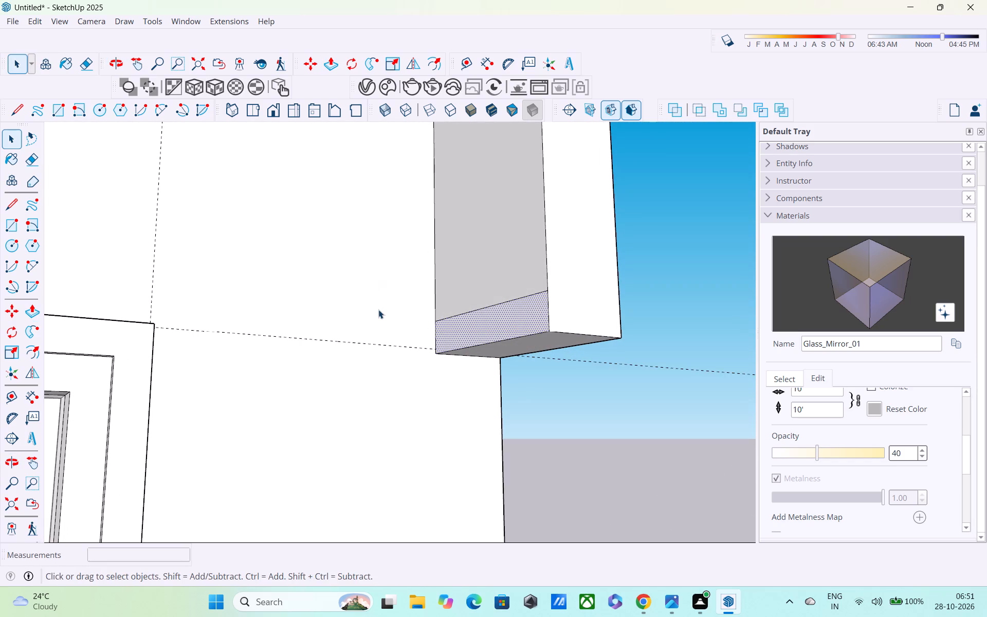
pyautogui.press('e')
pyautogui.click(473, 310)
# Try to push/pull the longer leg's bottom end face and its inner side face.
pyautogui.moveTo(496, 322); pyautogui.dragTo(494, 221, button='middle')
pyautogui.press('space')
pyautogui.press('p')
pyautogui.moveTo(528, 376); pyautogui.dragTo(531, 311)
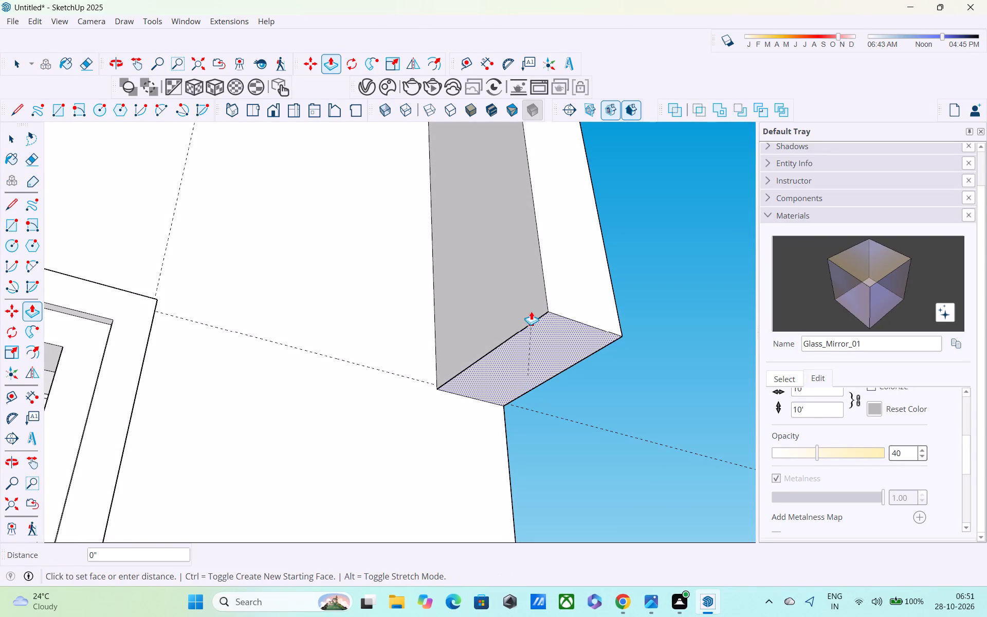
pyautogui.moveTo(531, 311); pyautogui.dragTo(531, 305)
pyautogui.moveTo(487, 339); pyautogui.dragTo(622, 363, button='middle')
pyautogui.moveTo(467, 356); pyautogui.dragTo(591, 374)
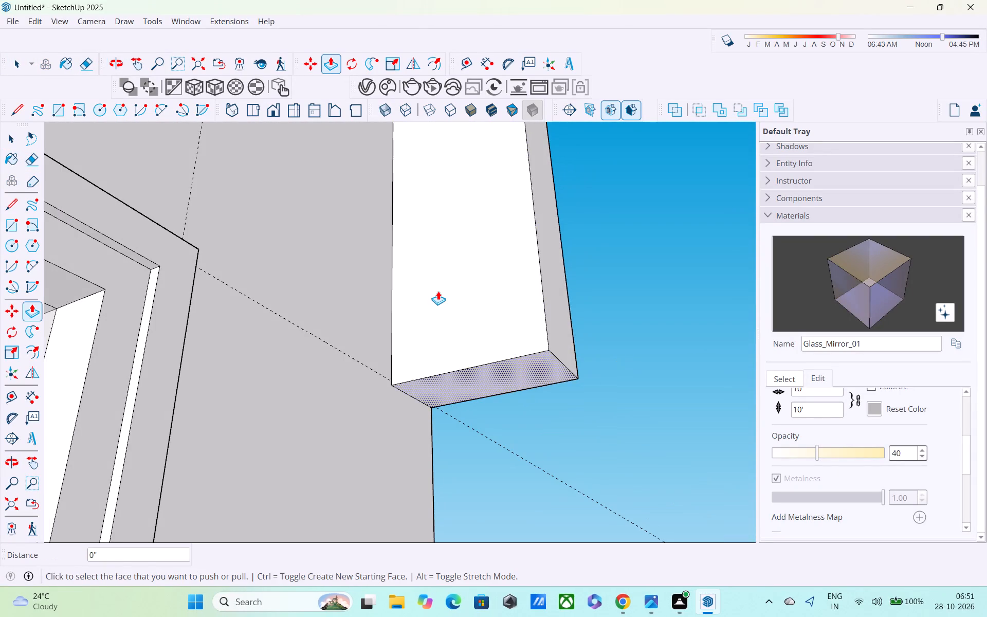
# Draw a line about 10' 5 9/16" along the shorter leg's inner back edge, from its bottom end to the frame's top inside corner.
pyautogui.scroll(-6, 436, 290)
pyautogui.keyDown('shift'); pyautogui.moveTo(440, 305); pyautogui.dragTo(587, 546, button='middle'); pyautogui.keyUp('shift')
pyautogui.scroll(-6, 523, 348)
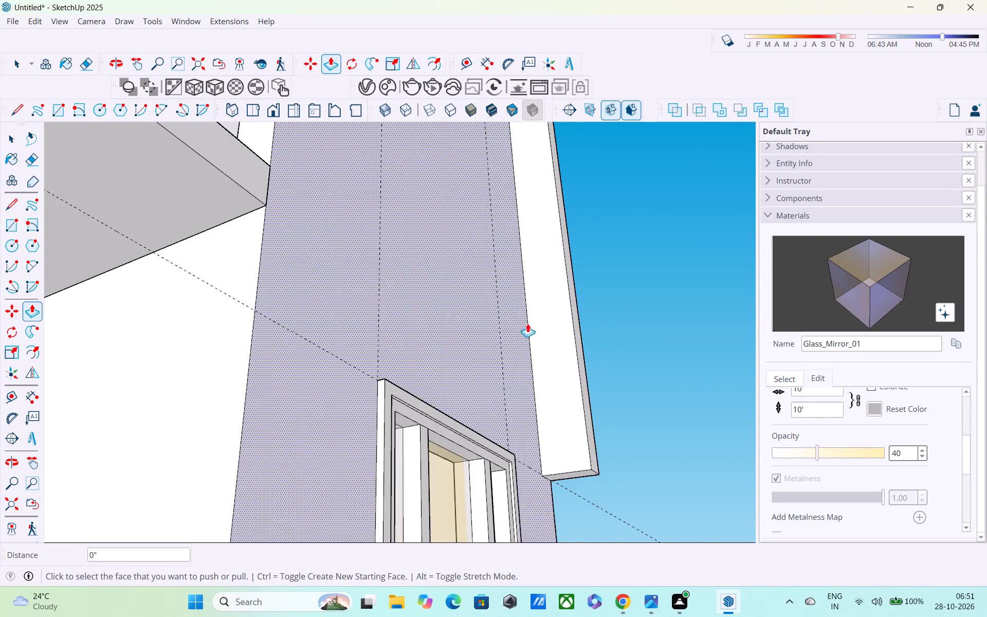
pyautogui.scroll(-1, 530, 305)
pyautogui.moveTo(534, 356); pyautogui.dragTo(481, 474, button='middle')
pyautogui.keyDown('shift'); pyautogui.scroll(-6, 423, 295); pyautogui.keyUp('shift')
pyautogui.scroll(1, 424, 297)
pyautogui.moveTo(425, 302); pyautogui.dragTo(308, 518, button='middle')
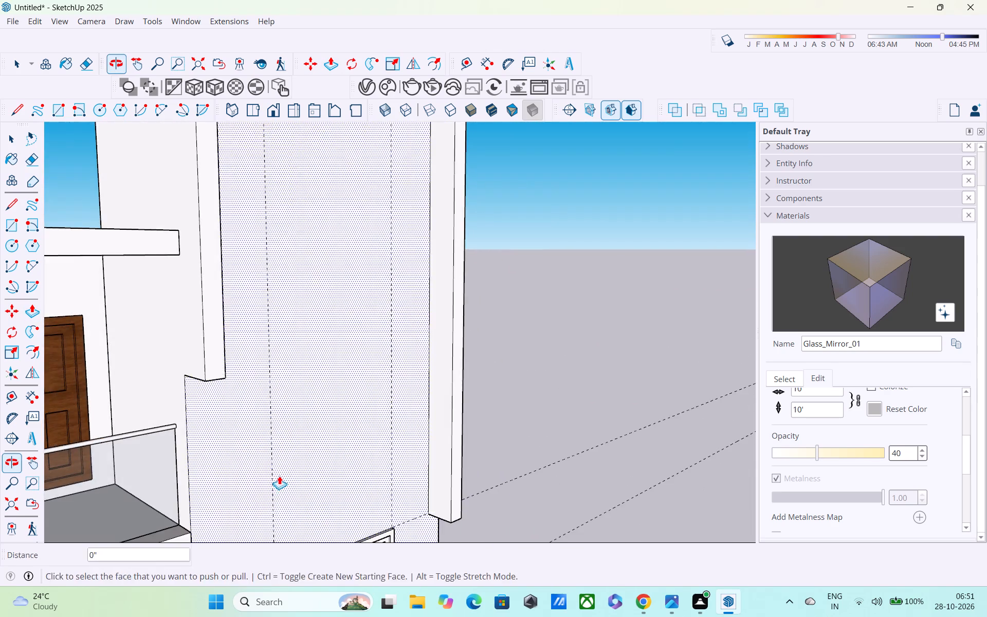
pyautogui.moveTo(273, 471); pyautogui.dragTo(140, 320, button='middle')
pyautogui.scroll(4, 165, 360)
pyautogui.scroll(-1, 166, 360)
pyautogui.press('l')
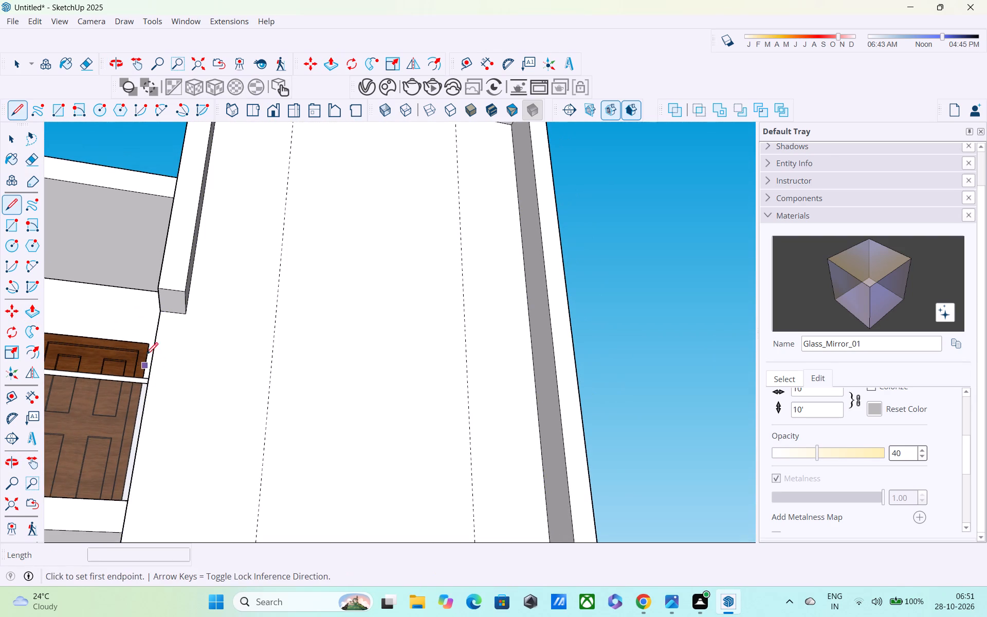
pyautogui.moveTo(202, 320); pyautogui.dragTo(47, 410, button='middle')
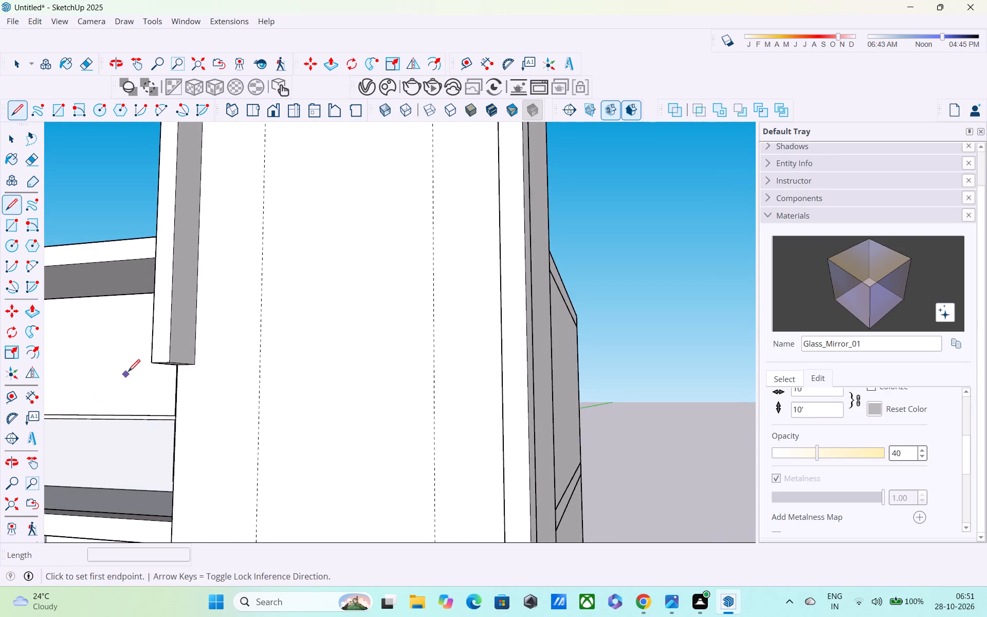
pyautogui.scroll(-5, 129, 373)
pyautogui.keyDown('shift'); pyautogui.moveTo(150, 374); pyautogui.dragTo(204, 418, button='middle'); pyautogui.keyUp('shift')
pyautogui.scroll(5, 235, 385)
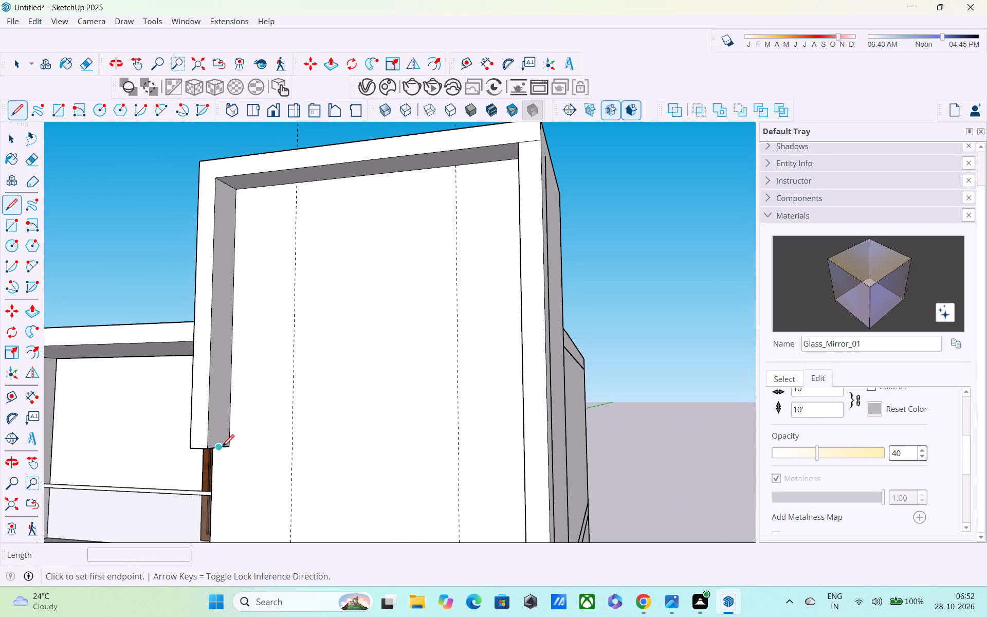
pyautogui.click(230, 444)
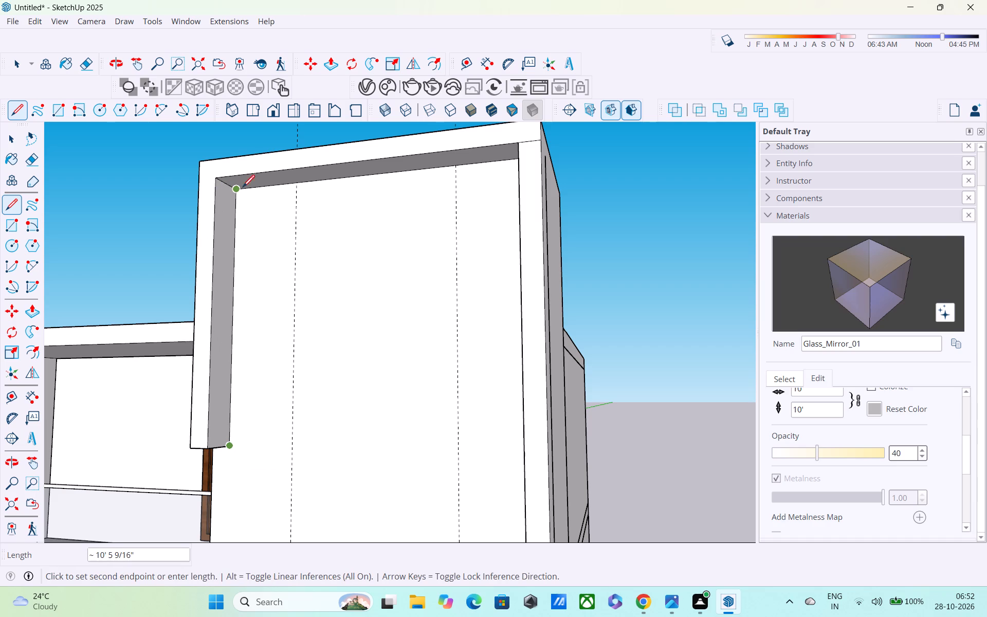
pyautogui.click(236, 193)
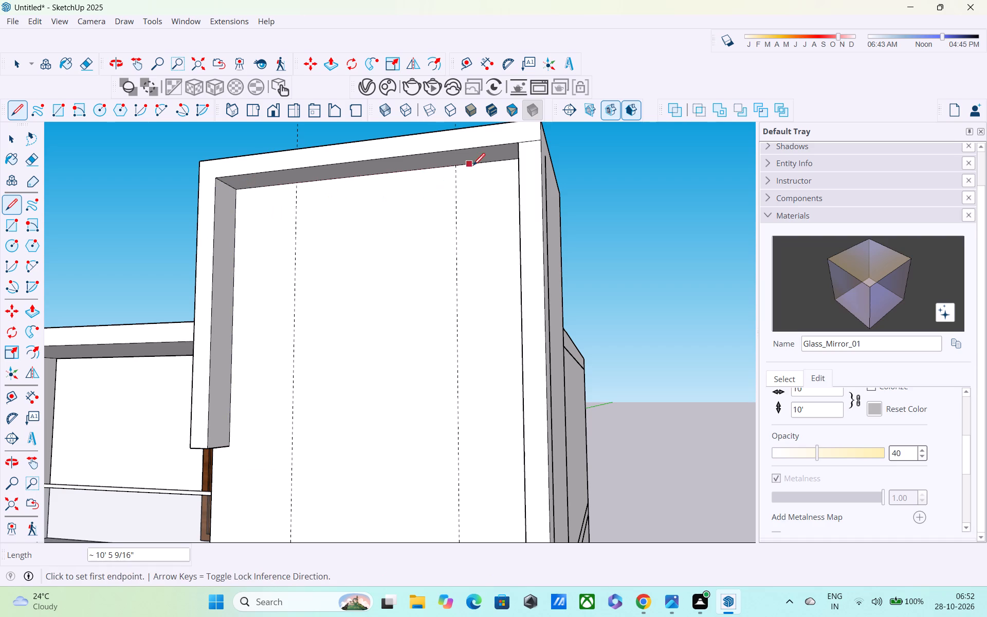
# Draw a line about 19' 1 1/2" along the longer leg's inner back edge, from the top inside corner to its bottom end.
pyautogui.moveTo(523, 160); pyautogui.dragTo(712, 138, button='middle')
pyautogui.scroll(4, 560, 200)
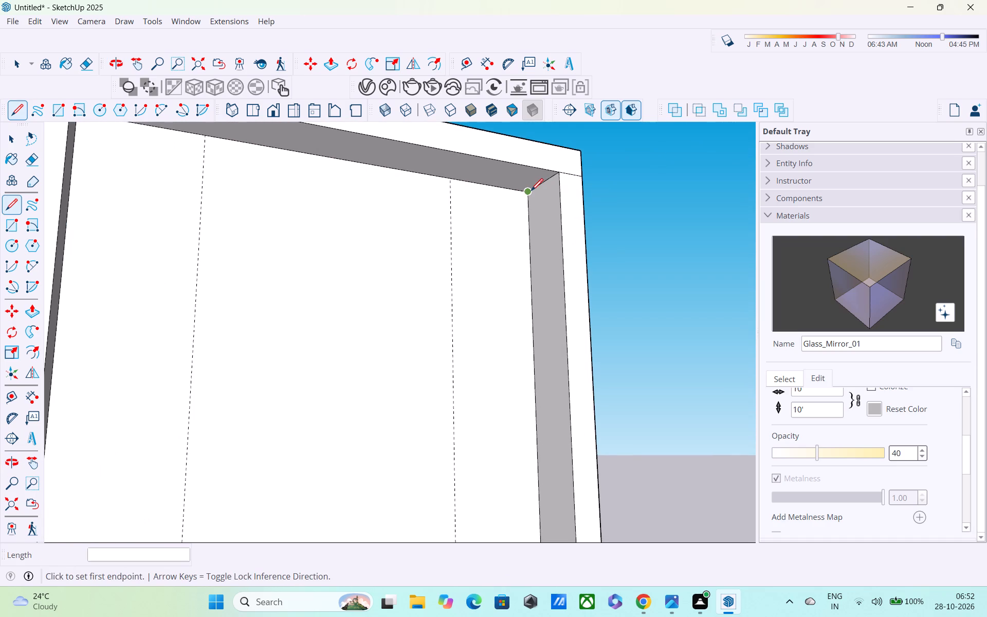
pyautogui.click(531, 192)
pyautogui.keyDown('shift'); pyautogui.moveTo(505, 314); pyautogui.dragTo(445, 136, button='middle'); pyautogui.keyUp('shift')
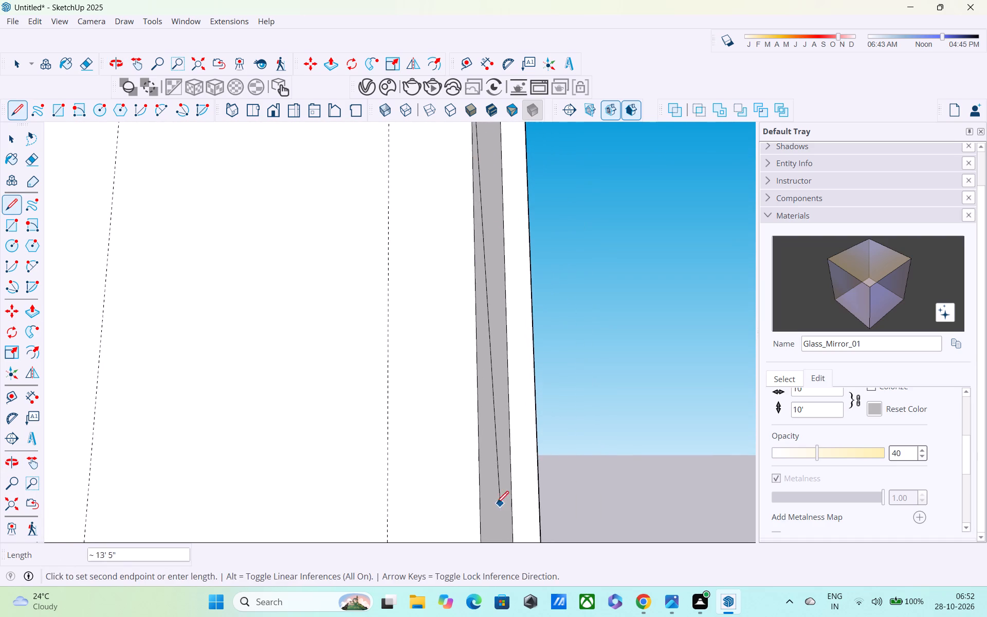
pyautogui.keyDown('shift'); pyautogui.moveTo(468, 484); pyautogui.dragTo(434, 155, button='middle'); pyautogui.keyUp('shift')
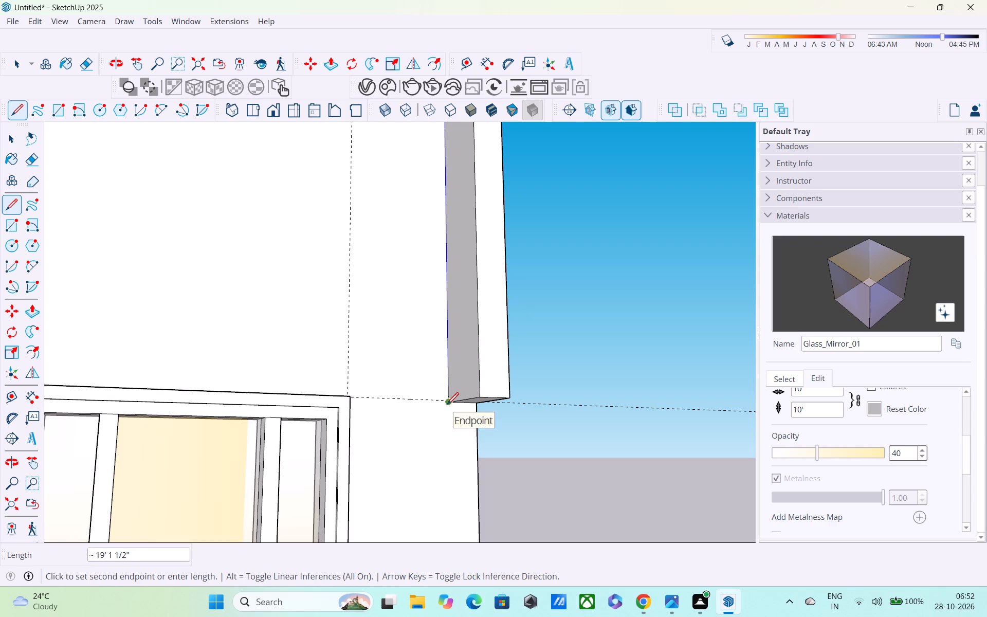
pyautogui.click(447, 406)
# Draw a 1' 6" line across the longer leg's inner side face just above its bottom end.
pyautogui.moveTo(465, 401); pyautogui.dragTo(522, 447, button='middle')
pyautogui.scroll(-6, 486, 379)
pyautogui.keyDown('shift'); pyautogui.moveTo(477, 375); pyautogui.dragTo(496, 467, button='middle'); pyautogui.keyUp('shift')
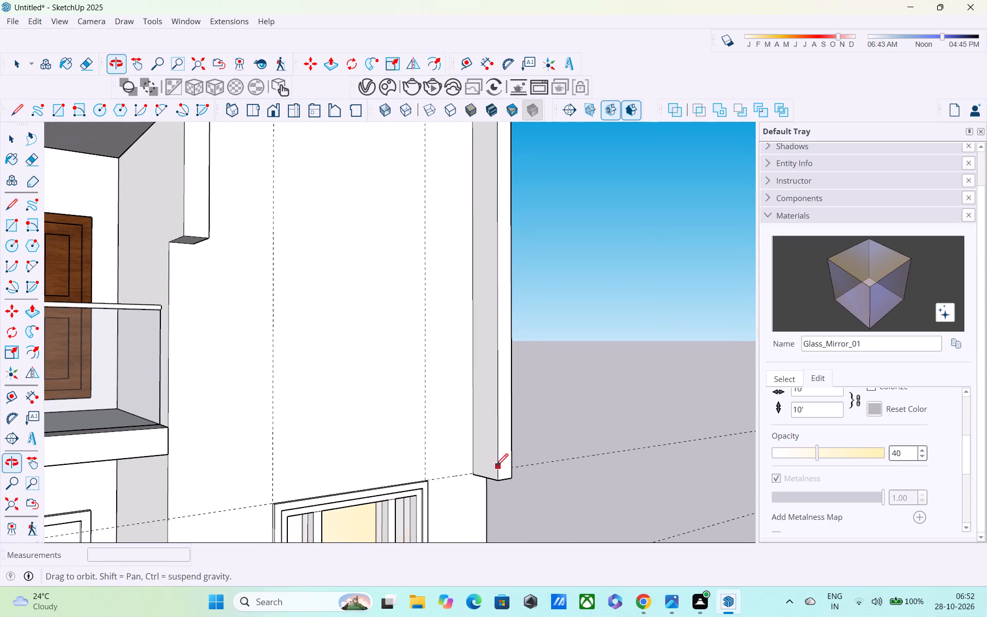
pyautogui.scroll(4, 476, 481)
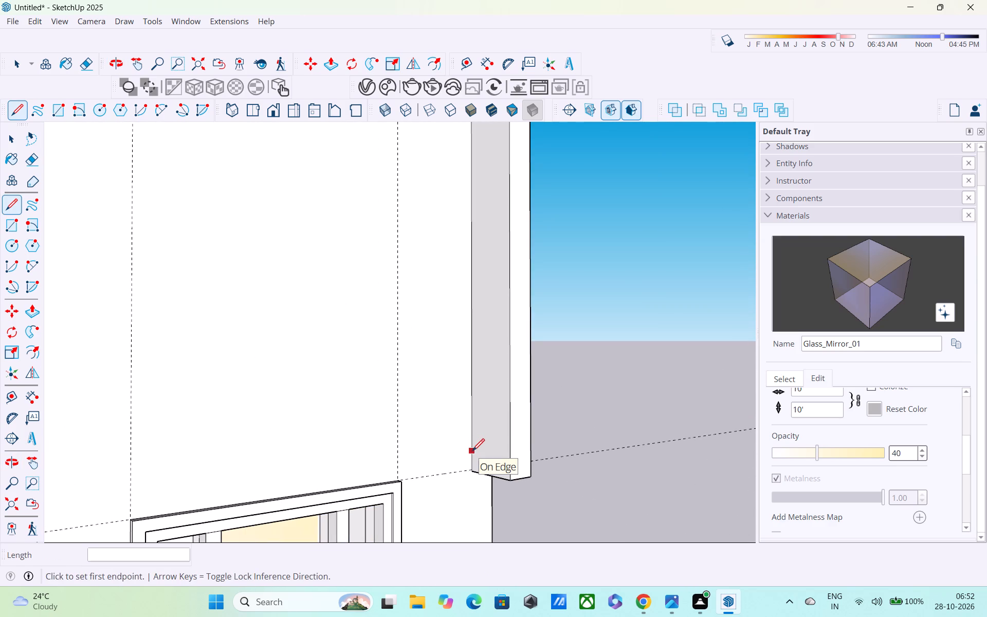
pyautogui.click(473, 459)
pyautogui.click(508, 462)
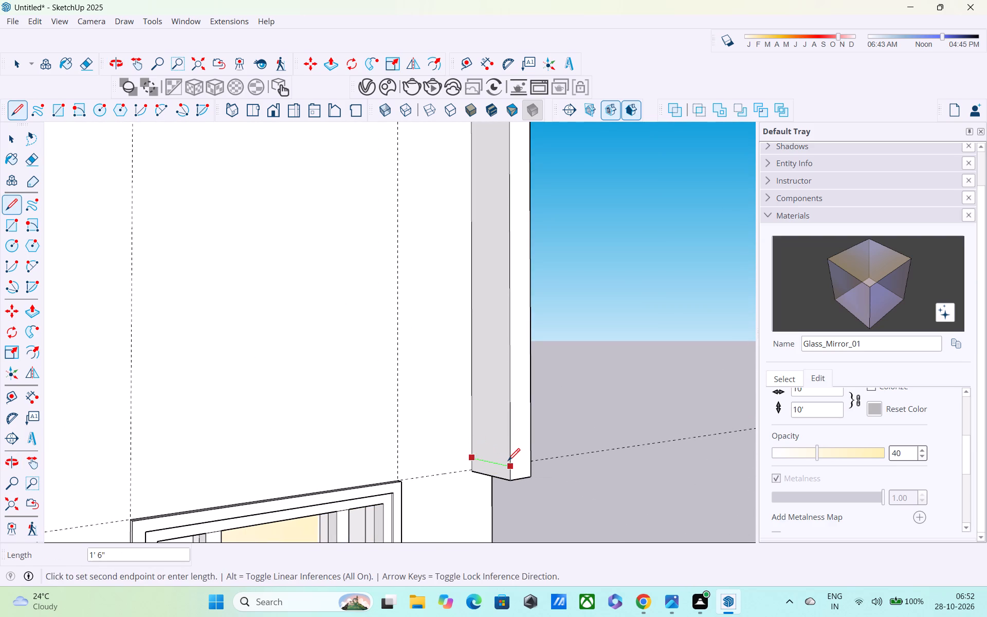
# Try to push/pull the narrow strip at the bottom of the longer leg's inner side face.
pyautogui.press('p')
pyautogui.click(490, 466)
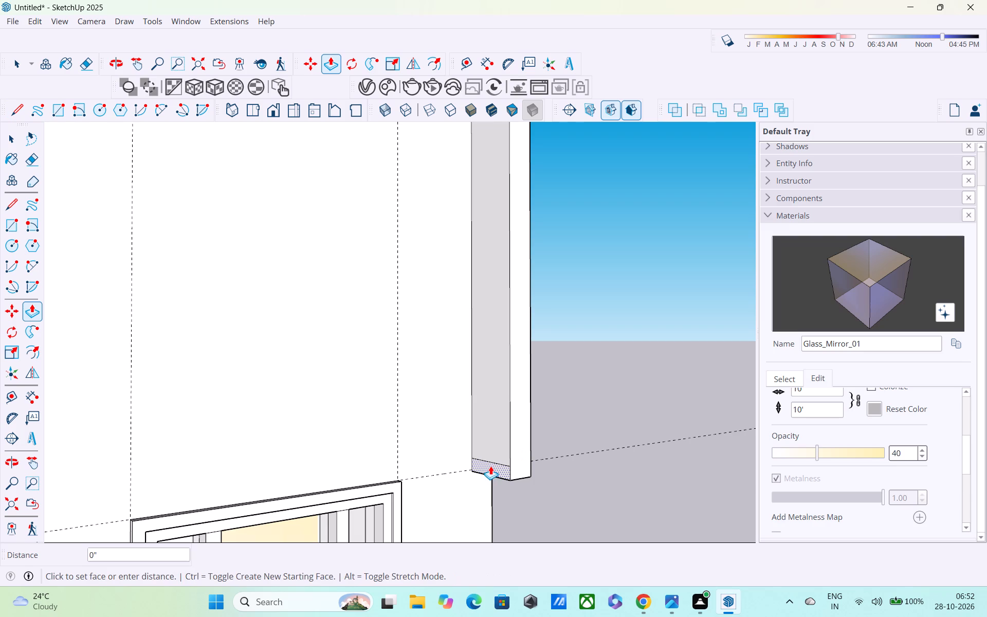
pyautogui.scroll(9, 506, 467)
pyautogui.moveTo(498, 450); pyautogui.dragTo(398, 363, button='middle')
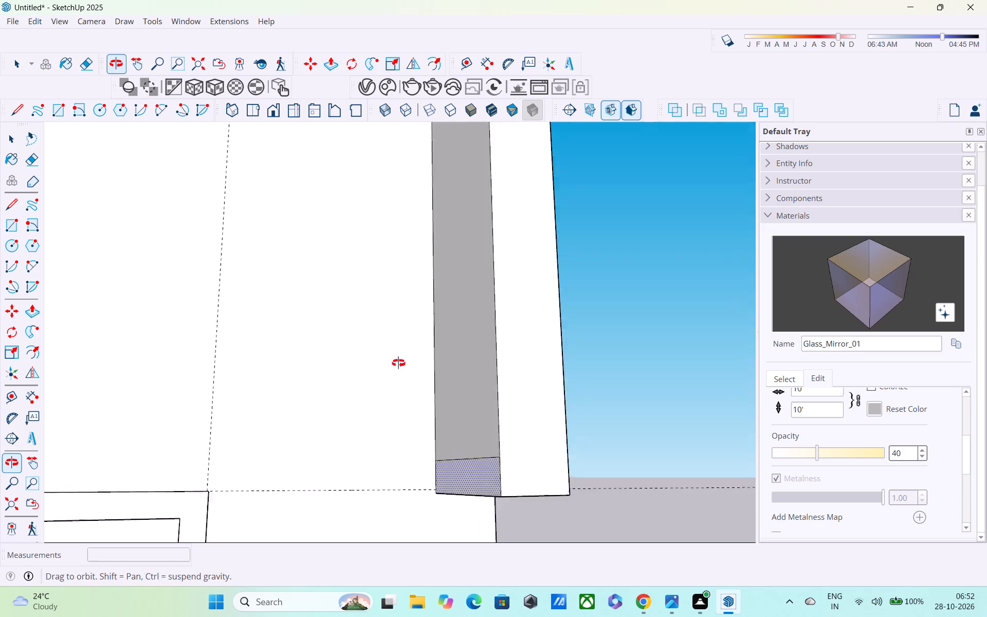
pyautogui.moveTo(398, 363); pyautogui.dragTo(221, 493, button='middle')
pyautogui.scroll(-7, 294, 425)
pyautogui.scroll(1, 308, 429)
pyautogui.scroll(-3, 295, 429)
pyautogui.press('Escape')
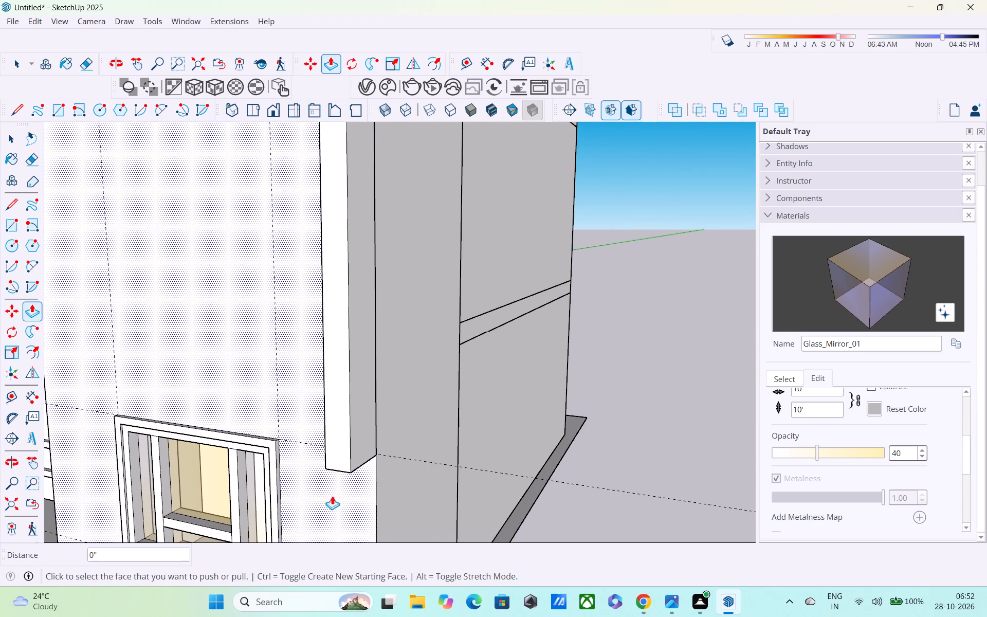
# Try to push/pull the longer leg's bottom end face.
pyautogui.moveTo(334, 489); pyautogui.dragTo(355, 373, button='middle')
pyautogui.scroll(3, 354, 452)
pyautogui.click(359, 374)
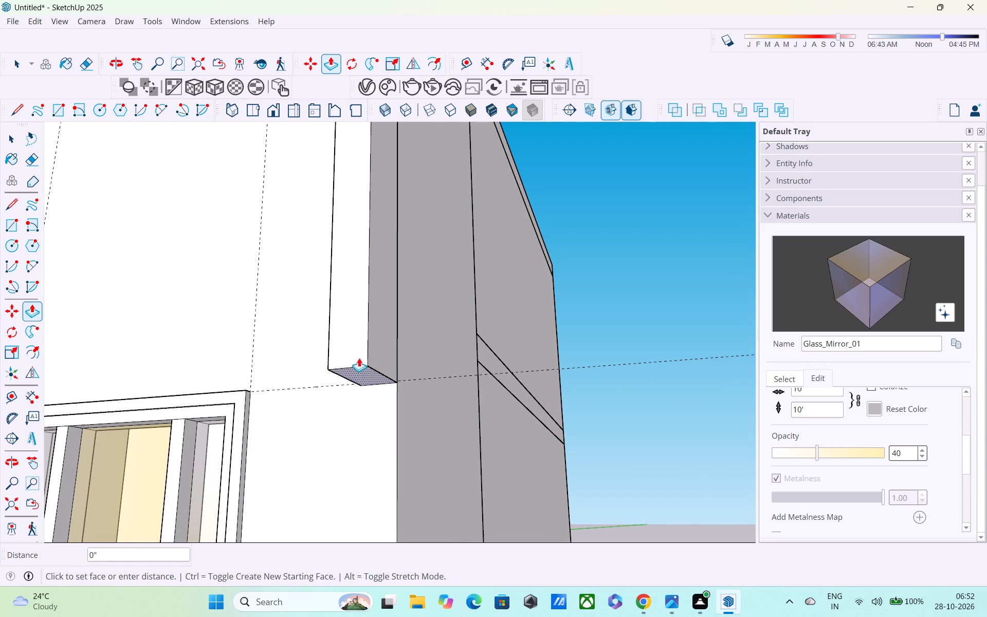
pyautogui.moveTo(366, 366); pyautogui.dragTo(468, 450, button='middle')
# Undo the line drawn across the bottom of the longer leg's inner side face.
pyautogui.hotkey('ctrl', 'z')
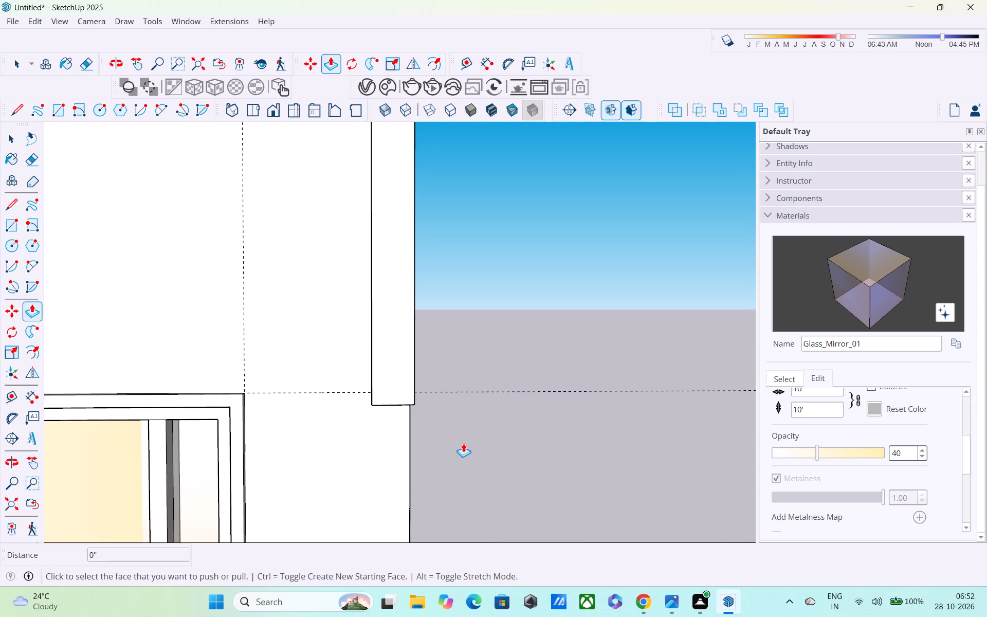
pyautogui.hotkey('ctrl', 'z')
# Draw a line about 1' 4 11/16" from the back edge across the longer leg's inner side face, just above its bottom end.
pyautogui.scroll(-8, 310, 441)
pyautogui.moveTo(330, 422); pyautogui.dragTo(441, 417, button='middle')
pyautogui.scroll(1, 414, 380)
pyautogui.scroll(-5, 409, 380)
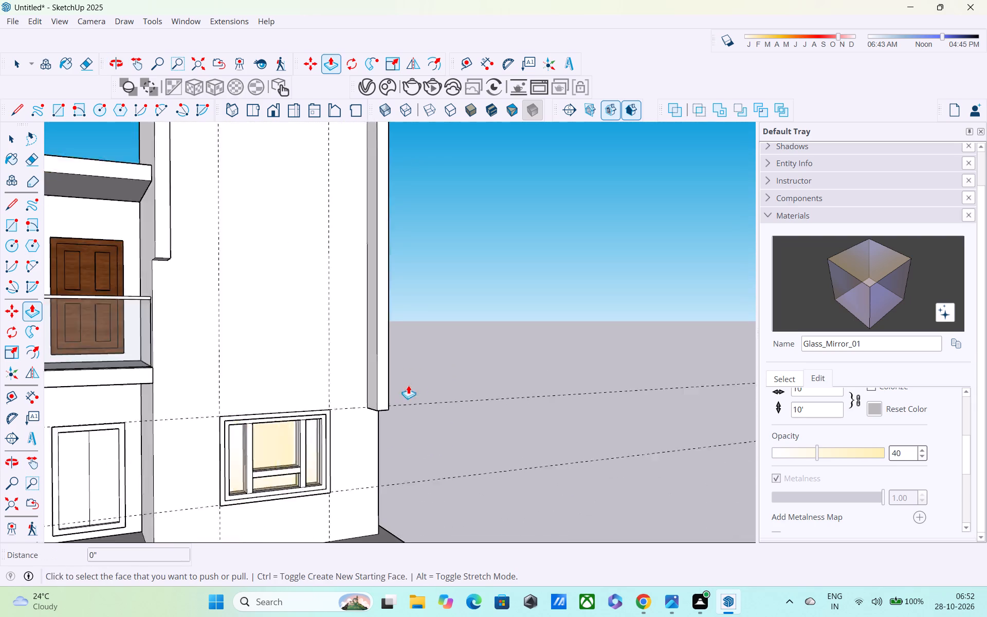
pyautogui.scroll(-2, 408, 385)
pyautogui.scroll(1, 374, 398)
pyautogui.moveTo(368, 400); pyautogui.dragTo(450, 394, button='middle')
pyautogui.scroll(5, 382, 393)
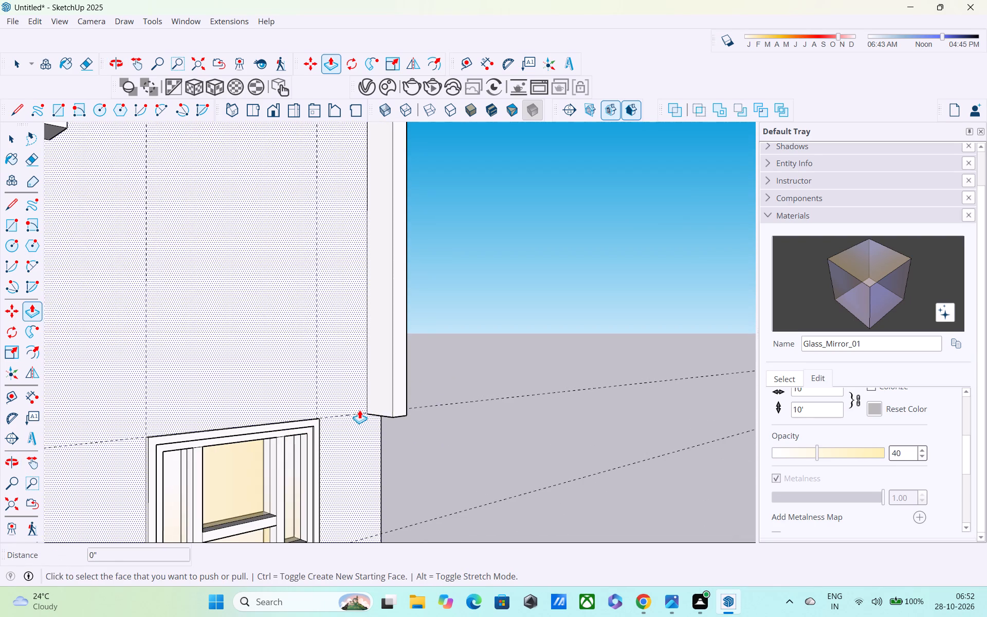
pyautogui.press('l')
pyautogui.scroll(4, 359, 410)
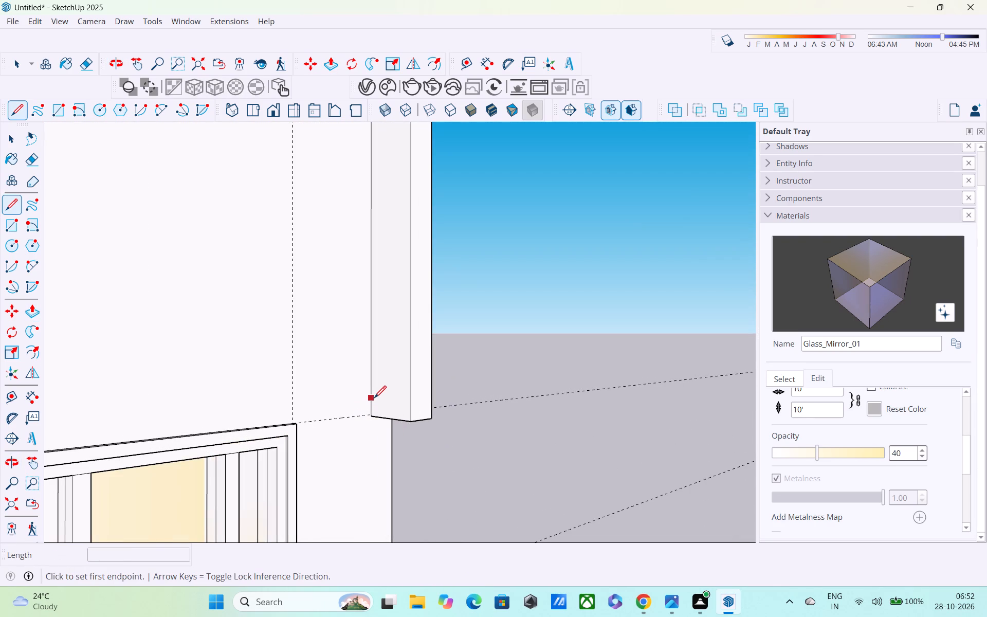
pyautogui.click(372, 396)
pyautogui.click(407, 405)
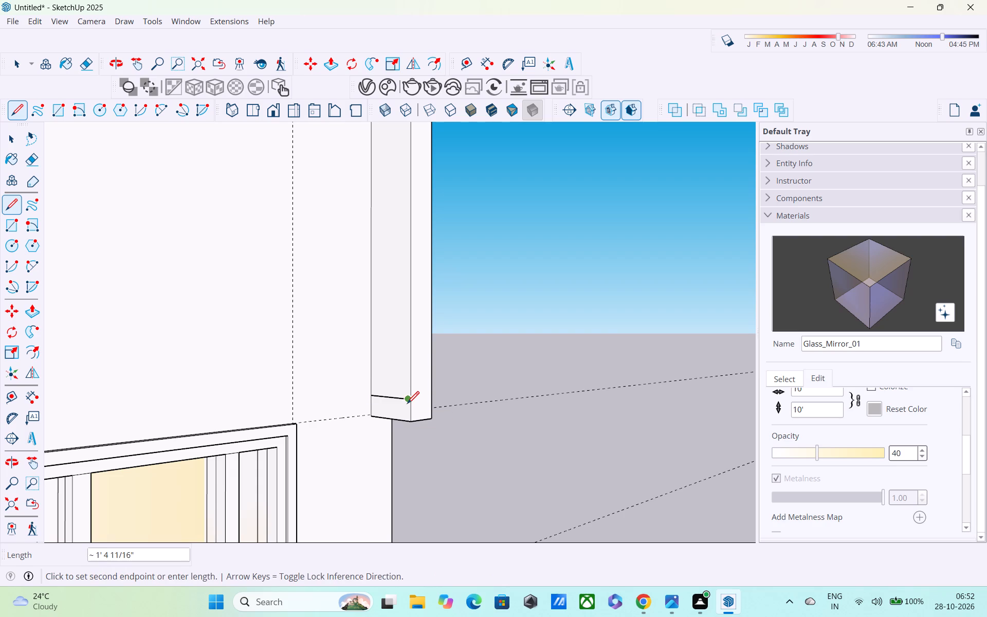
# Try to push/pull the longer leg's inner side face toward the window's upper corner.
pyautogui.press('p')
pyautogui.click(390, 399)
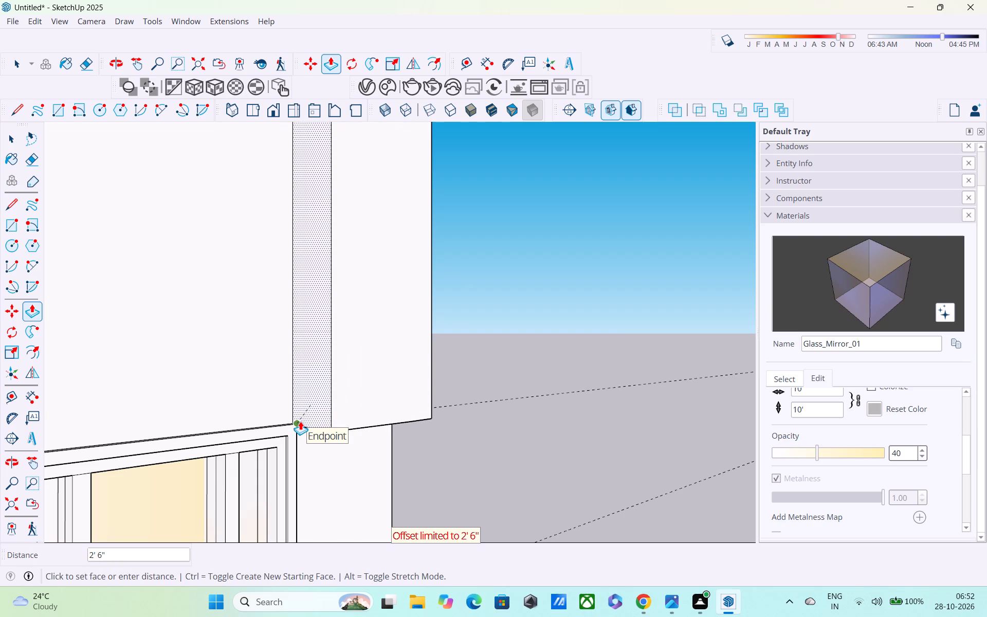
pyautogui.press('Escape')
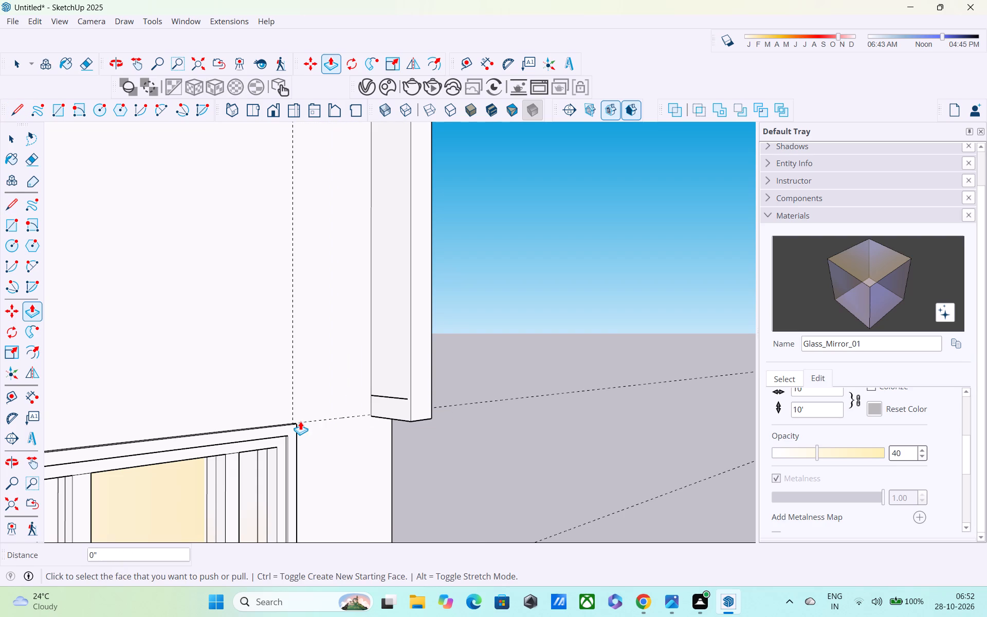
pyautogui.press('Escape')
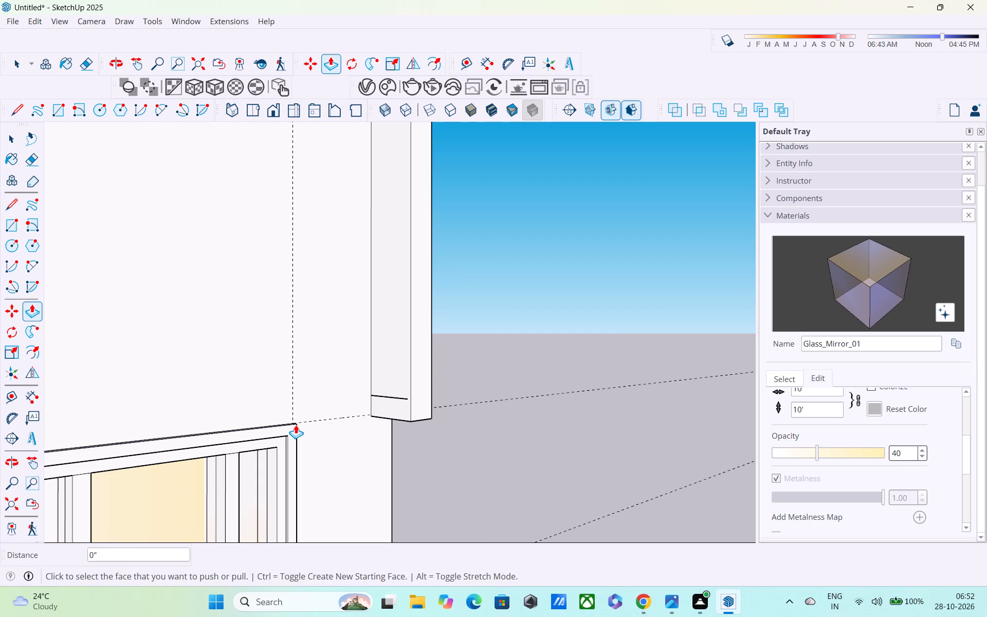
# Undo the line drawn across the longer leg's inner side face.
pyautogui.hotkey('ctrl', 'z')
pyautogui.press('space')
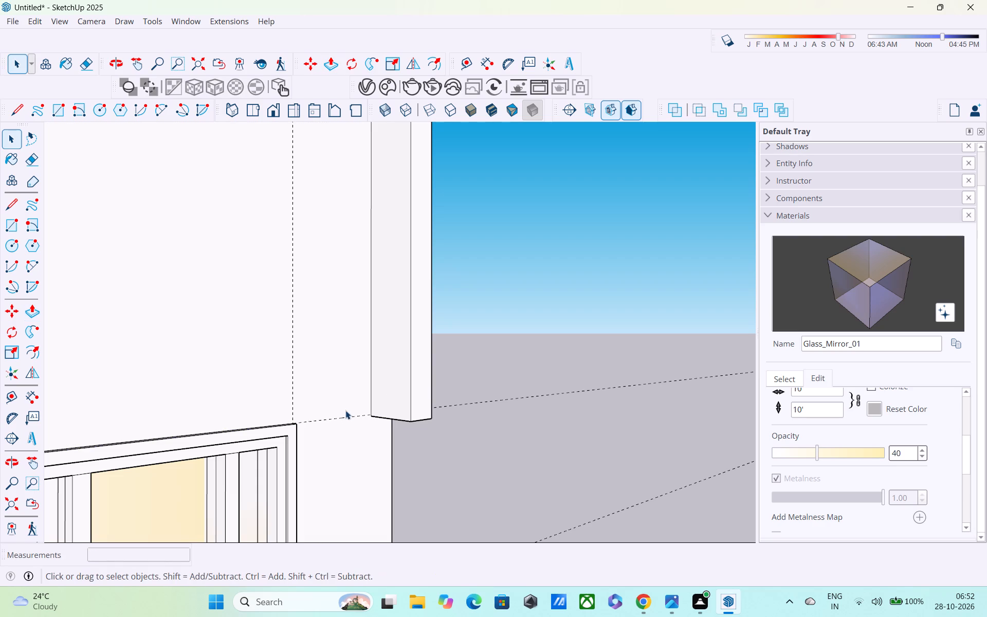
# Draw a 1' 6" line across the longer leg's inner side face, about 6 5/8" above its bottom end.
pyautogui.press('l')
pyautogui.click(369, 415)
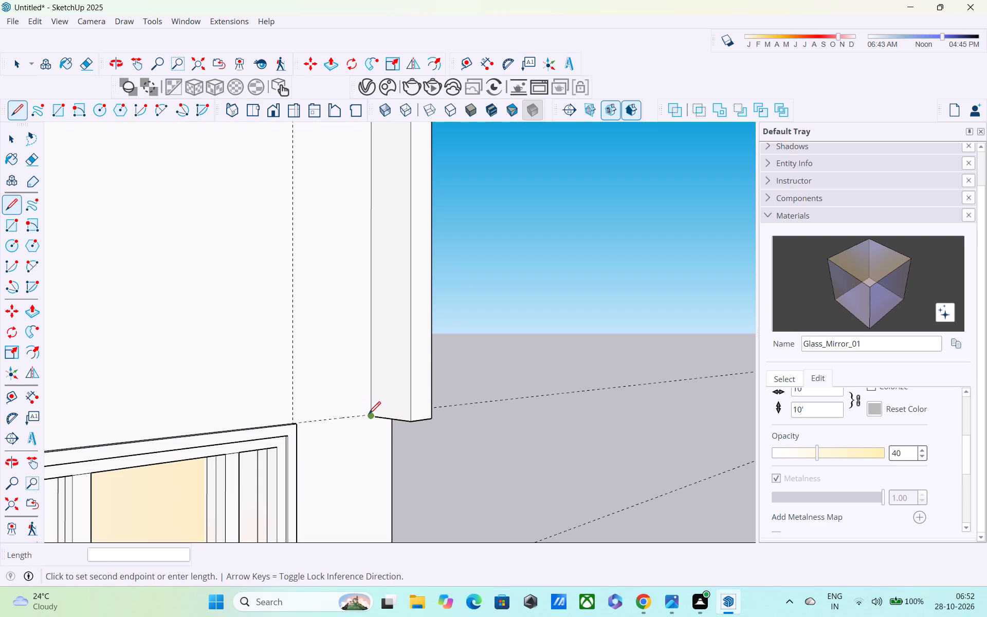
pyautogui.click(369, 396)
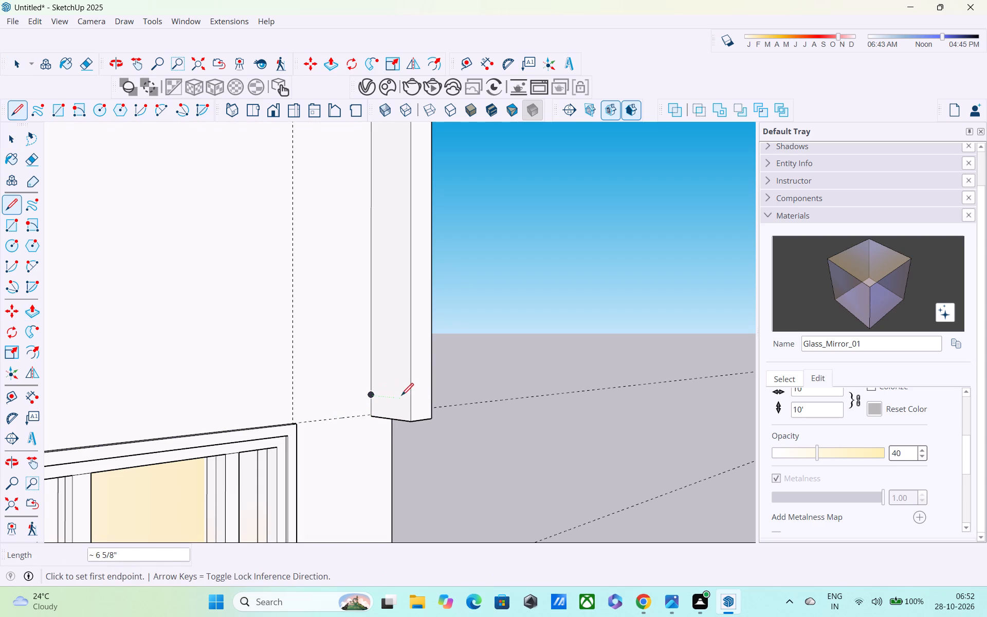
pyautogui.click(408, 401)
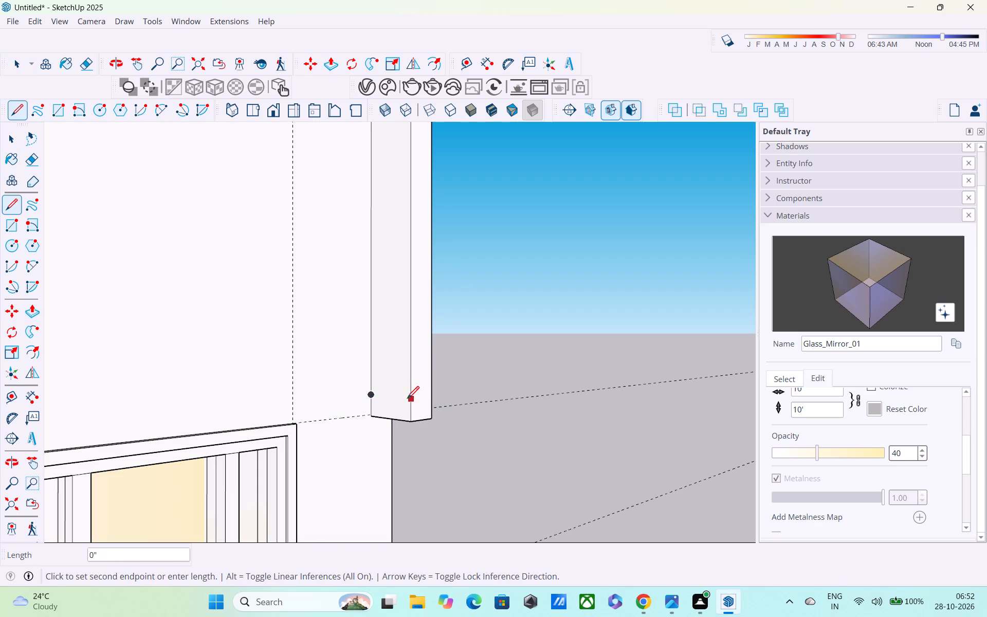
pyautogui.click(370, 394)
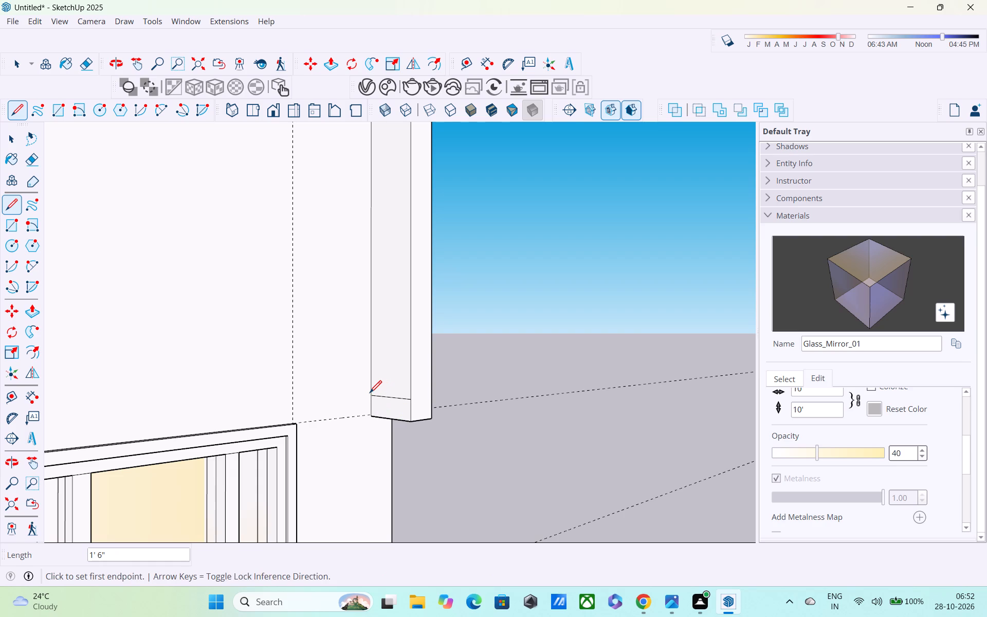
# Push/pull the bottom strip of the longer leg's inner side face 2' 6" toward the window to form a horizontal arm.
pyautogui.press('p')
pyautogui.click(380, 406)
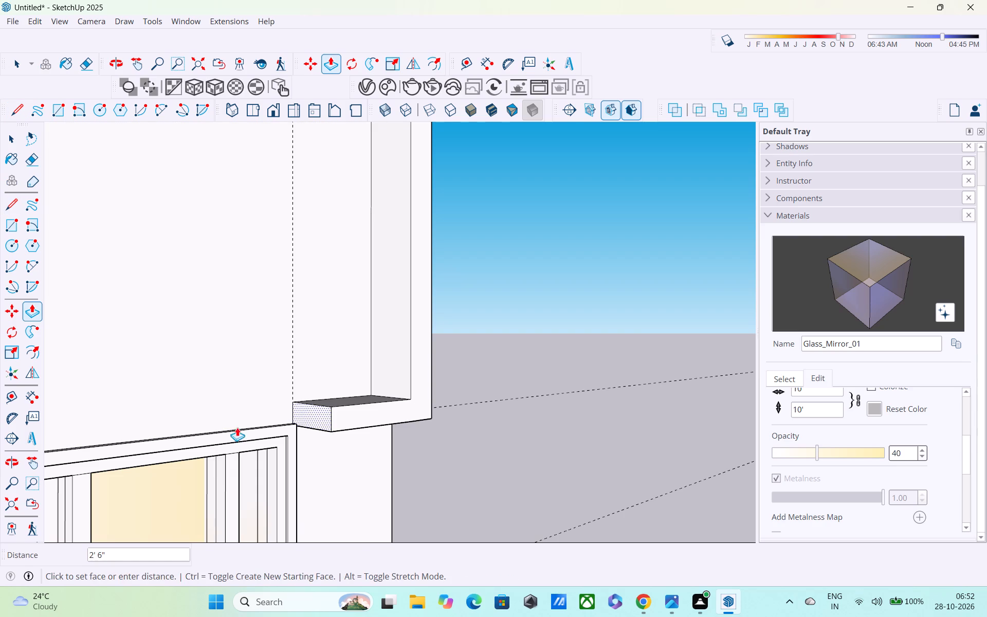
pyautogui.scroll(-3, 287, 396)
pyautogui.moveTo(324, 390); pyautogui.dragTo(215, 291, button='middle')
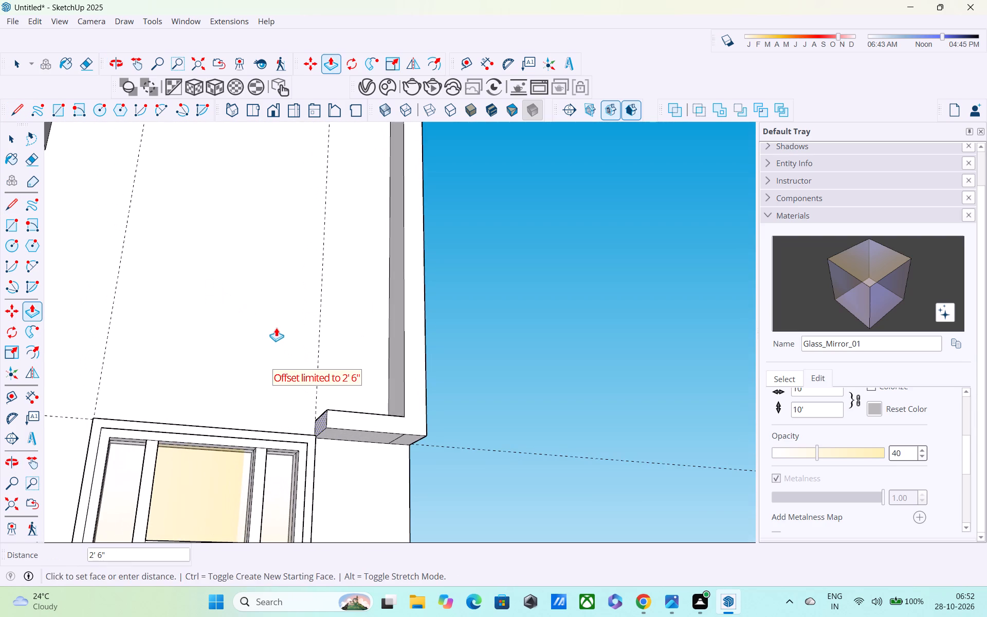
pyautogui.click(278, 330)
# Push the underside of the horizontal arm up about 1/2".
pyautogui.click(342, 433)
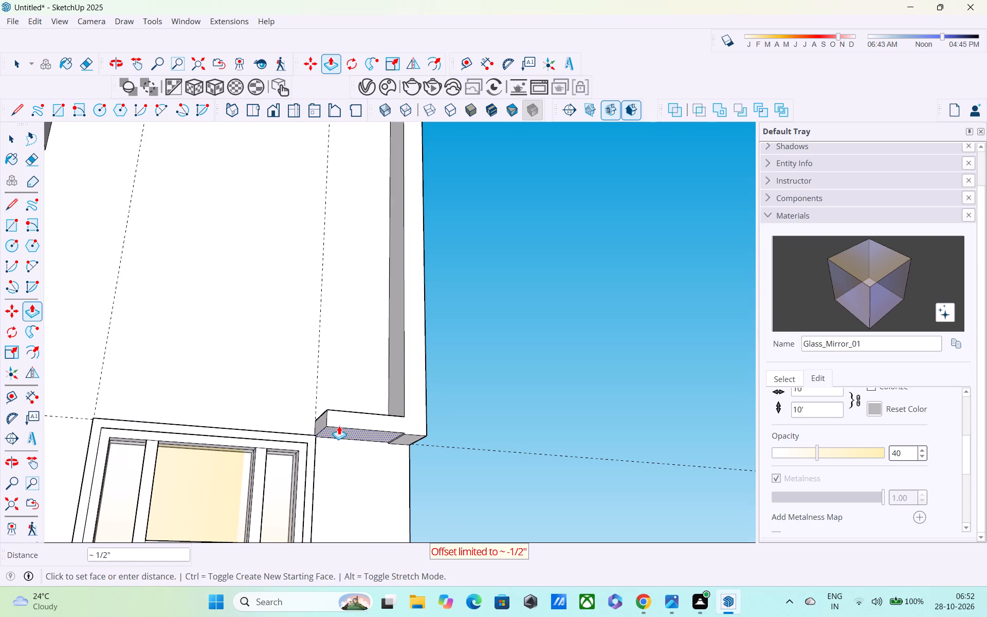
pyautogui.click(339, 424)
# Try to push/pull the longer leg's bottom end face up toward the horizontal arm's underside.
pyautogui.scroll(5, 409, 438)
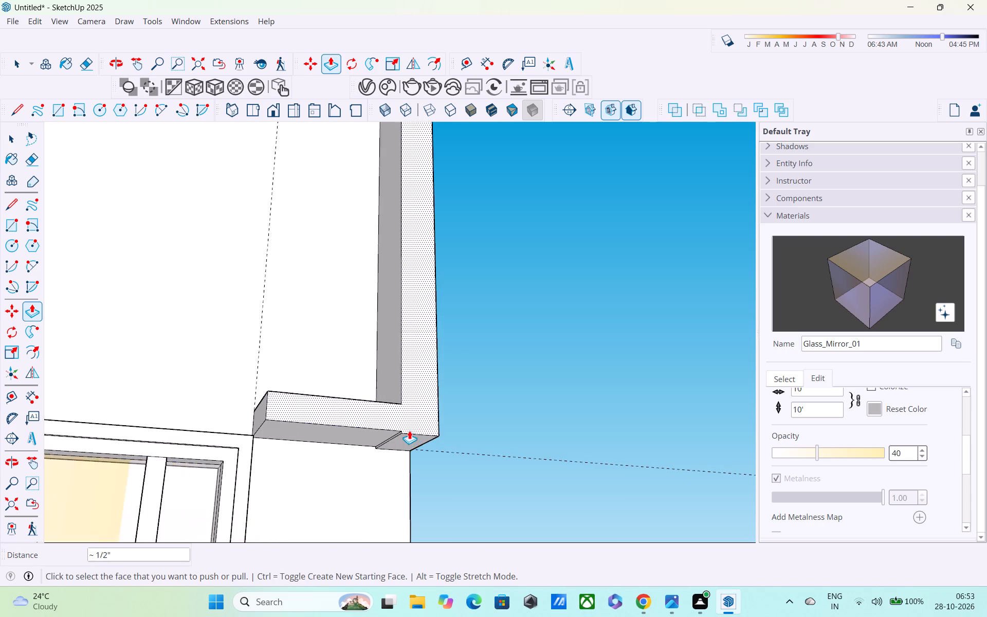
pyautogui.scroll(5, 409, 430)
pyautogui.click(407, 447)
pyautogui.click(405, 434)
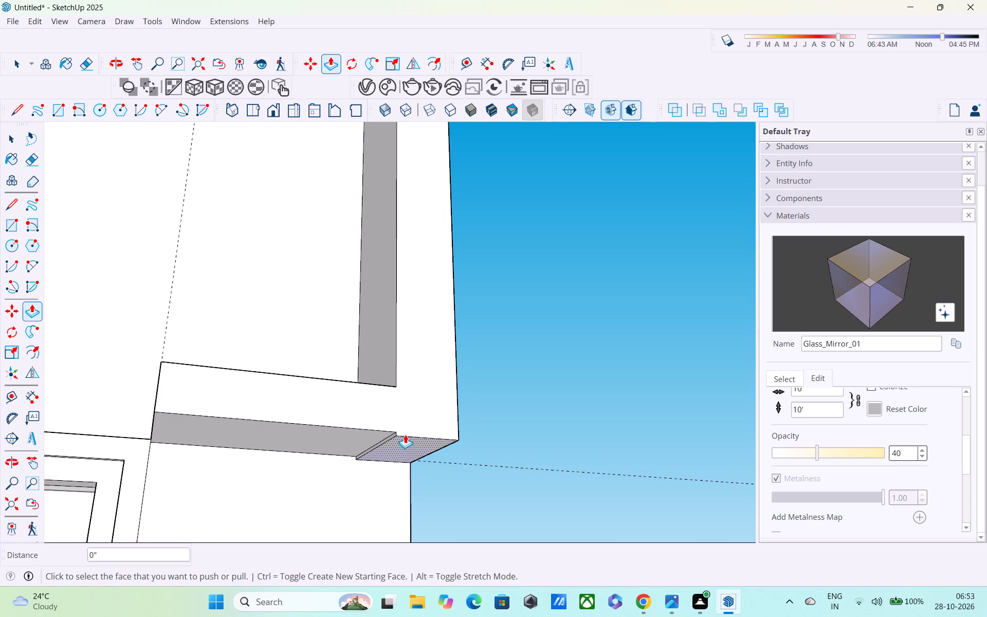
# Pull the horizontal arm's underside down about 1/2" so it is flush with the longer leg's bottom end.
pyautogui.moveTo(404, 438); pyautogui.dragTo(404, 417)
pyautogui.click(340, 429)
pyautogui.moveTo(318, 432); pyautogui.dragTo(317, 432)
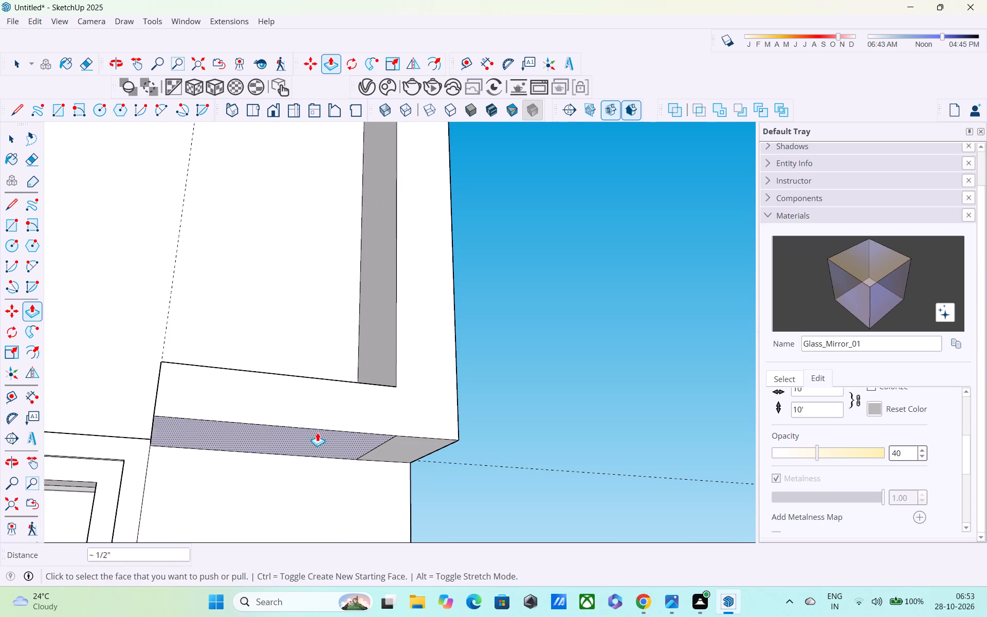
# Pull the frame's front face, covering the longer leg and the horizontal arm, outward about 2 1/8".
pyautogui.moveTo(317, 432); pyautogui.dragTo(316, 414)
pyautogui.moveTo(309, 426); pyautogui.dragTo(307, 417)
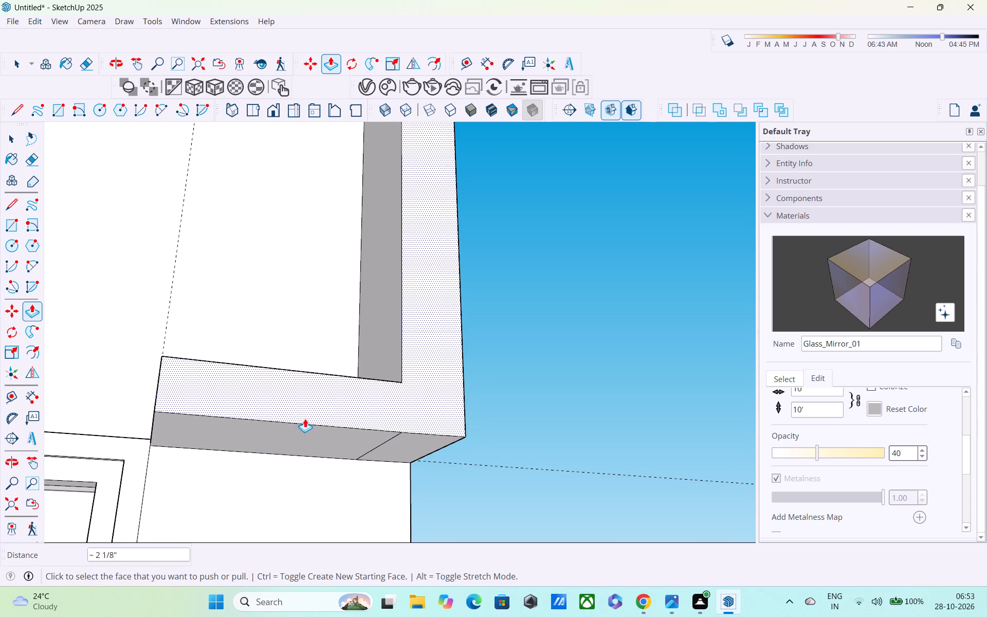
pyautogui.press('`')
pyautogui.press('Escape')
pyautogui.moveTo(133, 450); pyautogui.dragTo(387, 519, button='middle')
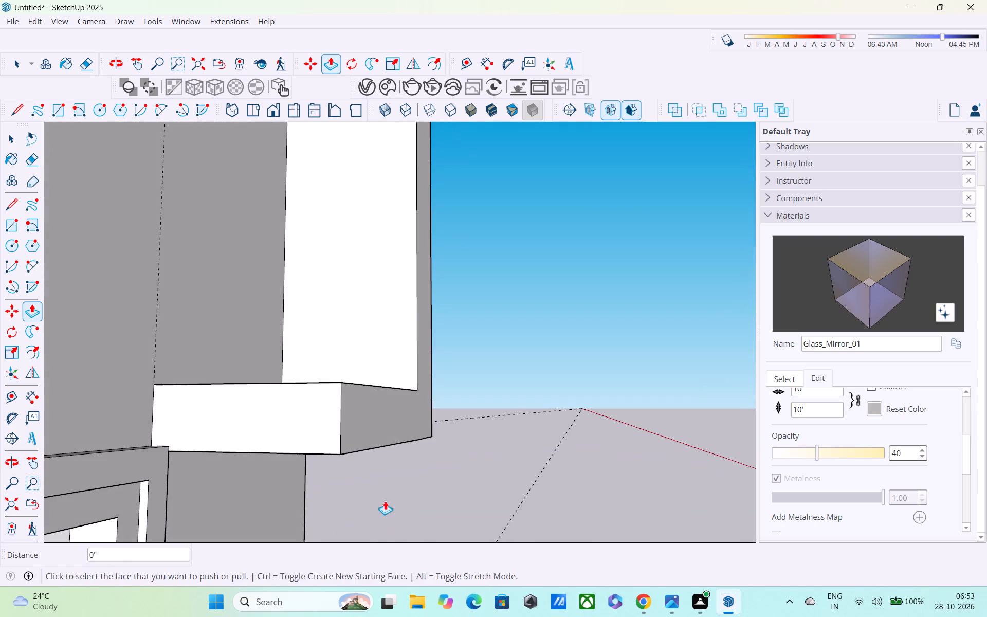
# Push/pull the horizontal arm's end face 10' across the tower above the window to the tower's far corner.
pyautogui.click(303, 422)
pyautogui.scroll(-7, 144, 430)
pyautogui.scroll(1, 249, 374)
pyautogui.scroll(-5, 253, 371)
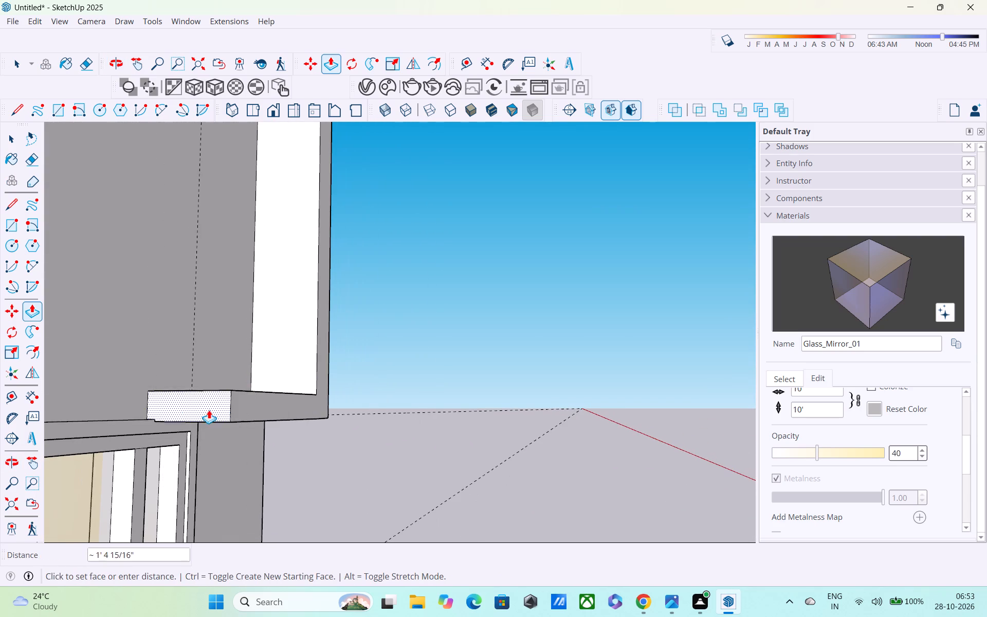
pyautogui.scroll(-2, 180, 413)
pyautogui.keyDown('shift'); pyautogui.moveTo(188, 418); pyautogui.dragTo(442, 390, button='middle'); pyautogui.keyUp('shift')
pyautogui.scroll(-3, 243, 419)
pyautogui.keyDown('shift'); pyautogui.moveTo(243, 419); pyautogui.dragTo(392, 399, button='middle'); pyautogui.keyUp('shift')
pyautogui.scroll(1, 392, 399)
pyautogui.scroll(-4, 383, 400)
pyautogui.moveTo(379, 406); pyautogui.dragTo(138, 421, button='middle')
pyautogui.scroll(-8, 140, 388)
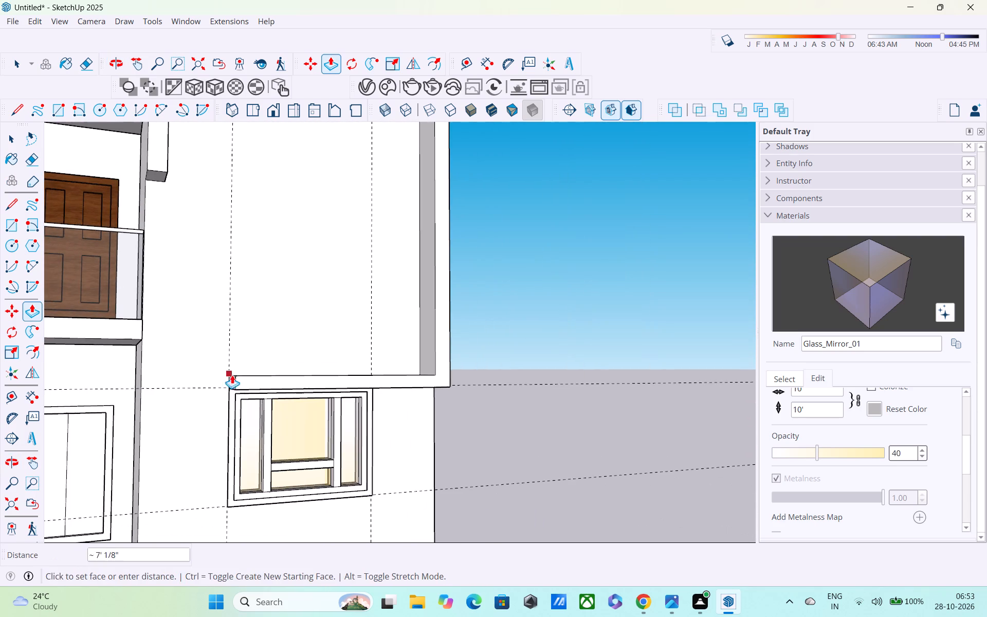
pyautogui.keyDown('shift'); pyautogui.moveTo(255, 376); pyautogui.dragTo(467, 343, button='middle'); pyautogui.keyUp('shift')
pyautogui.scroll(-5, 467, 343)
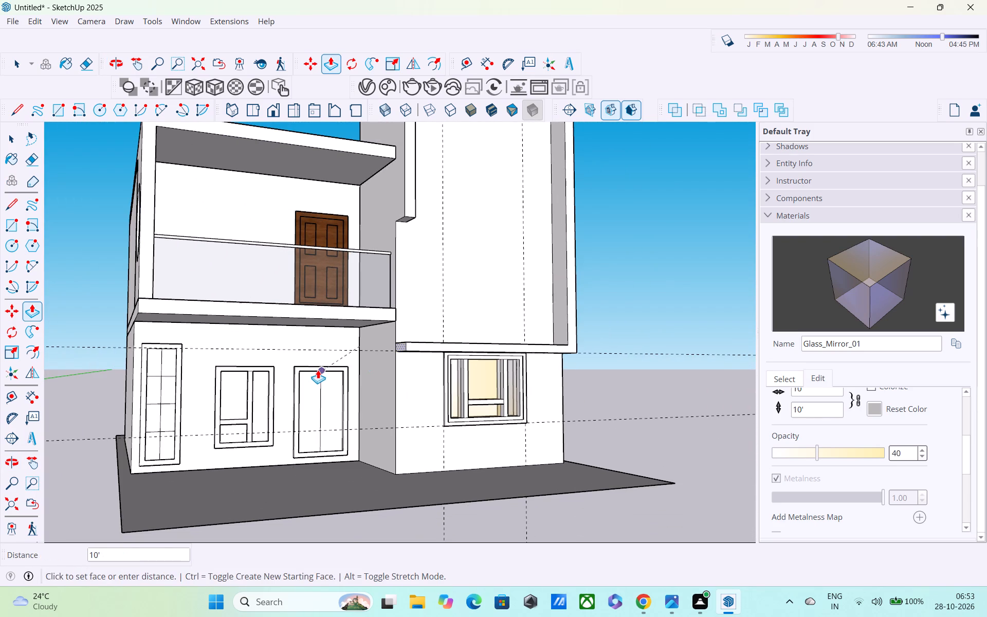
pyautogui.click(345, 370)
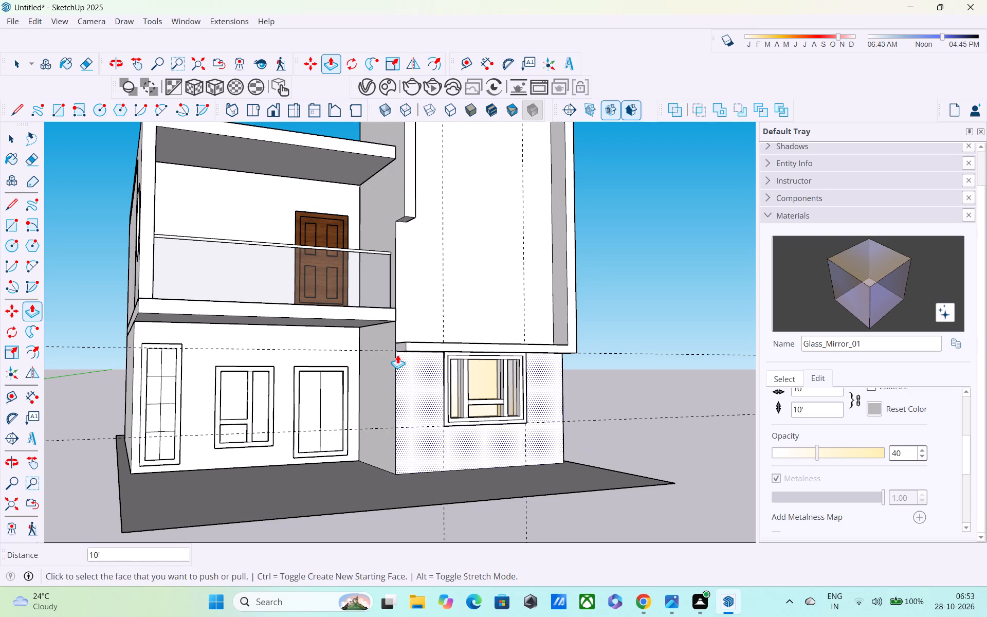
pyautogui.click(396, 342)
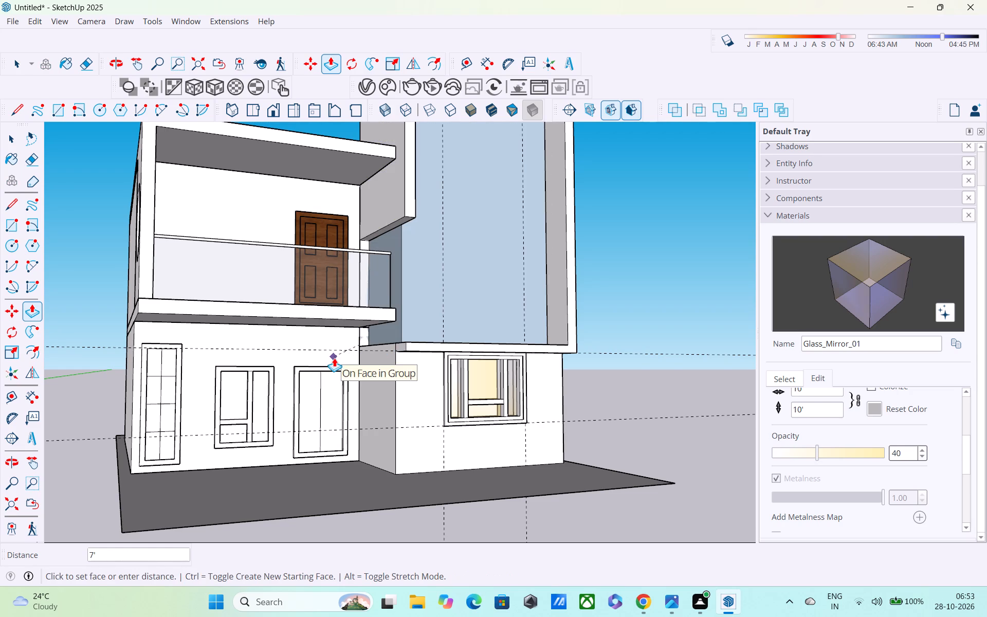
pyautogui.press('Escape')
# Push/pull the band's end face another 12' 9" past the tower, aligning it with the near side of the tall gridded window's frame.
pyautogui.scroll(12, 419, 334)
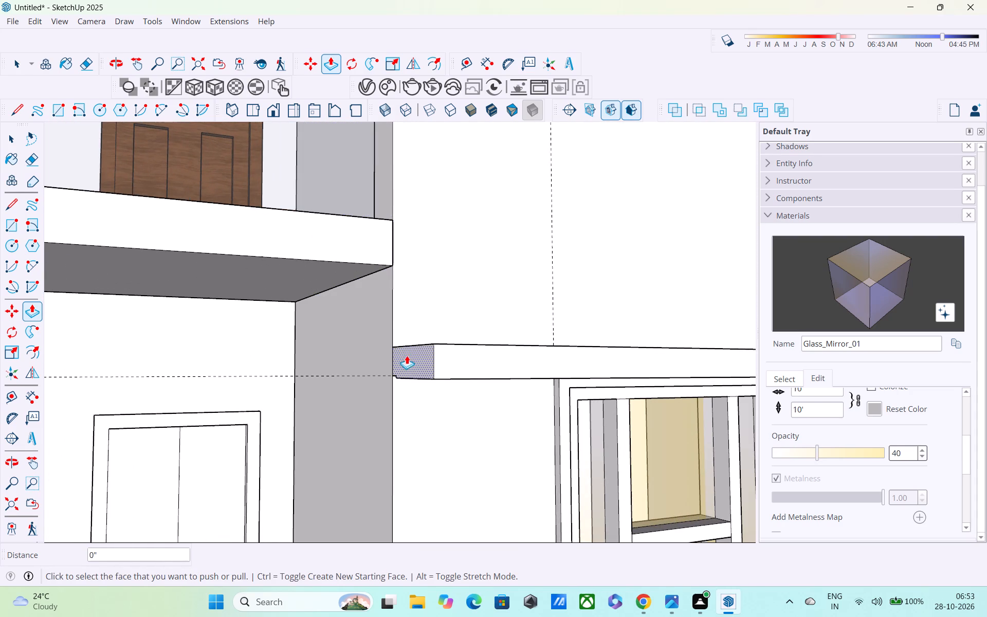
pyautogui.click(407, 356)
pyautogui.scroll(-7, 280, 376)
pyautogui.keyDown('shift'); pyautogui.moveTo(288, 371); pyautogui.dragTo(566, 340, button='middle'); pyautogui.keyUp('shift')
pyautogui.scroll(1, 566, 340)
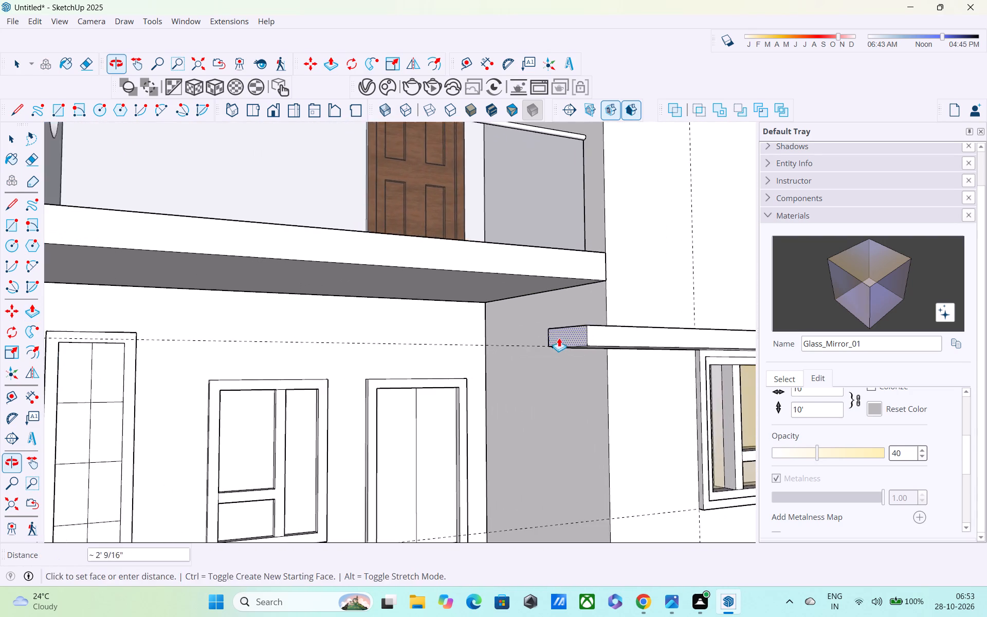
pyautogui.scroll(-6, 558, 338)
pyautogui.moveTo(496, 349); pyautogui.dragTo(447, 338, button='middle')
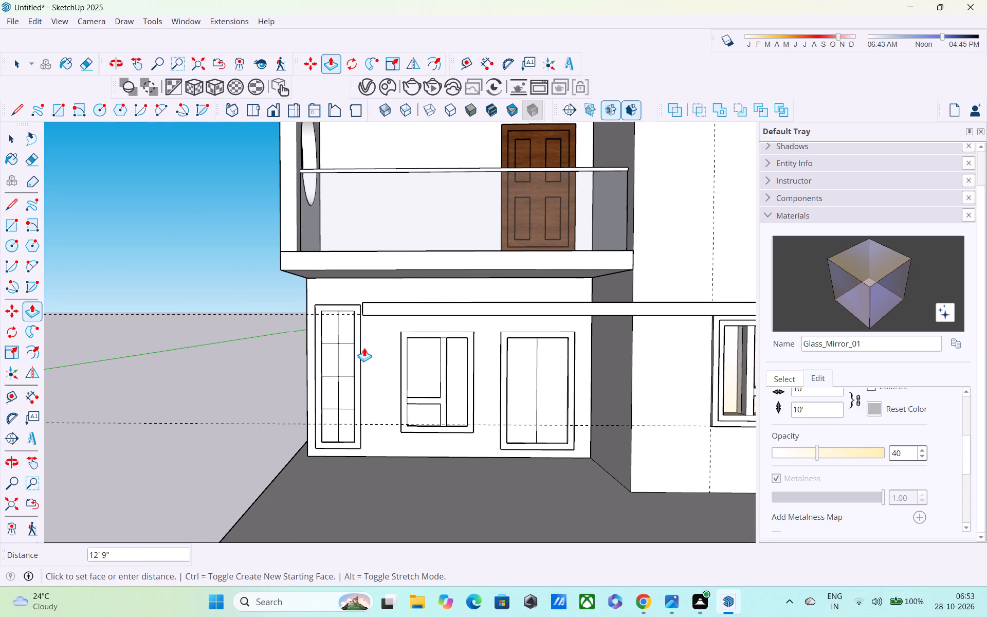
pyautogui.scroll(9, 369, 347)
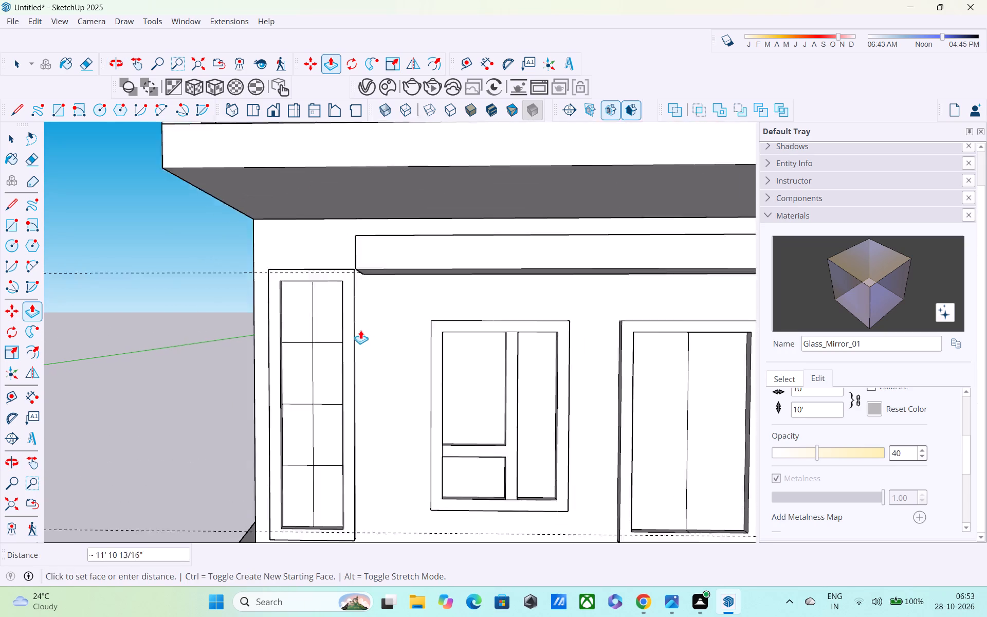
pyautogui.scroll(2, 360, 330)
pyautogui.click(352, 318)
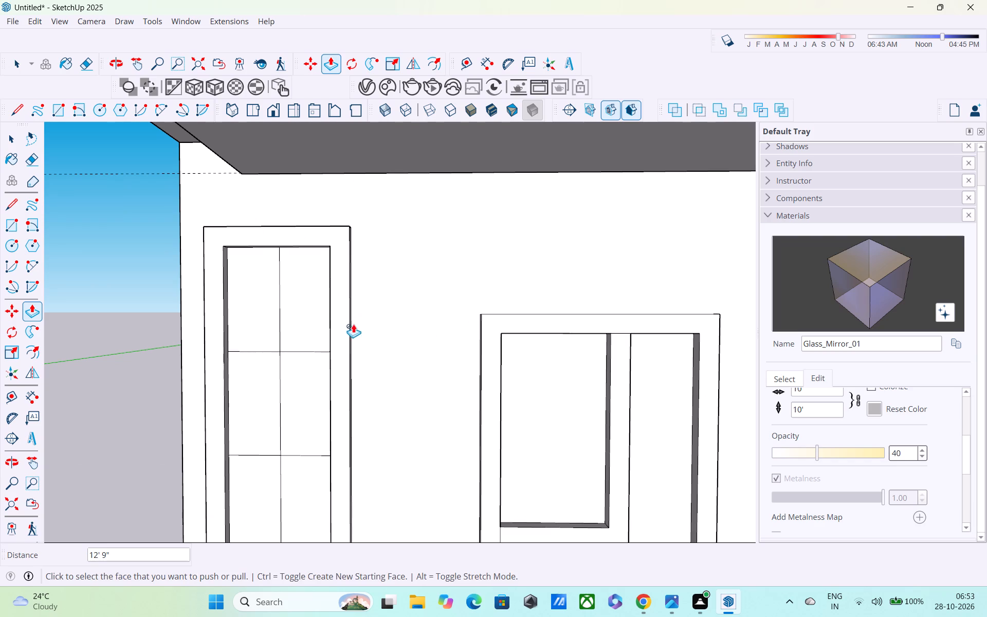
# Copy the end edge of the band's underside 9" inward along the band.
pyautogui.scroll(-7, 354, 324)
pyautogui.moveTo(358, 335); pyautogui.dragTo(361, 198, button='middle')
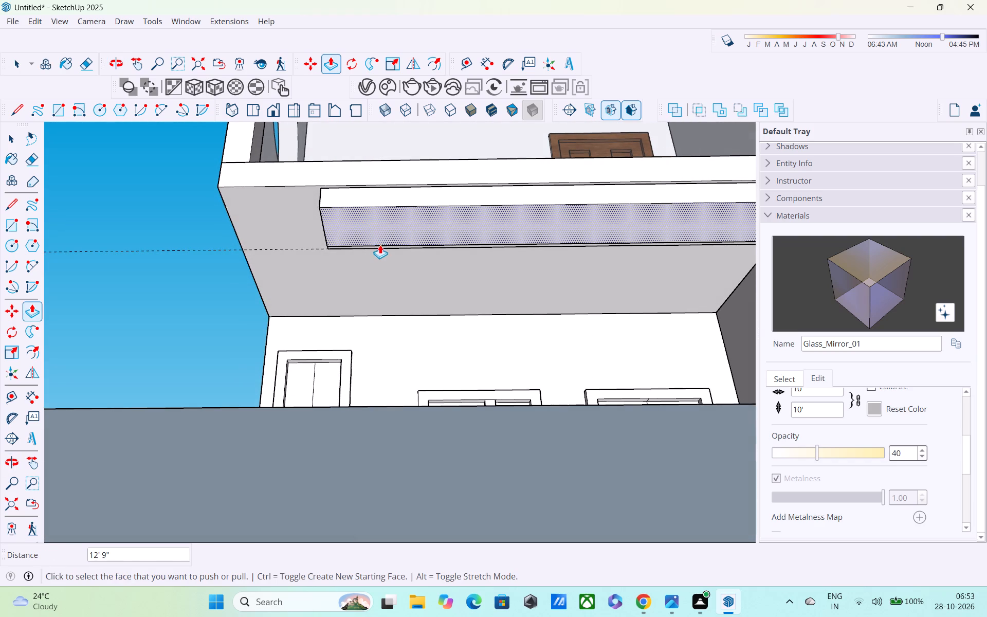
pyautogui.keyDown('shift'); pyautogui.moveTo(379, 248); pyautogui.dragTo(425, 257, button='middle'); pyautogui.keyUp('shift')
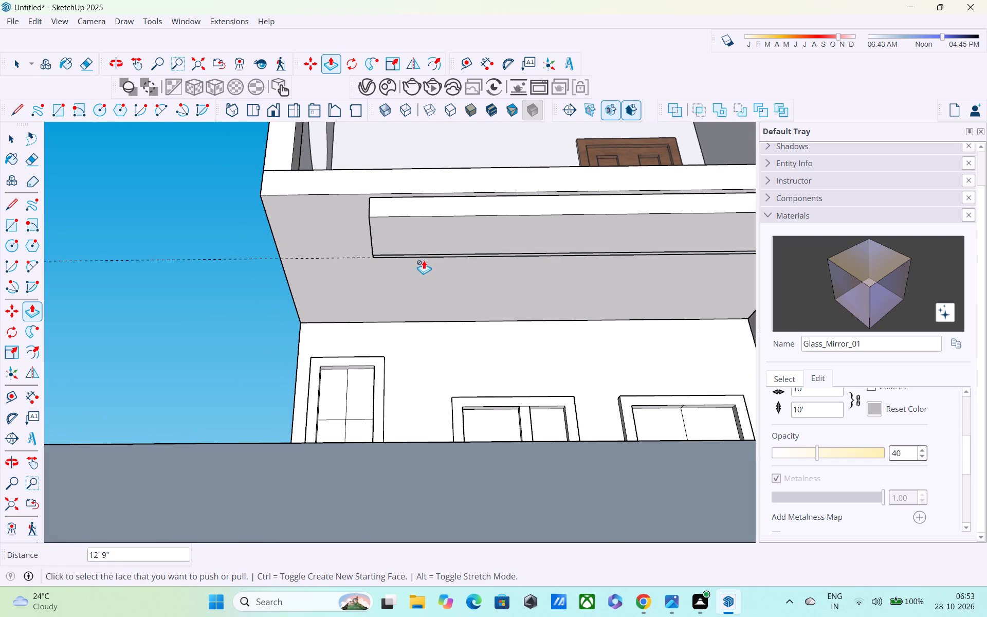
pyautogui.press('l')
pyautogui.scroll(4, 390, 242)
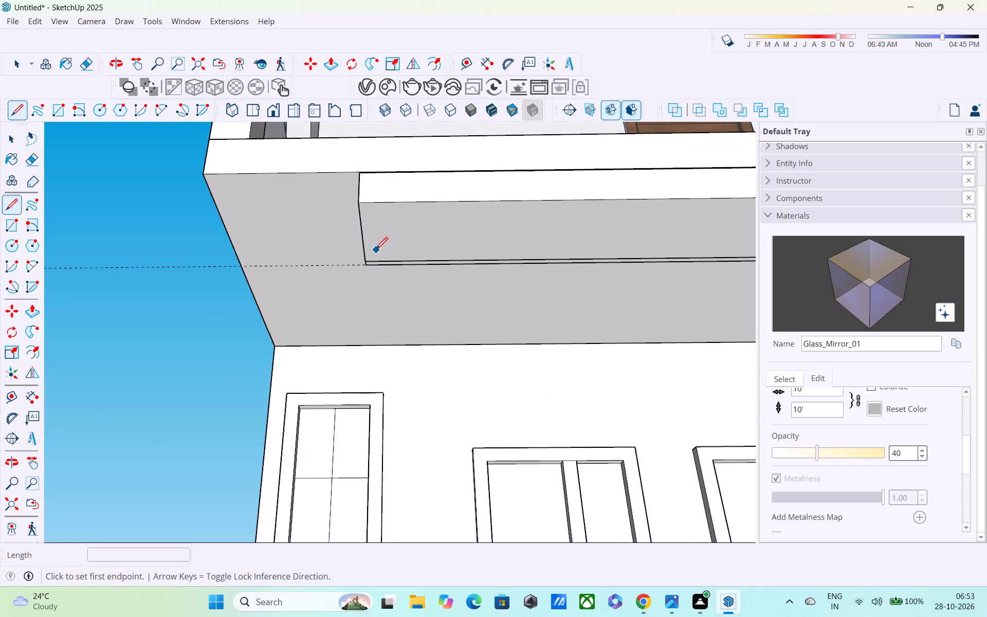
pyautogui.press('space')
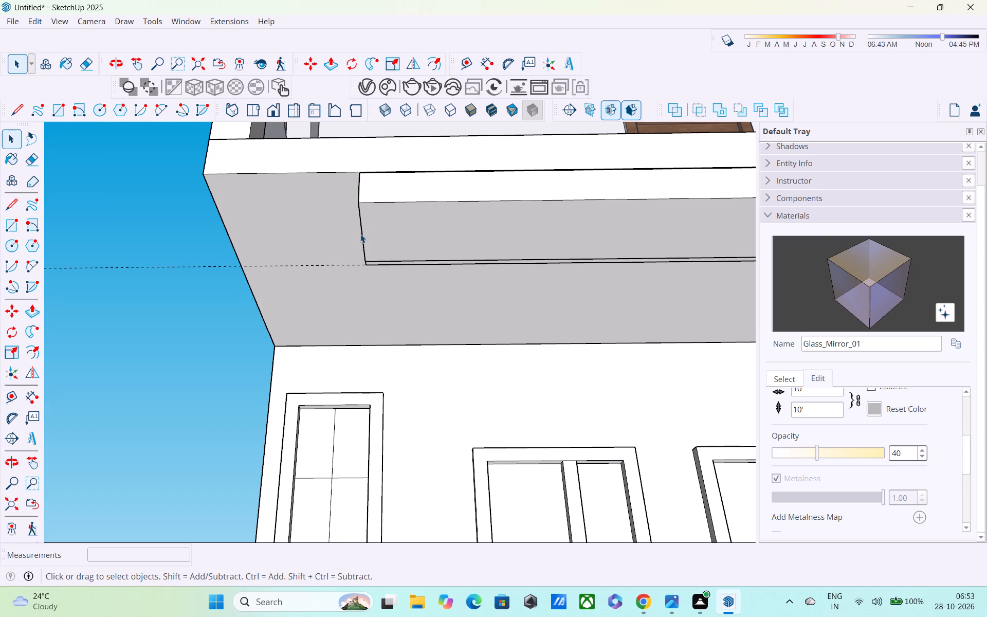
pyautogui.click(360, 234)
pyautogui.press('m')
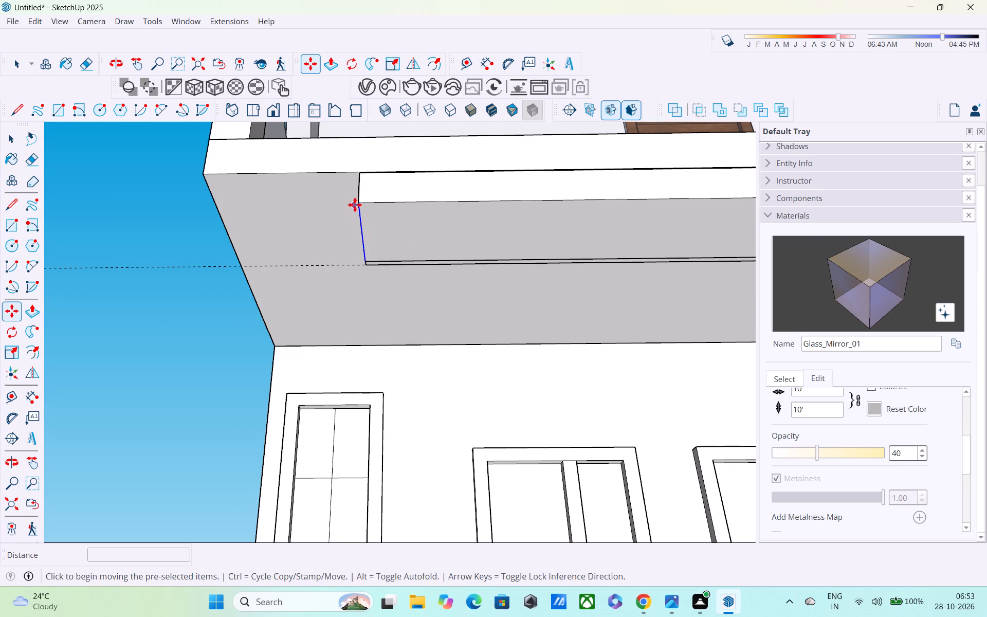
pyautogui.click(355, 202)
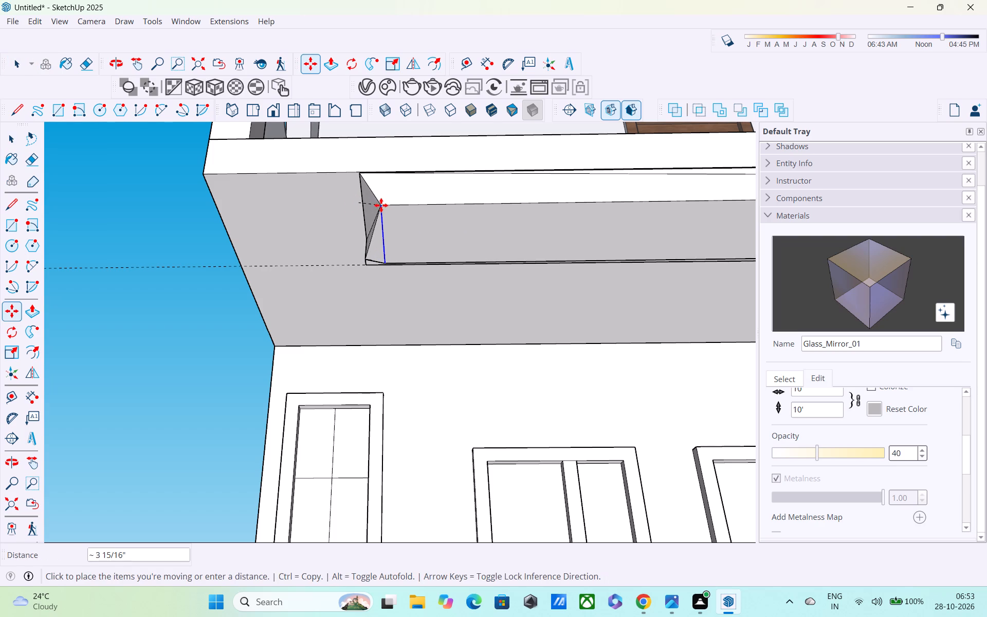
pyautogui.click(414, 205)
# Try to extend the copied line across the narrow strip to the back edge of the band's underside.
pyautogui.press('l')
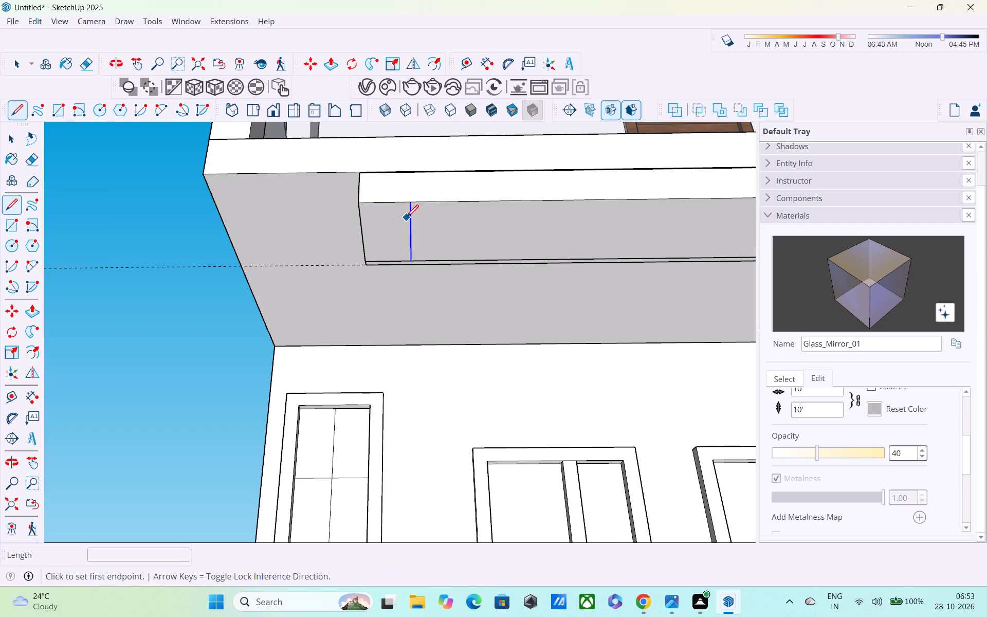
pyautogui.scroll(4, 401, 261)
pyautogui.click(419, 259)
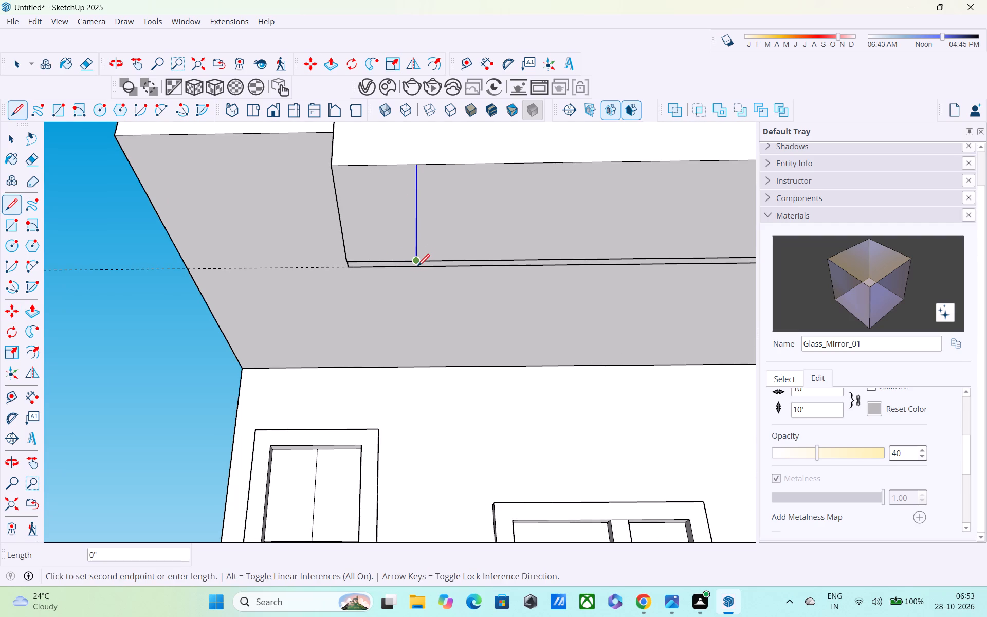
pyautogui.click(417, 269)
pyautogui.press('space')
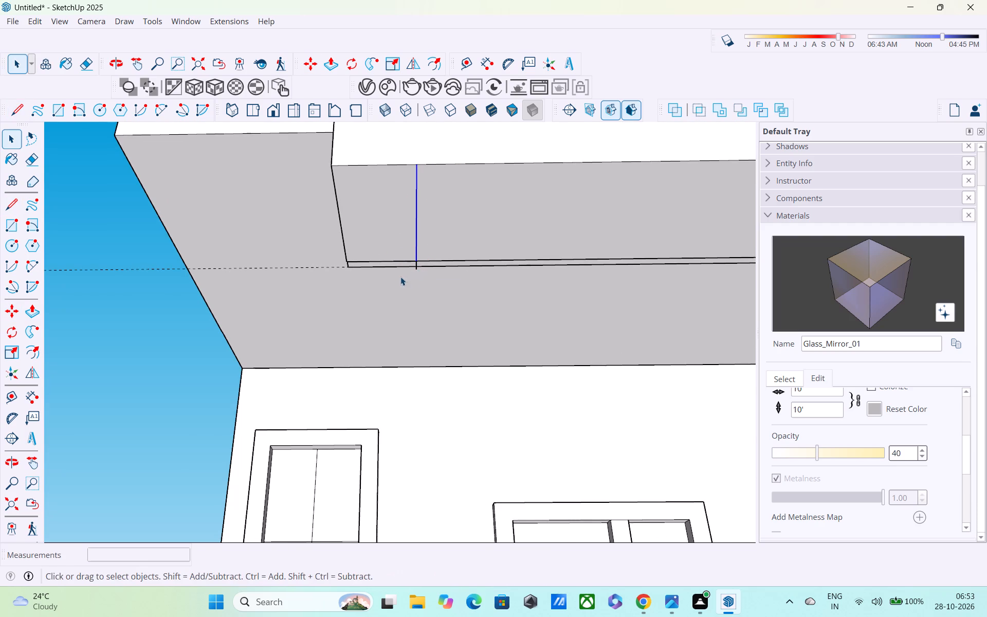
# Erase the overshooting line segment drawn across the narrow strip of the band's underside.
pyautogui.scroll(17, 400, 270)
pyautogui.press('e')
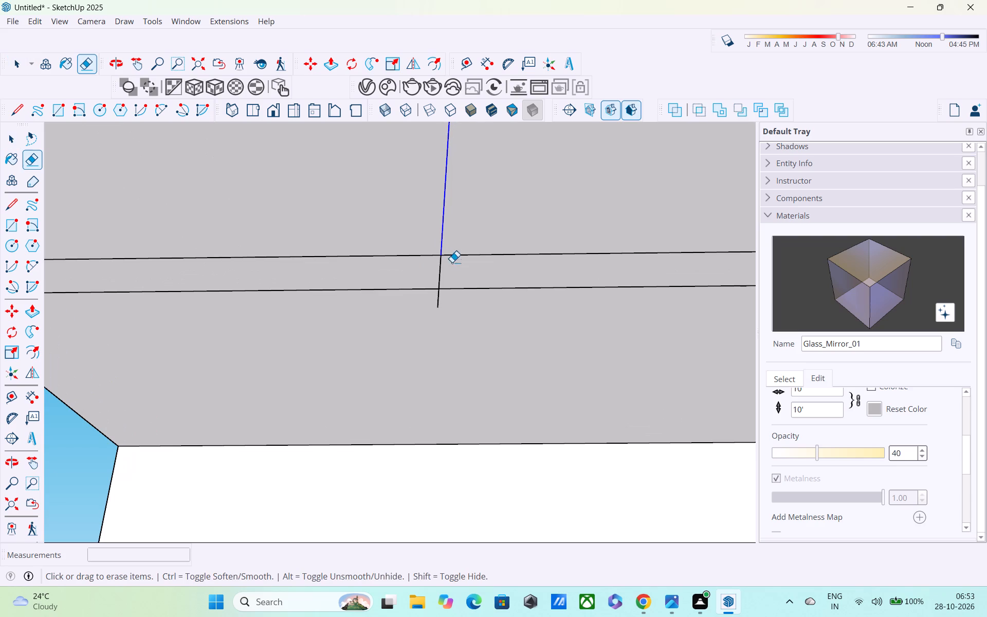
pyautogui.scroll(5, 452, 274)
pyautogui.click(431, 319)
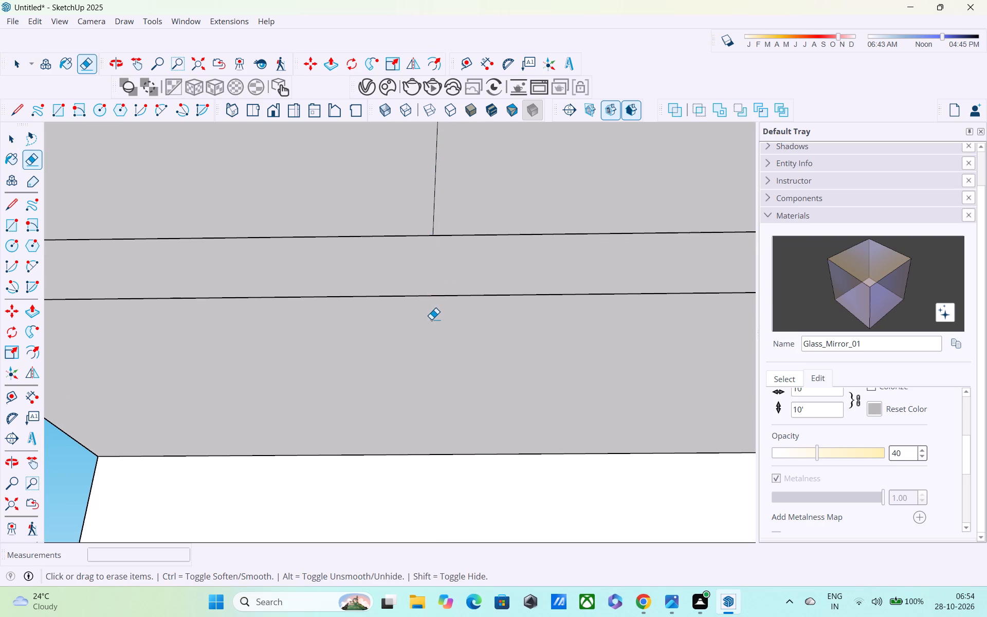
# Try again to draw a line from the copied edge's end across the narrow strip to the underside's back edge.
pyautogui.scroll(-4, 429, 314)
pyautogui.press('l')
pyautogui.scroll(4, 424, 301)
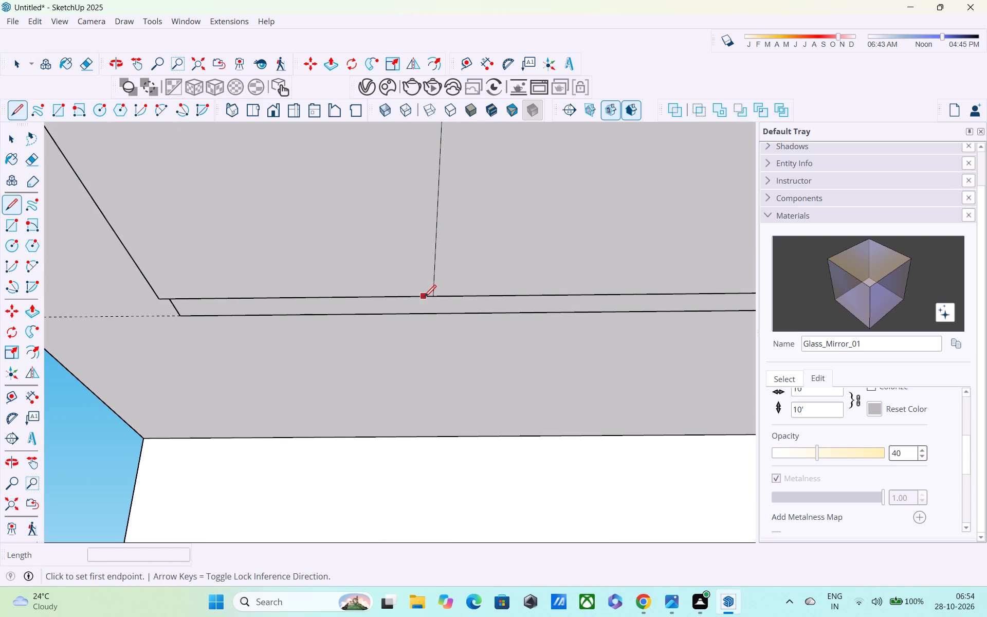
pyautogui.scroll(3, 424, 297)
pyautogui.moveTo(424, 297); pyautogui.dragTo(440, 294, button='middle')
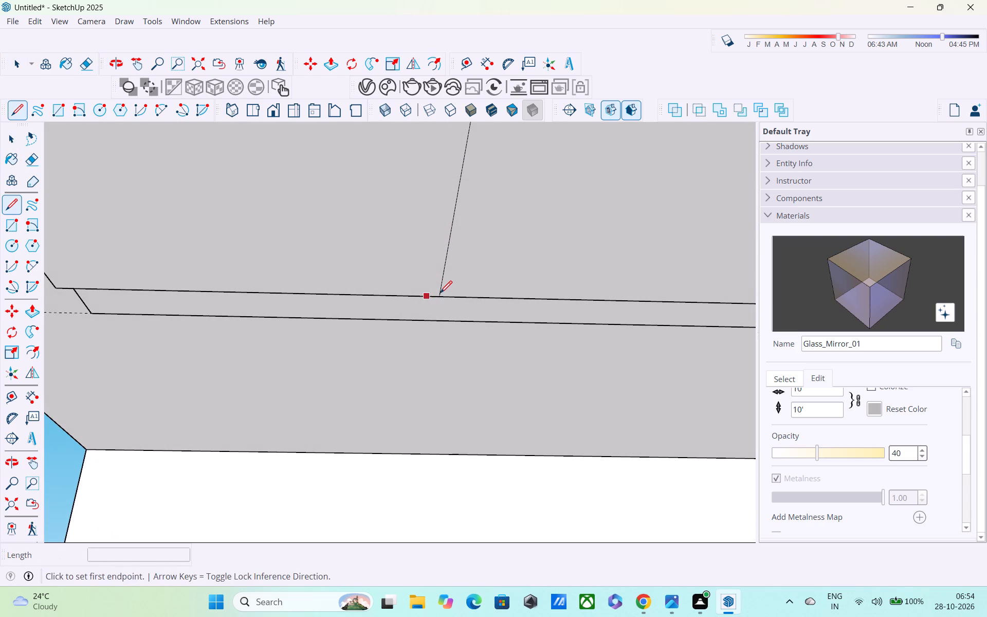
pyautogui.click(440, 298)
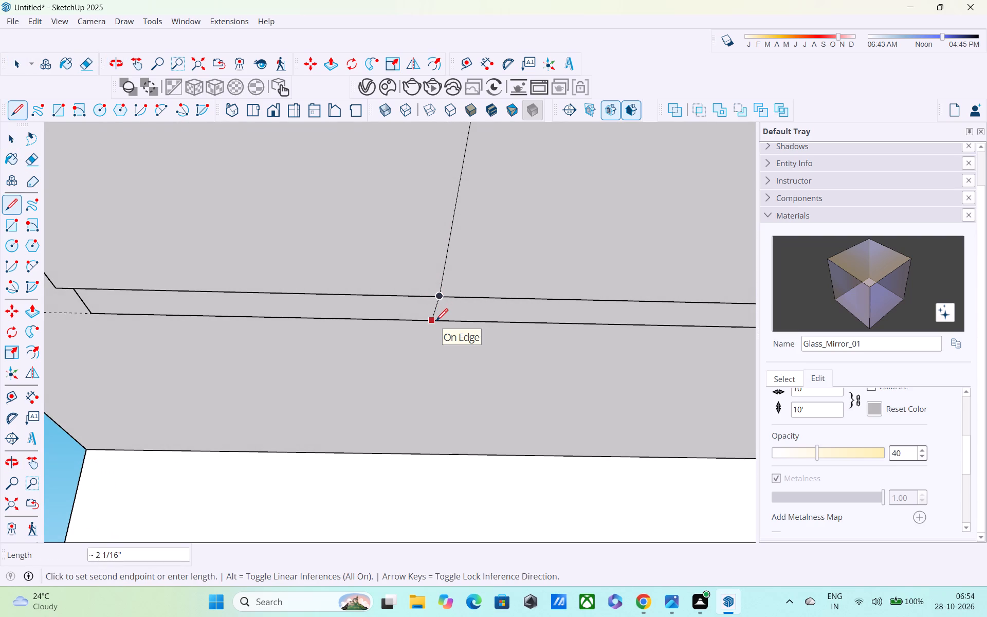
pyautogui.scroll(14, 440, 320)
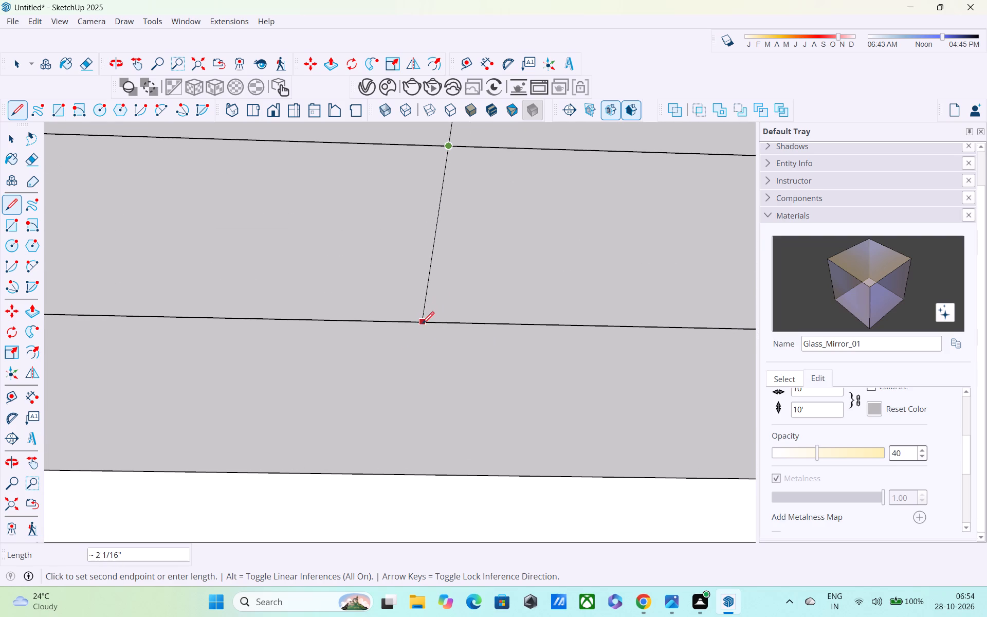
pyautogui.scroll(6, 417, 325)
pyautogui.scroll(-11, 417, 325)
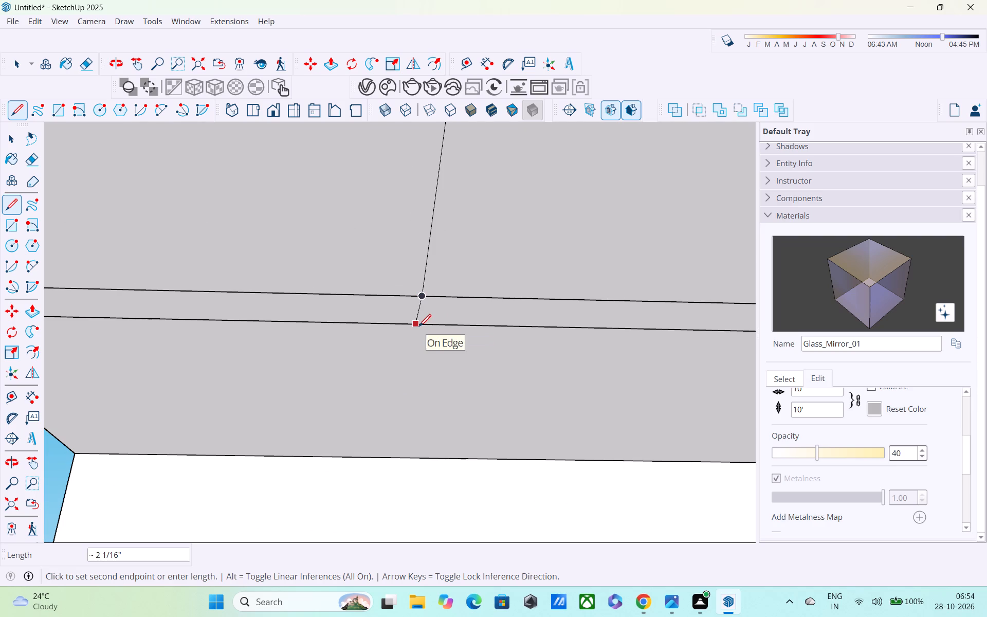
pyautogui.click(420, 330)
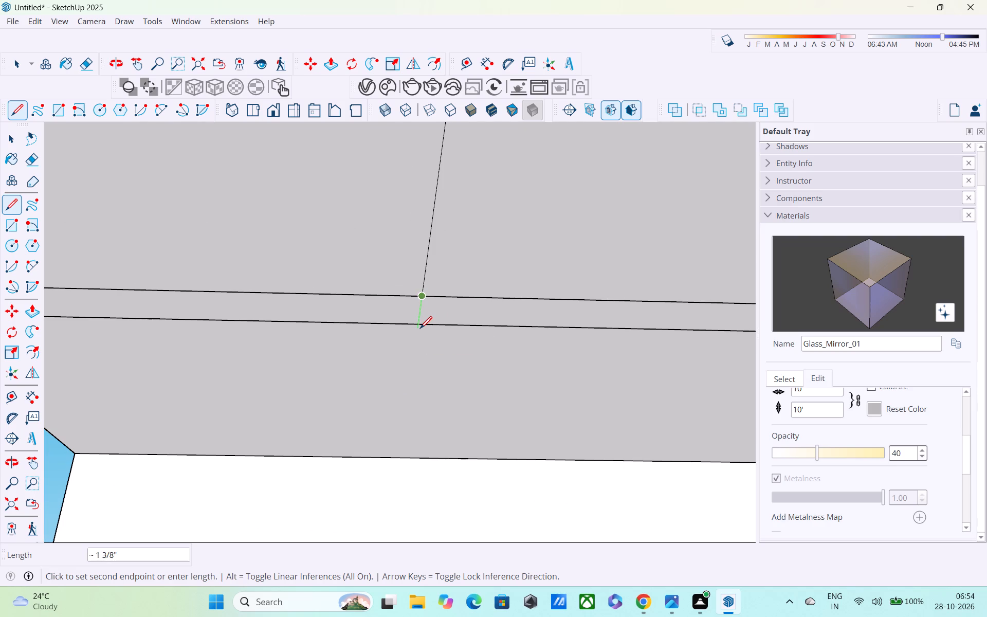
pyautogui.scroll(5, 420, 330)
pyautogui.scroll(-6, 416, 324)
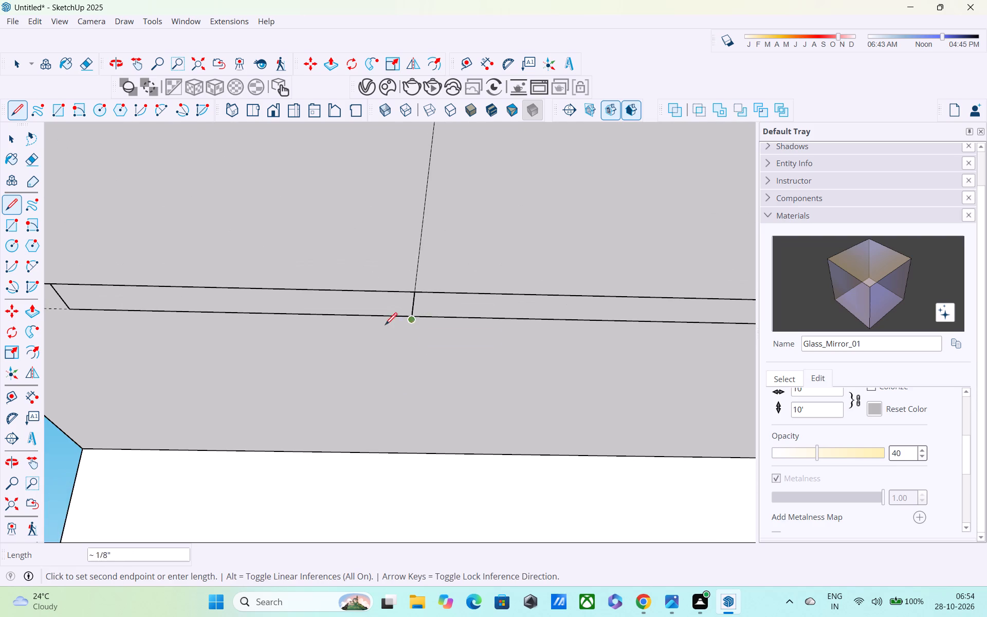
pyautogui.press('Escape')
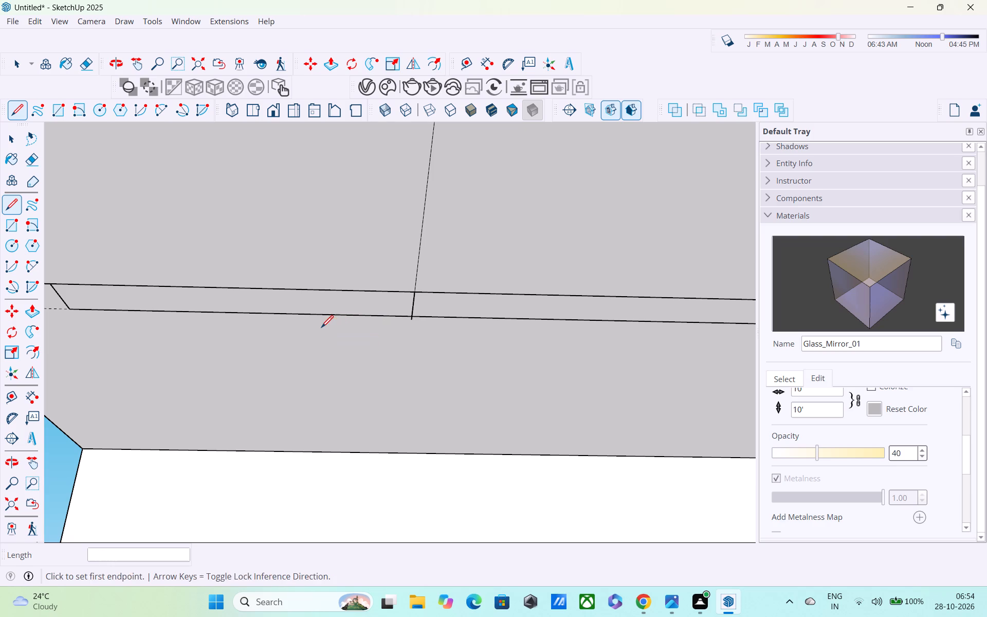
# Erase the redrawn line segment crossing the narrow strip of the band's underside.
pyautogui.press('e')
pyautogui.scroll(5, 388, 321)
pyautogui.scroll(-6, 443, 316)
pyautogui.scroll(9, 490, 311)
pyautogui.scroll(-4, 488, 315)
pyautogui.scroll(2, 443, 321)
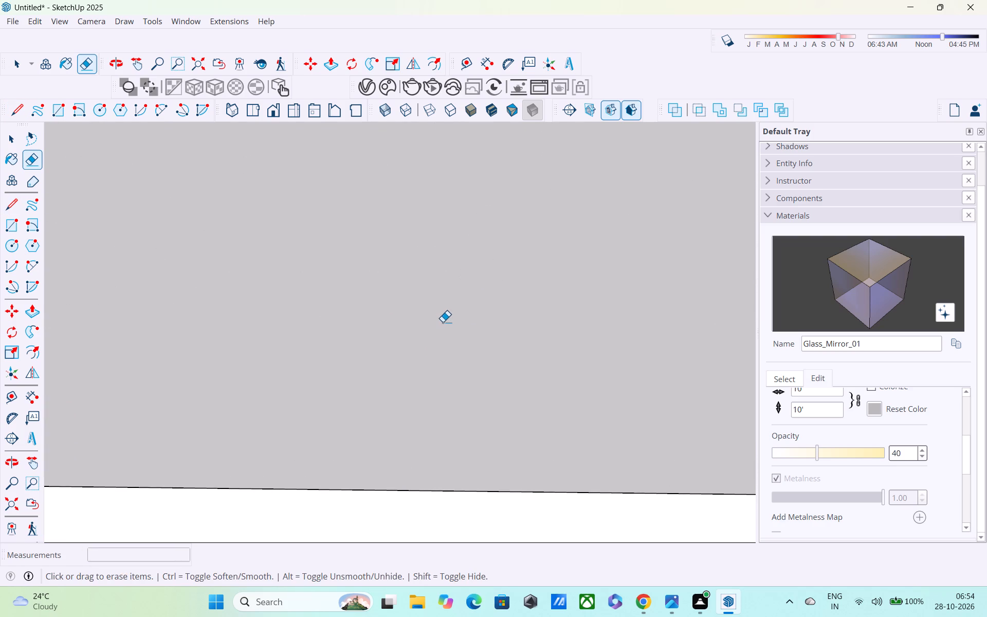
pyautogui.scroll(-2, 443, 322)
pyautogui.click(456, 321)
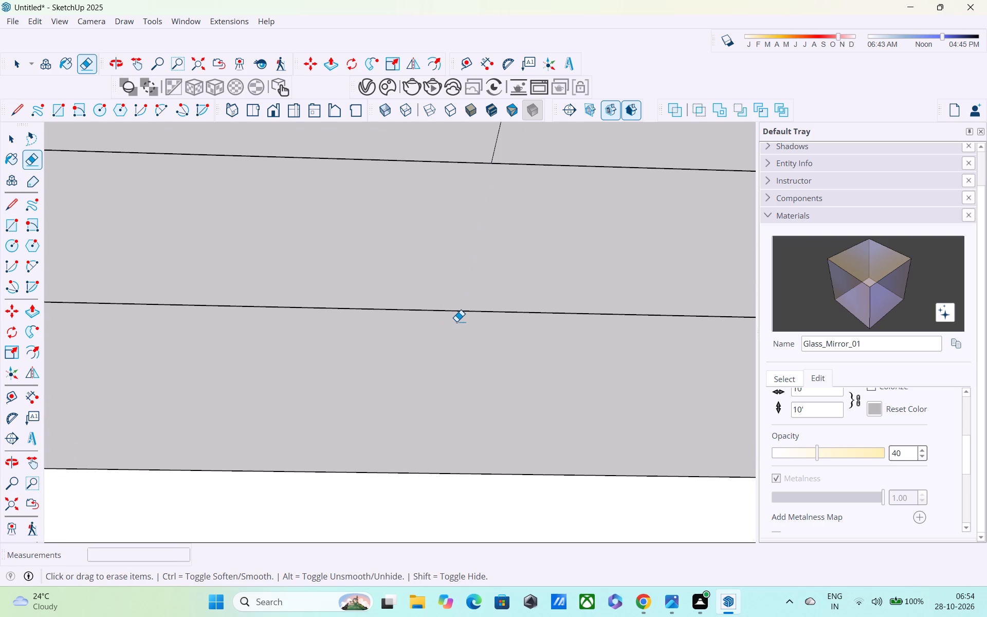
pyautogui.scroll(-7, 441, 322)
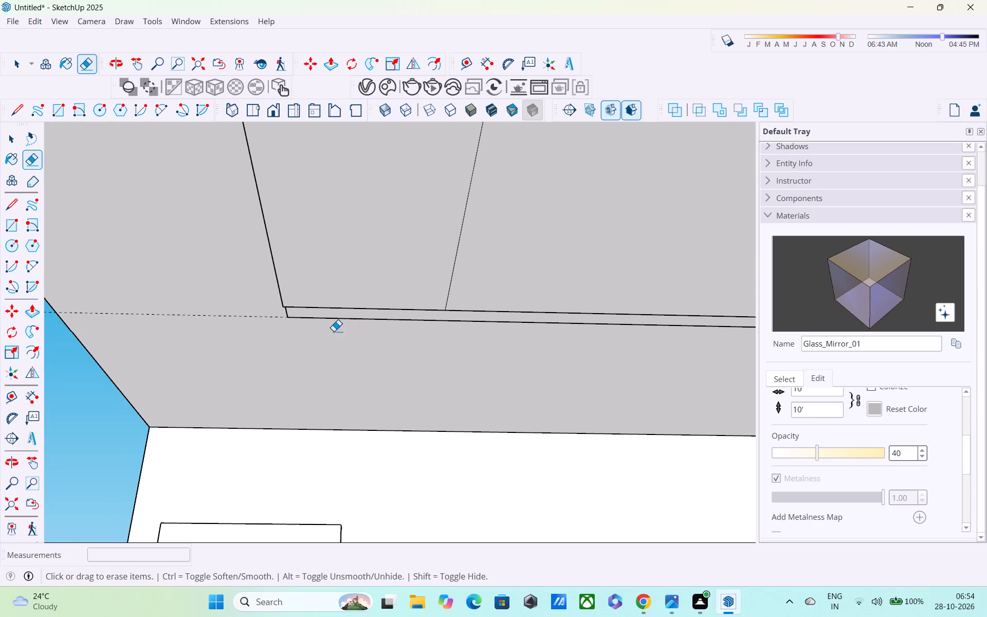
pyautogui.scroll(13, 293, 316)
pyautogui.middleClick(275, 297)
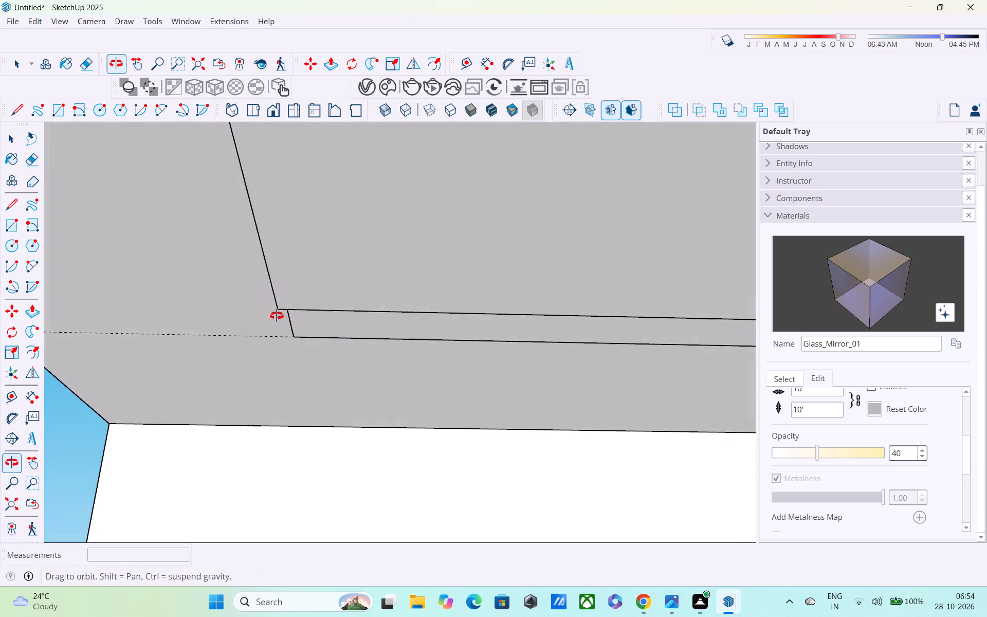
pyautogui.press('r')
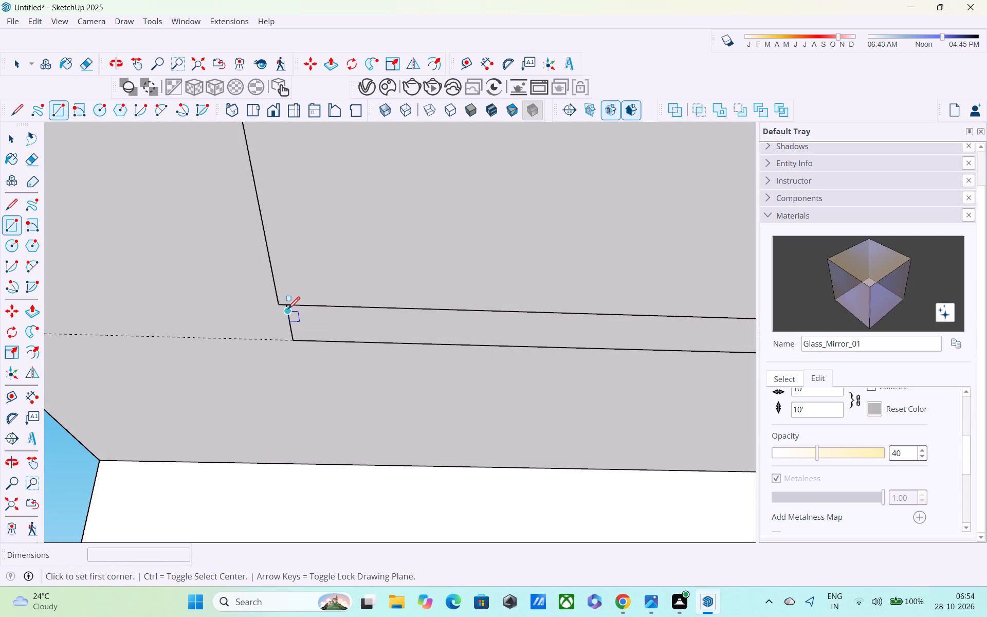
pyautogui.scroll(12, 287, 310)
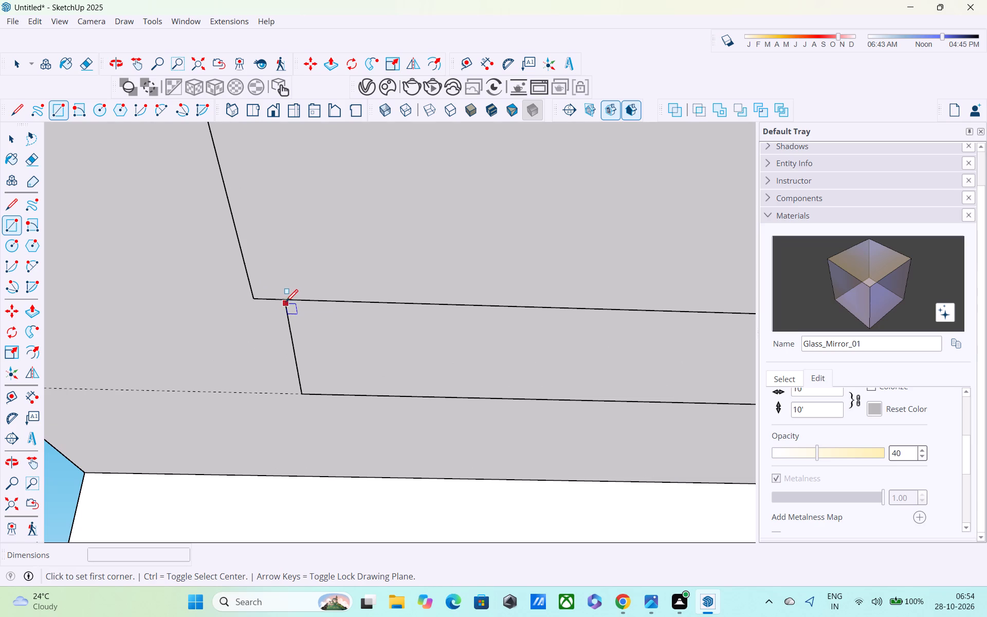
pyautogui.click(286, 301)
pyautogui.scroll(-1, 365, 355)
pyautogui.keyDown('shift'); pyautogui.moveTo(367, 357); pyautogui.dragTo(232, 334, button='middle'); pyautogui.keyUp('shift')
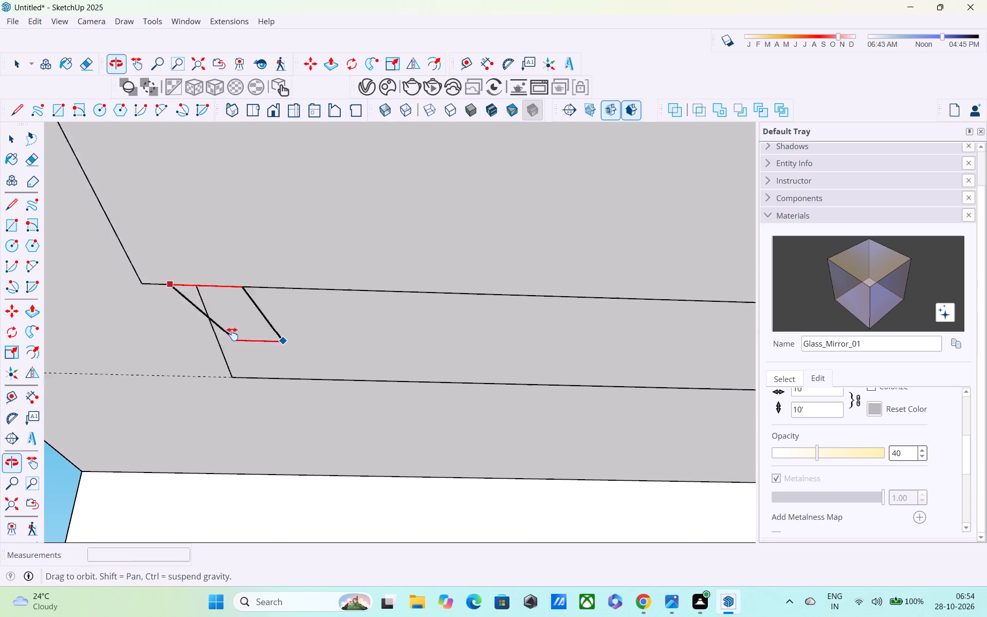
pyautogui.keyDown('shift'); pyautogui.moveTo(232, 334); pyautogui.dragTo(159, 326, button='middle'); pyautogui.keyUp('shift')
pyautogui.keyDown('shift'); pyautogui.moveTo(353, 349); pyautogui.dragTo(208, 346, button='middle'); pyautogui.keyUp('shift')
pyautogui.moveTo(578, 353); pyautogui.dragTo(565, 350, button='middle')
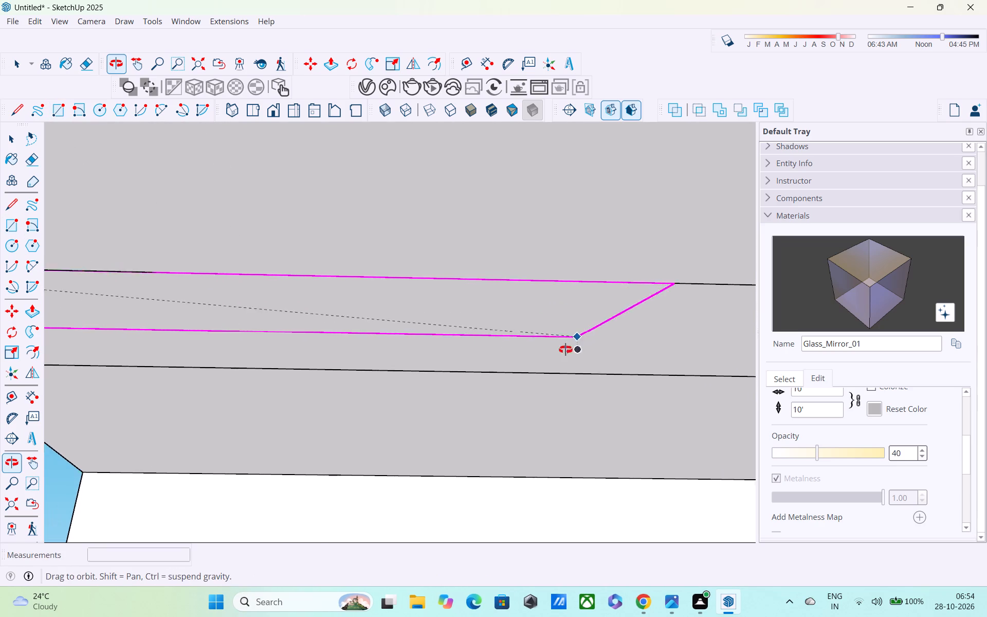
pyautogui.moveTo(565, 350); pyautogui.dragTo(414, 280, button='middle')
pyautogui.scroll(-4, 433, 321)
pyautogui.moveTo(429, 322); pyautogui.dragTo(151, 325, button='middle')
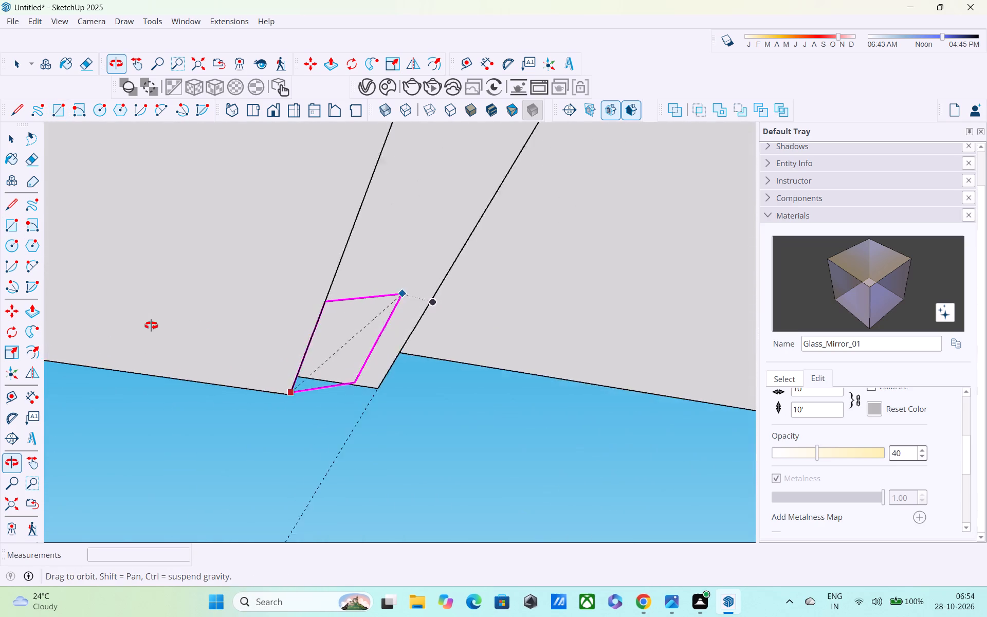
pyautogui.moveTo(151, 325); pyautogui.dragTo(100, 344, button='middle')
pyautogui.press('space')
# Push/Pull the recessed narrow strip along the band's back edge by about 1/2" until flush with the band's underside.
pyautogui.click(382, 297)
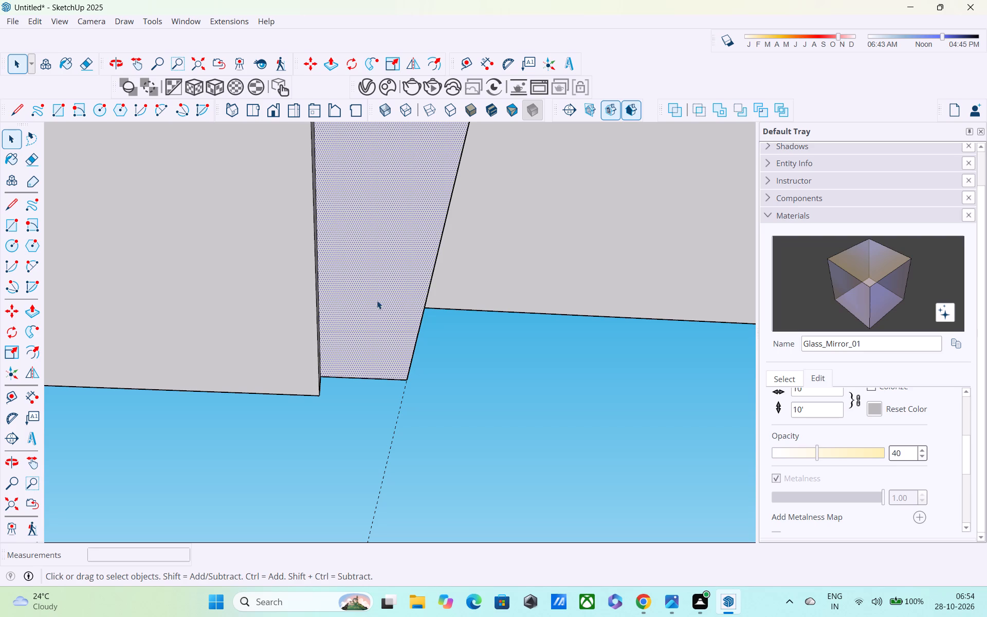
pyautogui.press('p')
pyautogui.click(374, 292)
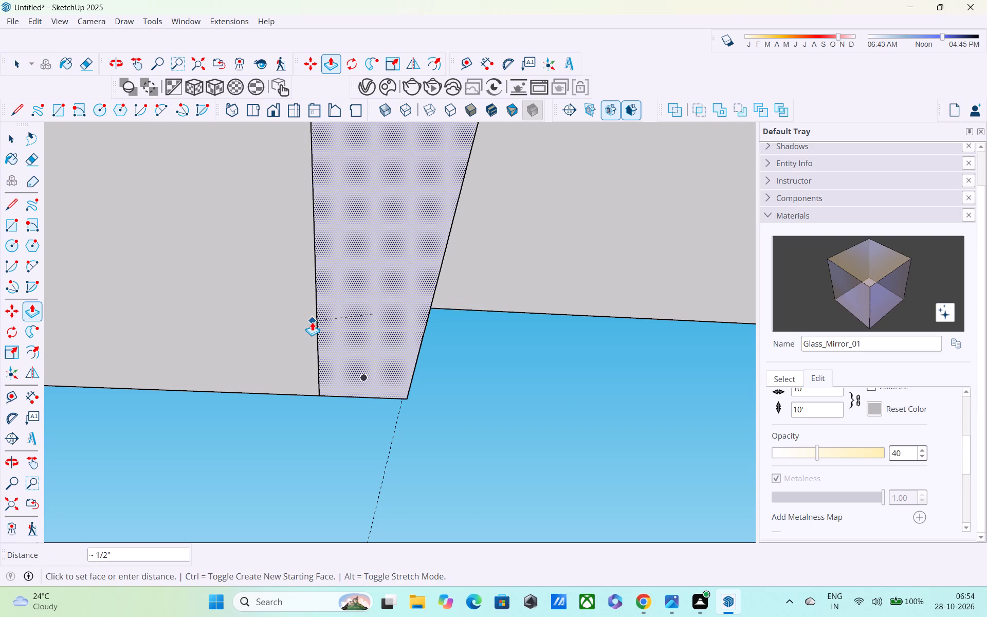
pyautogui.click(312, 322)
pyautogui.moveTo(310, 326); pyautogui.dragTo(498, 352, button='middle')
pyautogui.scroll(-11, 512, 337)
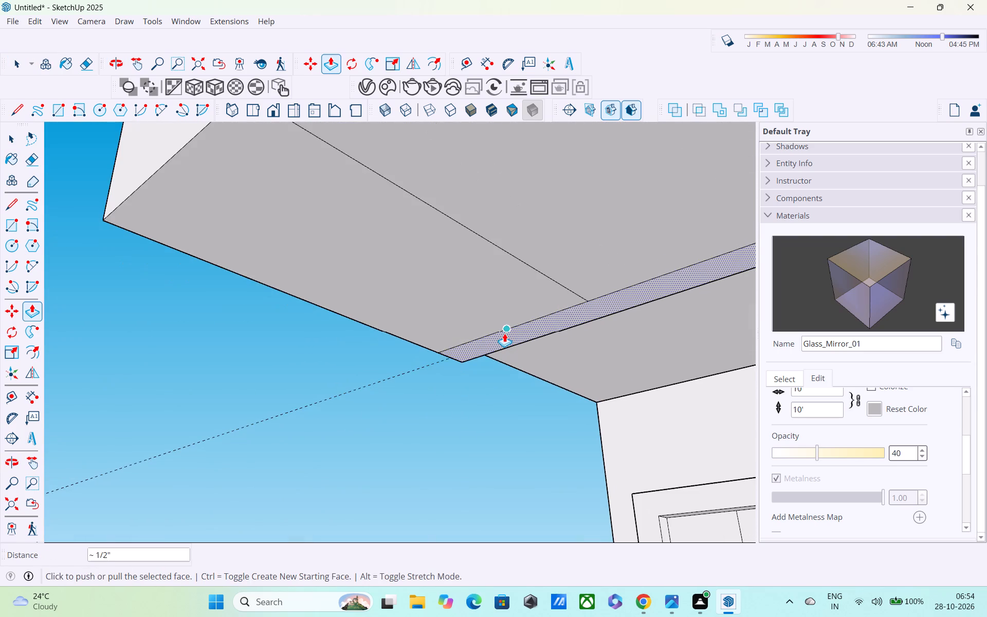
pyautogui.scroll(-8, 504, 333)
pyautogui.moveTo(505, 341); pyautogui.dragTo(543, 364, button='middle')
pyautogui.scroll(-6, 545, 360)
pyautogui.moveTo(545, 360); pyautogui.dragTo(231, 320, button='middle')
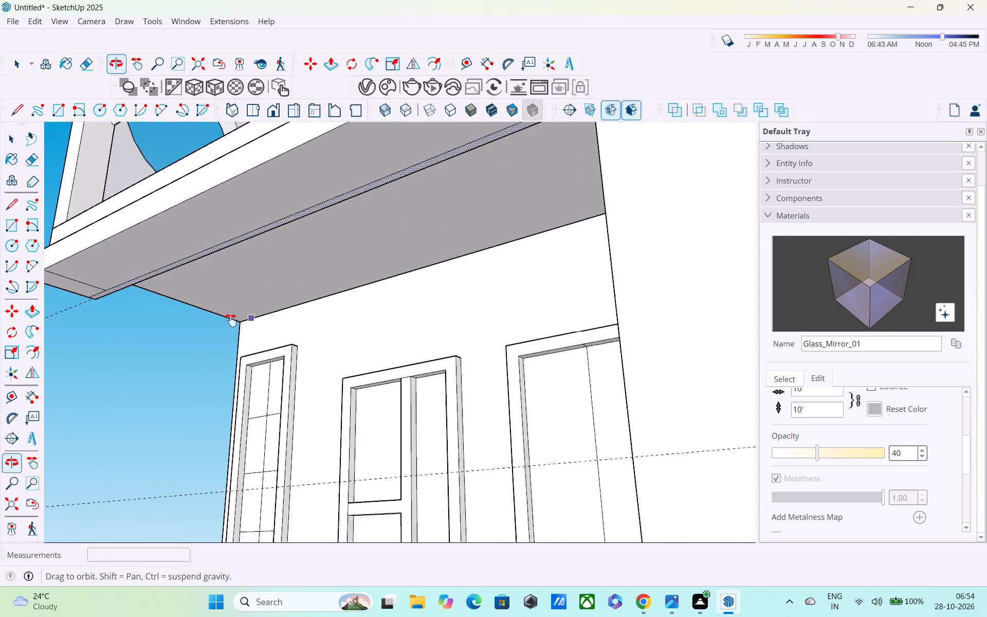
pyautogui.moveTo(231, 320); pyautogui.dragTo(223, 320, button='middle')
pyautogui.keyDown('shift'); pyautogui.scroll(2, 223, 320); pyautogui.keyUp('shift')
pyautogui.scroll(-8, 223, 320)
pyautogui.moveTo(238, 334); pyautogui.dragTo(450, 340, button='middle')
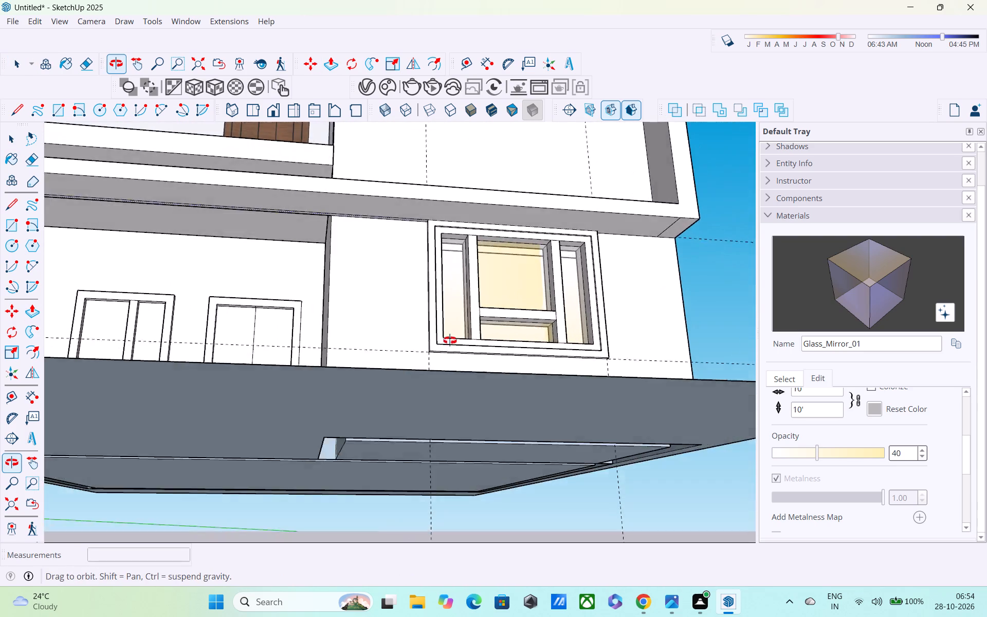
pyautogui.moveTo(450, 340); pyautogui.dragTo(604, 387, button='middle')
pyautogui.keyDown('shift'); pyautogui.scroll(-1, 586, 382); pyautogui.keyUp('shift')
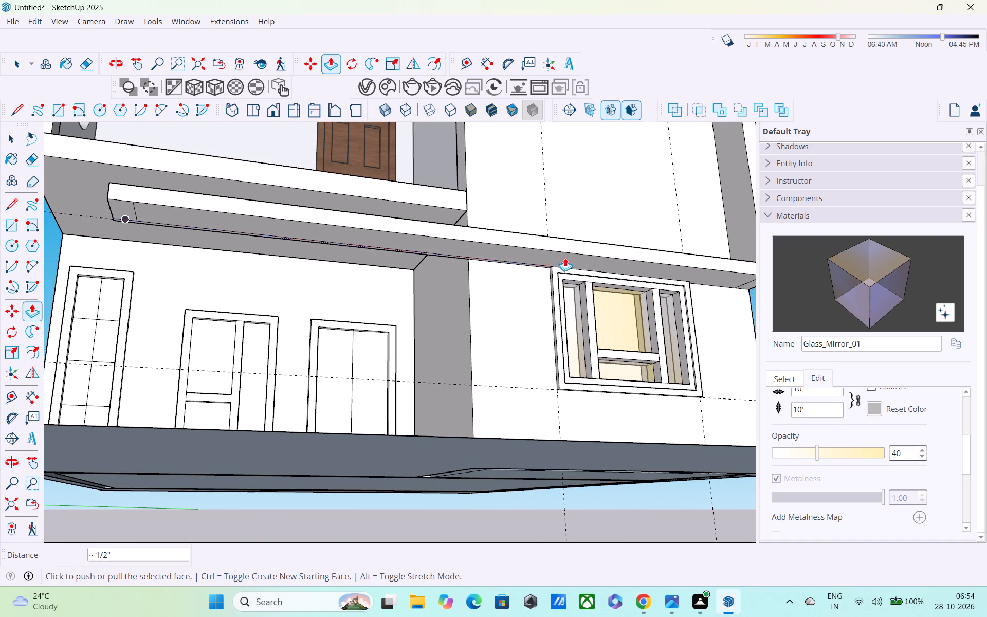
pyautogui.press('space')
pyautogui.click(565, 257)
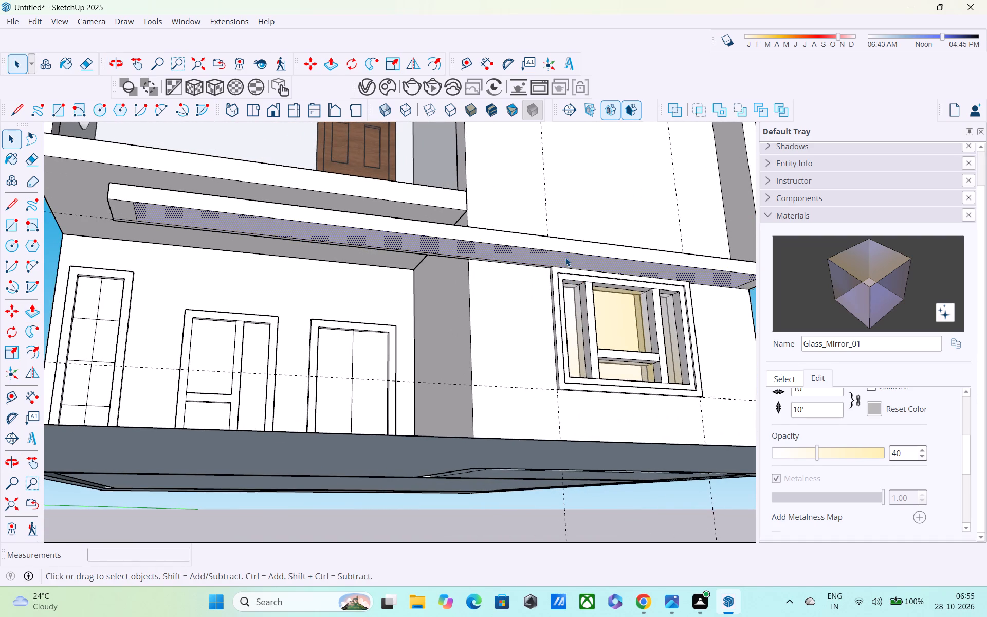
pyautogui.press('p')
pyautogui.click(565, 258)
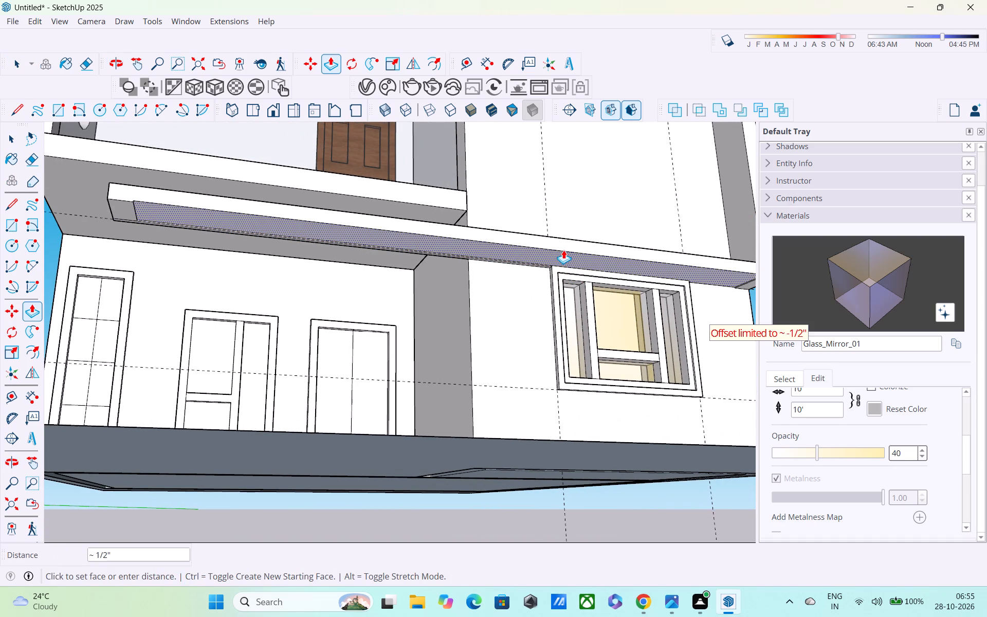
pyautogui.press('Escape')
# Erase the short line segment between the narrow strip and the end section on the band's underside.
pyautogui.scroll(-3, 557, 271)
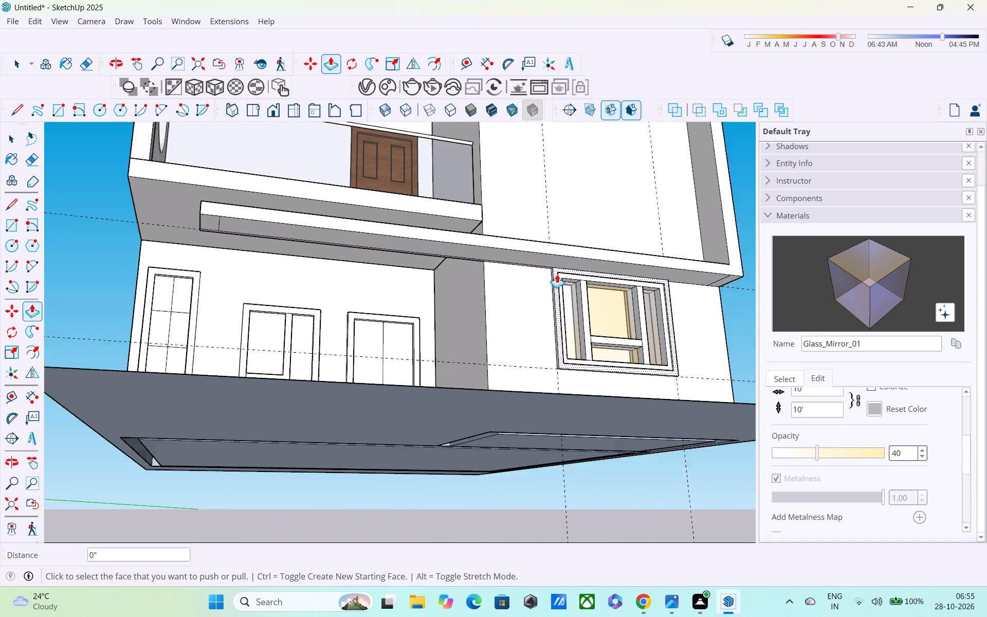
pyautogui.moveTo(557, 281); pyautogui.dragTo(508, 385, button='middle')
pyautogui.scroll(1, 498, 363)
pyautogui.scroll(-6, 498, 362)
pyautogui.moveTo(492, 361); pyautogui.dragTo(419, 295, button='middle')
pyautogui.scroll(-5, 418, 295)
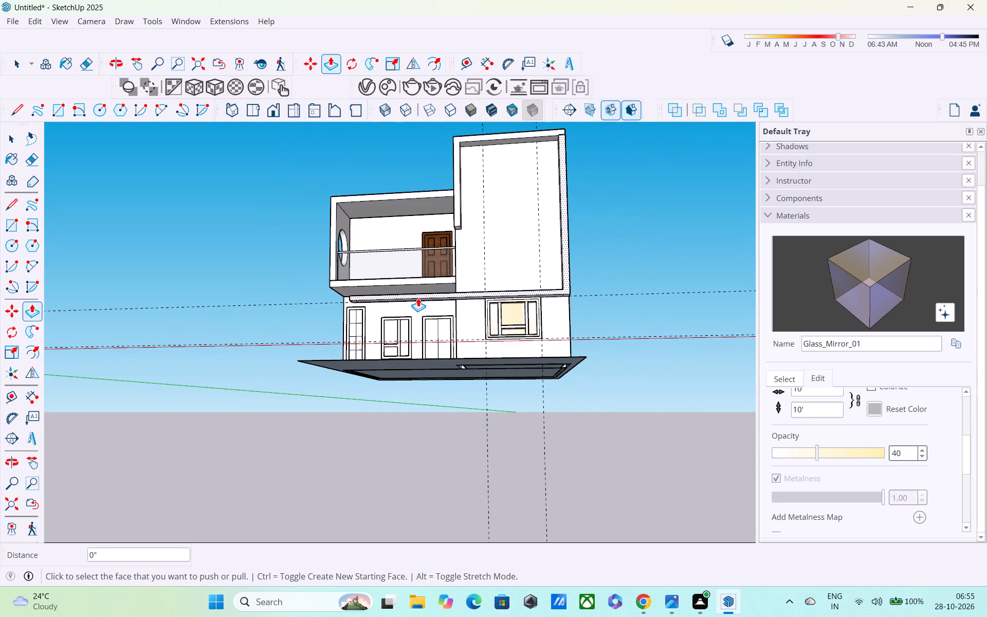
pyautogui.press('space')
pyautogui.scroll(12, 370, 300)
pyautogui.moveTo(354, 306); pyautogui.dragTo(345, 281, button='middle')
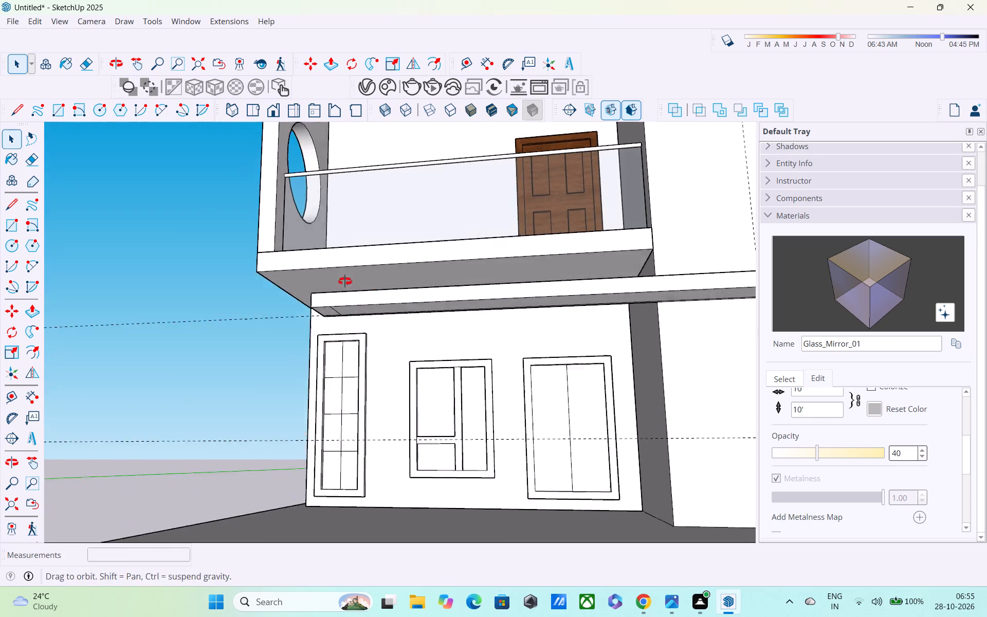
pyautogui.moveTo(345, 281); pyautogui.dragTo(345, 258, button='middle')
pyautogui.scroll(1, 345, 258)
pyautogui.scroll(9, 326, 348)
pyautogui.press('p')
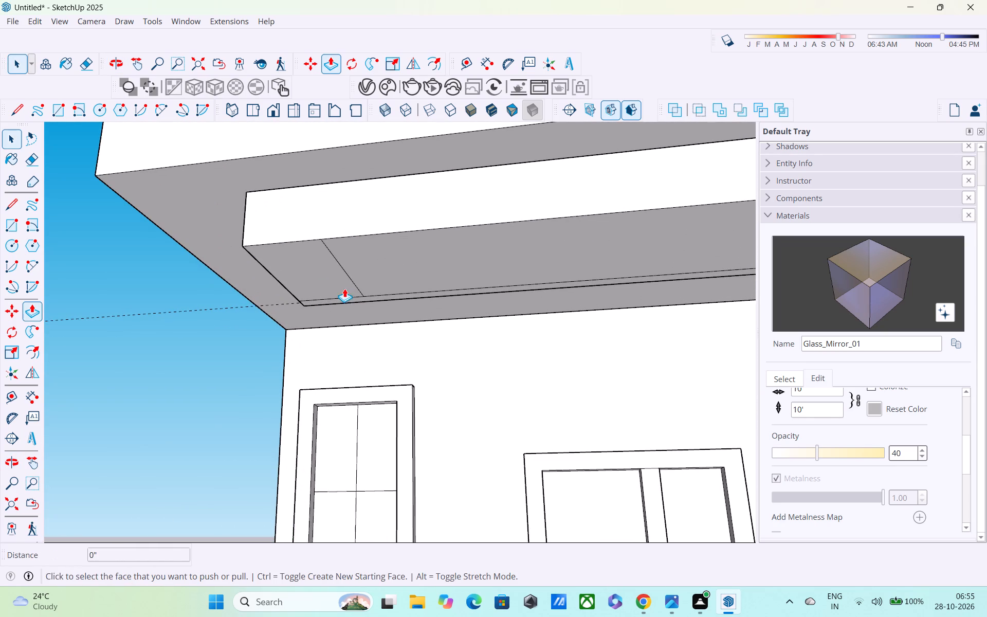
pyautogui.press('space')
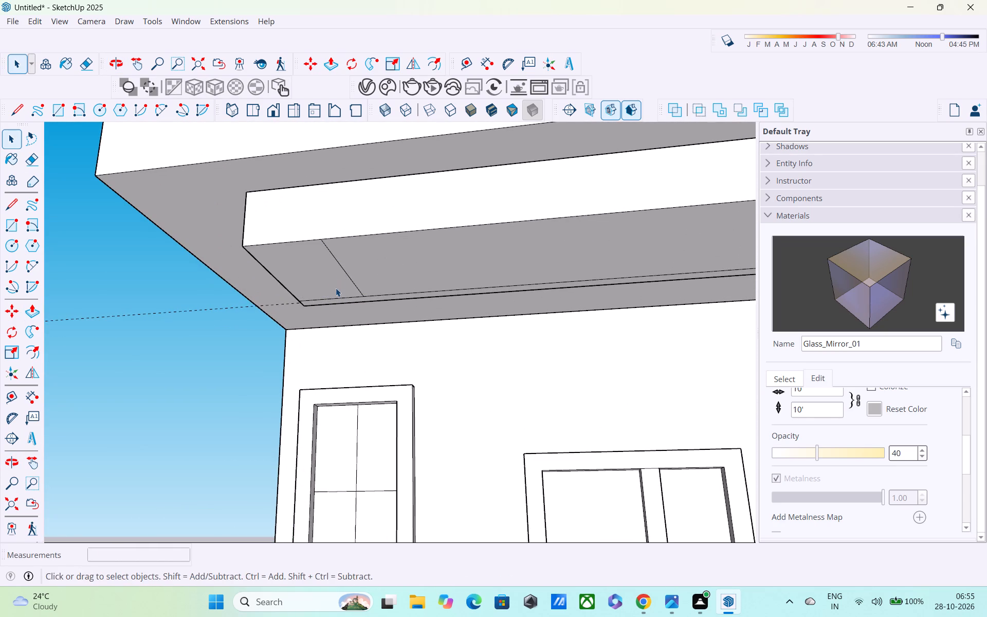
pyautogui.press('e')
pyautogui.click(333, 299)
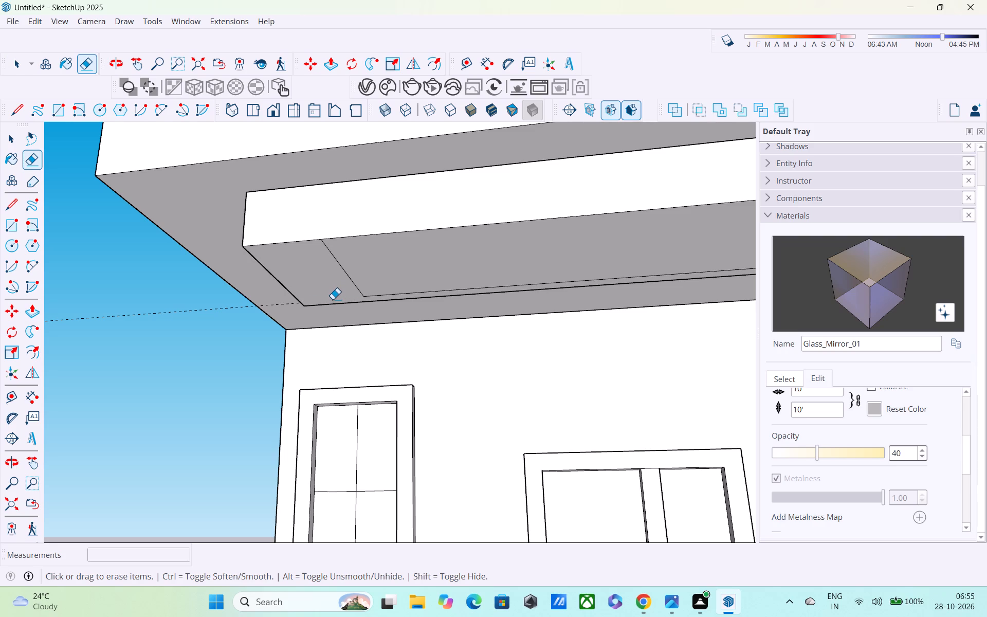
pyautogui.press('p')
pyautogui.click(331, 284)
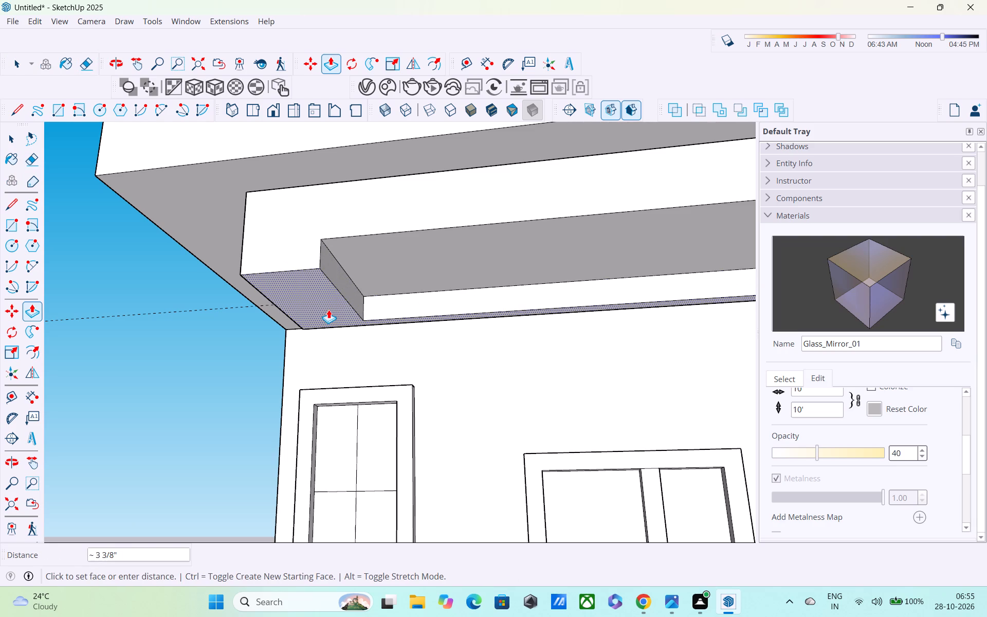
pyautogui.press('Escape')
# Draw a 2" line from the end section's inner corner across the narrow strip to the back edge of the band's underside.
pyautogui.press('l')
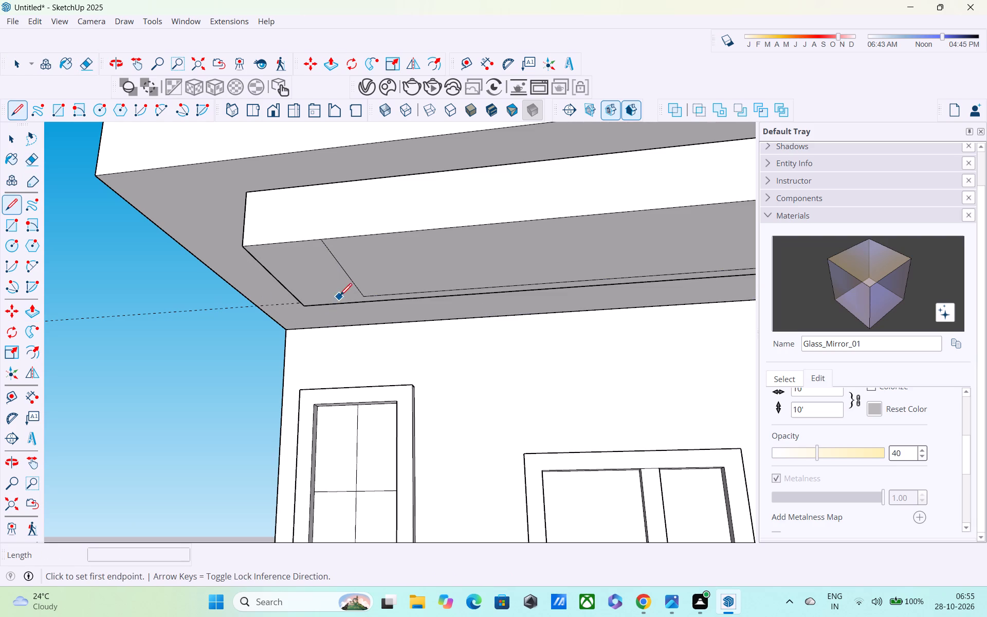
pyautogui.click(360, 299)
pyautogui.scroll(6, 364, 307)
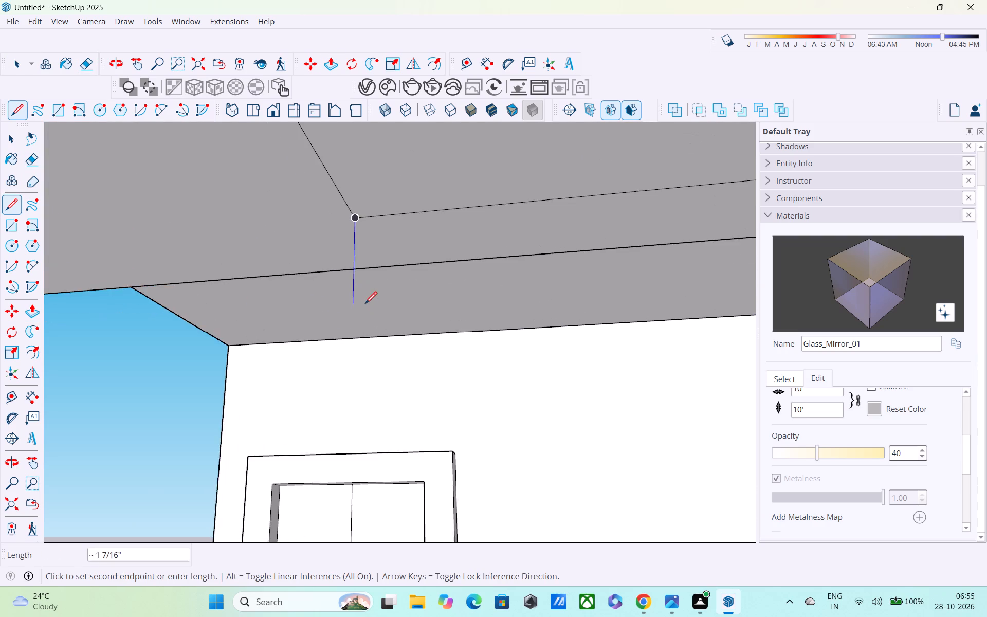
pyautogui.scroll(4, 365, 304)
pyautogui.scroll(-9, 367, 274)
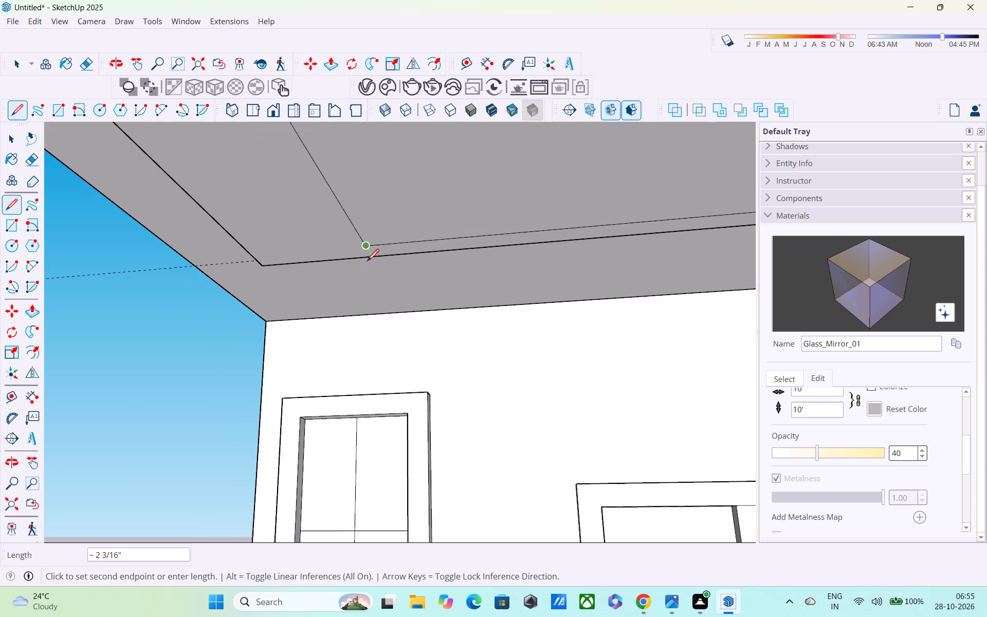
pyautogui.scroll(4, 367, 262)
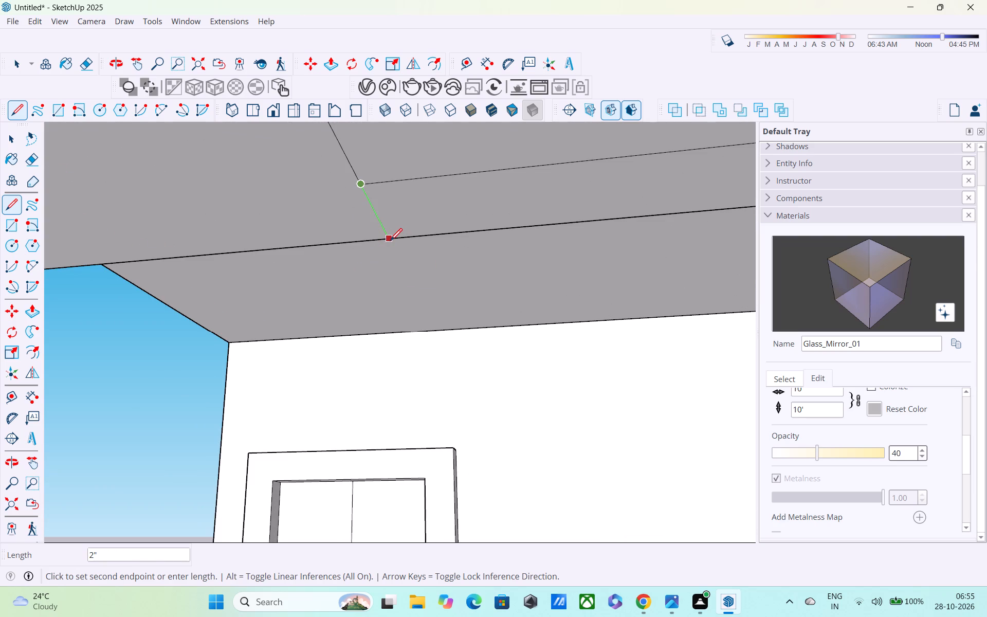
pyautogui.click(390, 242)
# Push/Pull the band's end section down about 7' 11 1/2" to the floor slab, forming a post.
pyautogui.press('p')
pyautogui.click(315, 197)
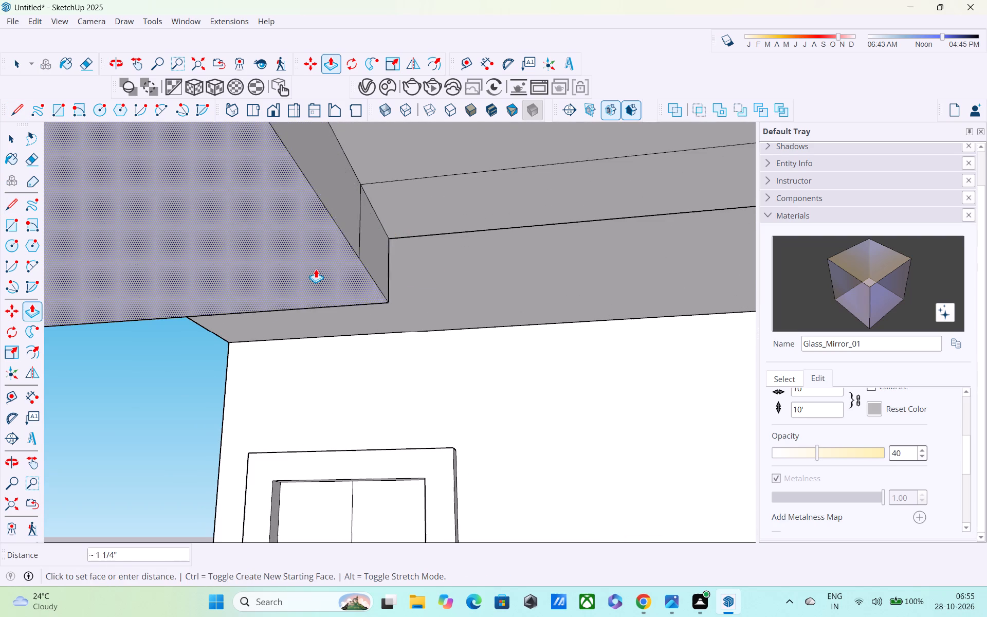
pyautogui.scroll(-11, 316, 269)
pyautogui.keyDown('shift'); pyautogui.moveTo(317, 298); pyautogui.dragTo(441, 316, button='middle'); pyautogui.keyUp('shift')
pyautogui.scroll(-6, 443, 308)
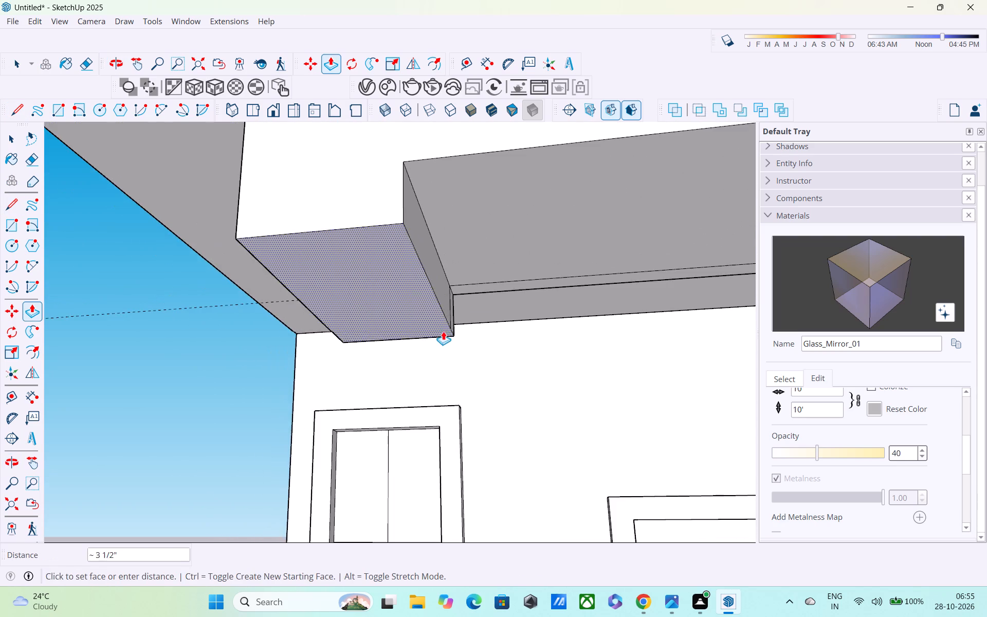
pyautogui.scroll(-8, 442, 332)
pyautogui.keyDown('shift'); pyautogui.moveTo(432, 358); pyautogui.dragTo(428, 346, button='middle'); pyautogui.keyUp('shift')
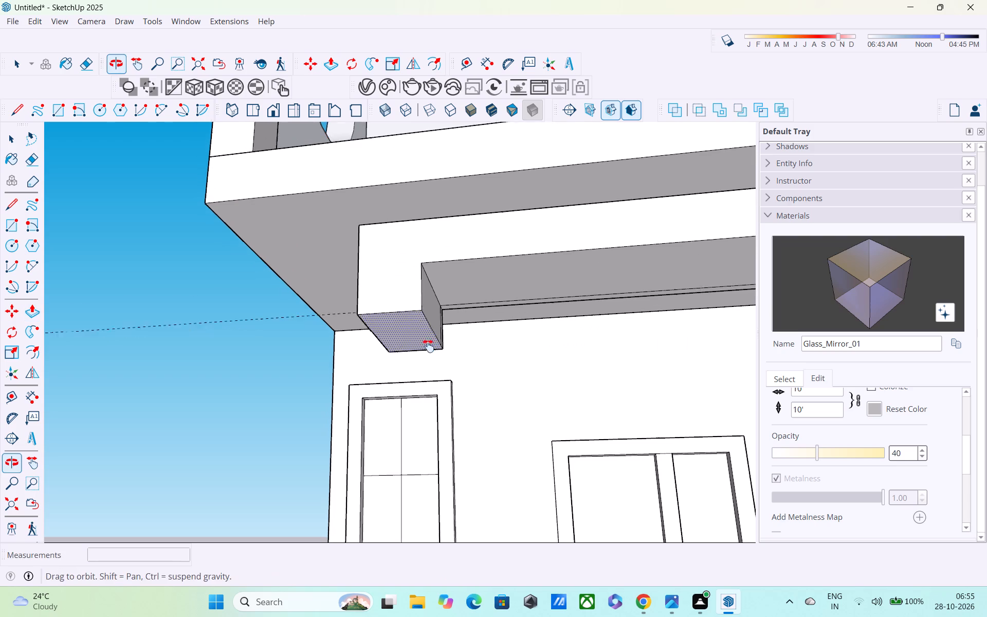
pyautogui.keyDown('shift'); pyautogui.moveTo(428, 346); pyautogui.dragTo(430, 228, button='middle'); pyautogui.keyUp('shift')
pyautogui.keyDown('shift'); pyautogui.moveTo(431, 393); pyautogui.dragTo(445, 243, button='middle'); pyautogui.keyUp('shift')
pyautogui.scroll(-6, 446, 256)
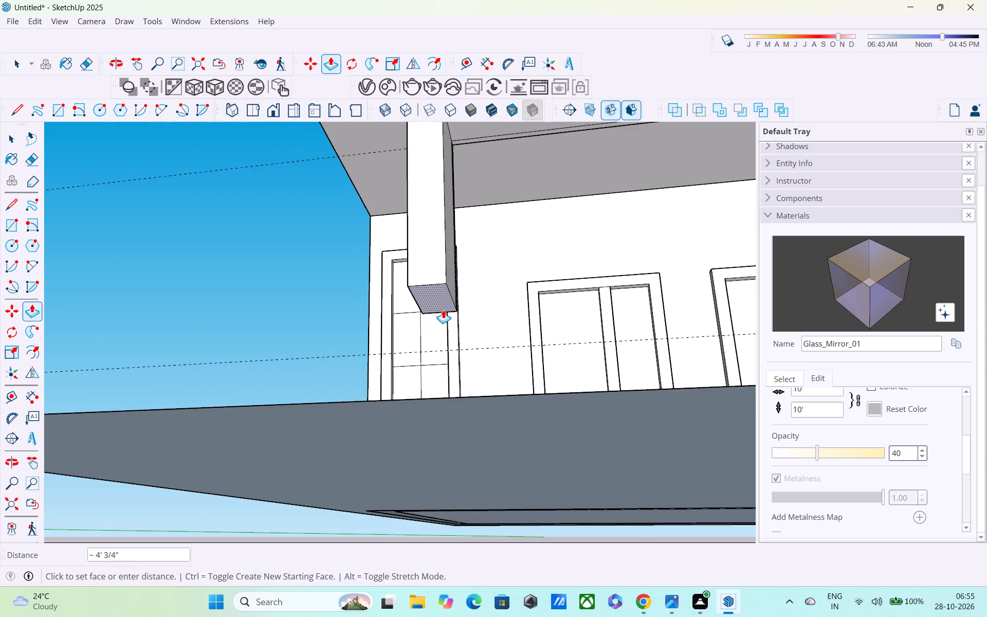
pyautogui.keyDown('shift'); pyautogui.moveTo(443, 312); pyautogui.dragTo(450, 255, button='middle'); pyautogui.keyUp('shift')
pyautogui.scroll(-1, 451, 278)
pyautogui.moveTo(450, 287); pyautogui.dragTo(446, 461, button='middle')
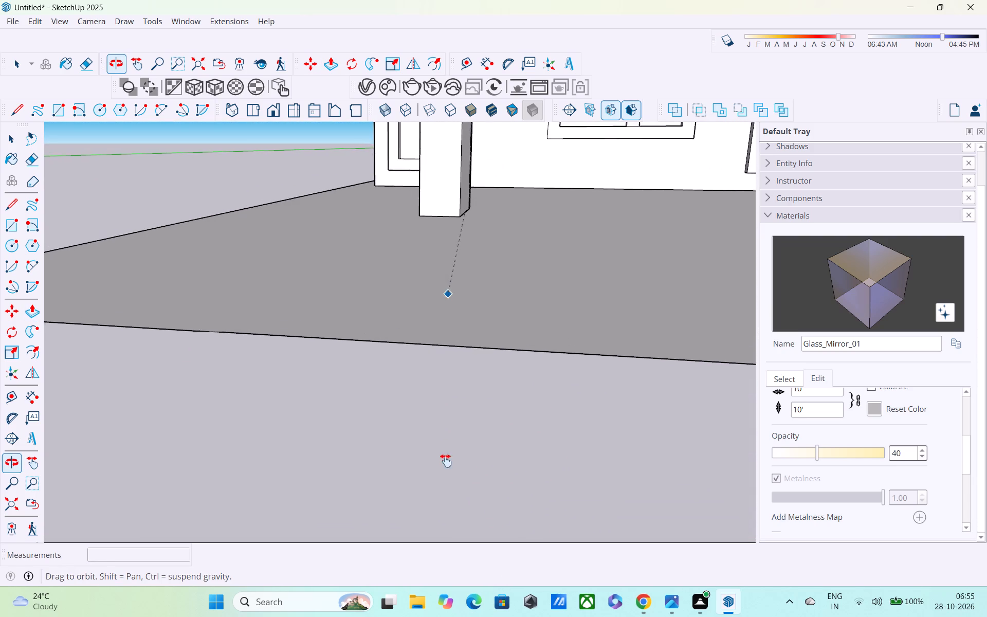
pyautogui.moveTo(446, 461); pyautogui.dragTo(442, 455, button='middle')
pyautogui.click(443, 252)
# Push/Pull the shared front face of the tower frame, horizontal band and post inward by about 6 1/4".
pyautogui.scroll(-4, 456, 264)
pyautogui.moveTo(459, 275); pyautogui.dragTo(434, 307, button='middle')
pyautogui.scroll(-12, 434, 282)
pyautogui.moveTo(446, 280); pyautogui.dragTo(453, 430, button='middle')
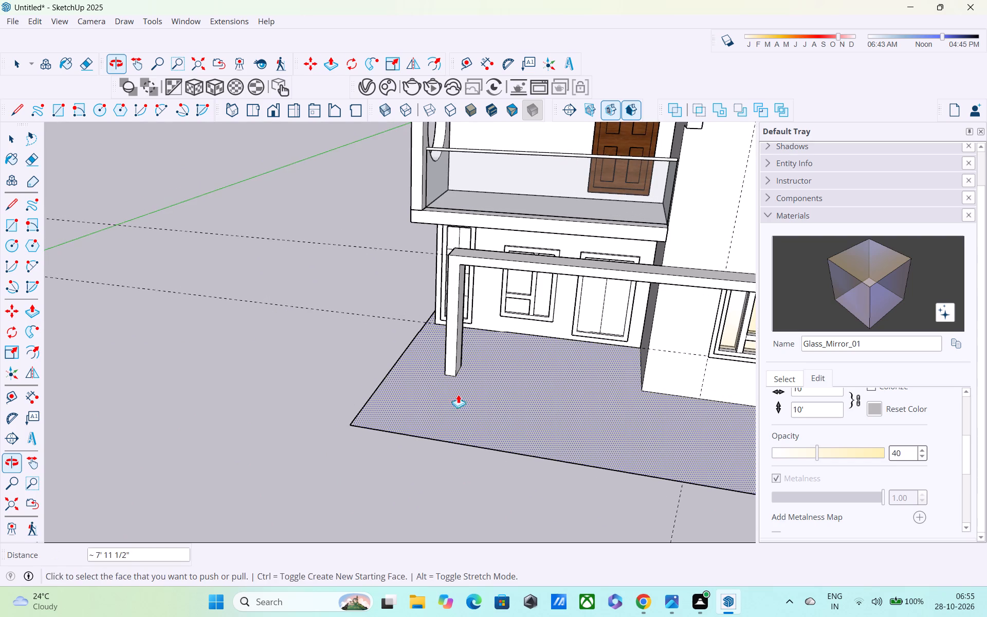
pyautogui.scroll(1, 458, 391)
pyautogui.moveTo(458, 391); pyautogui.dragTo(735, 369, button='middle')
pyautogui.moveTo(530, 329); pyautogui.dragTo(690, 325, button='middle')
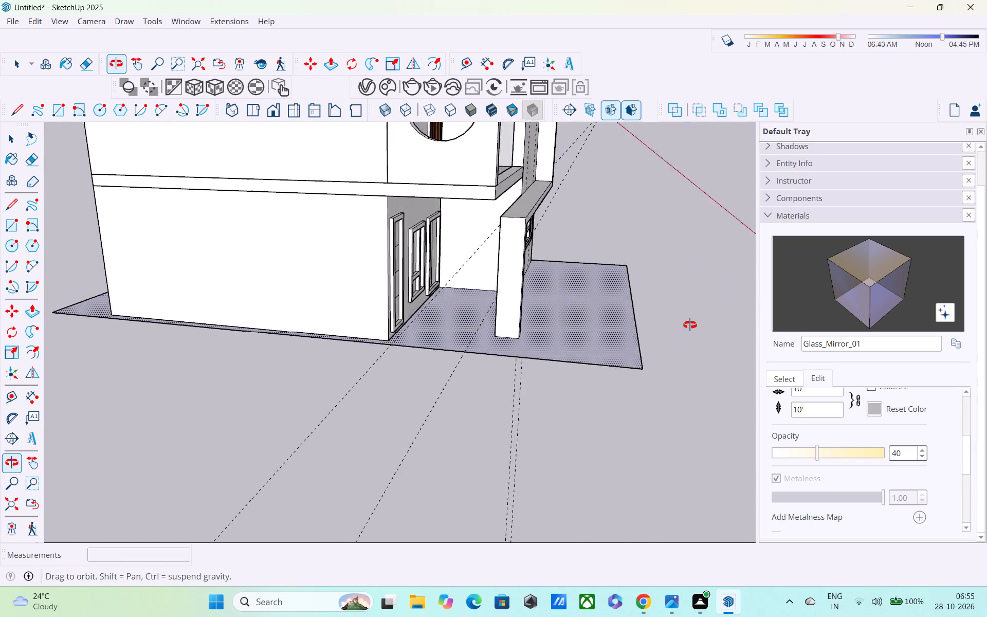
pyautogui.moveTo(690, 325); pyautogui.dragTo(706, 311, button='middle')
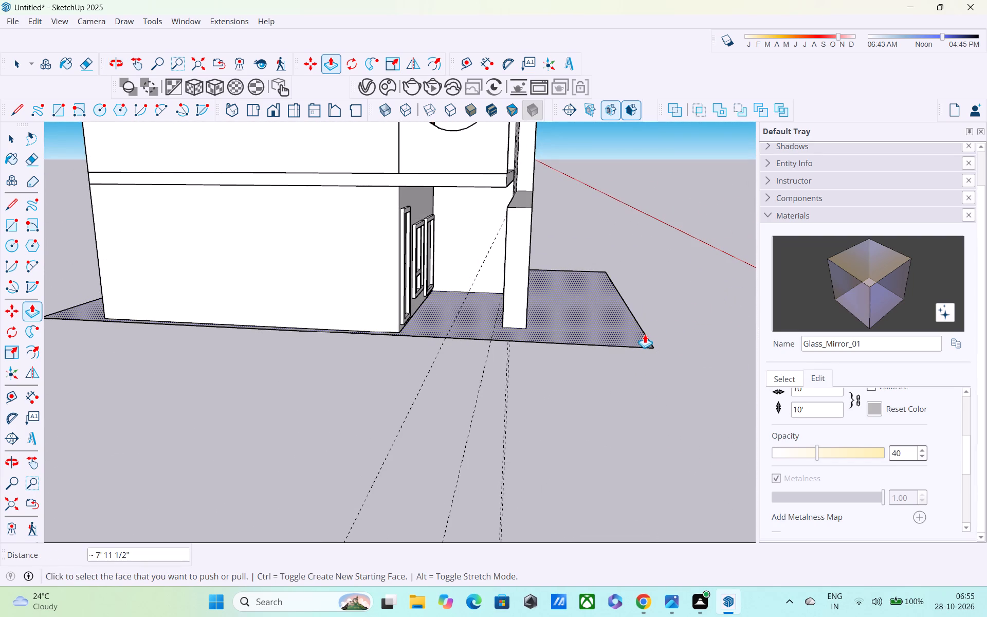
pyautogui.moveTo(645, 339); pyautogui.dragTo(560, 326, button='middle')
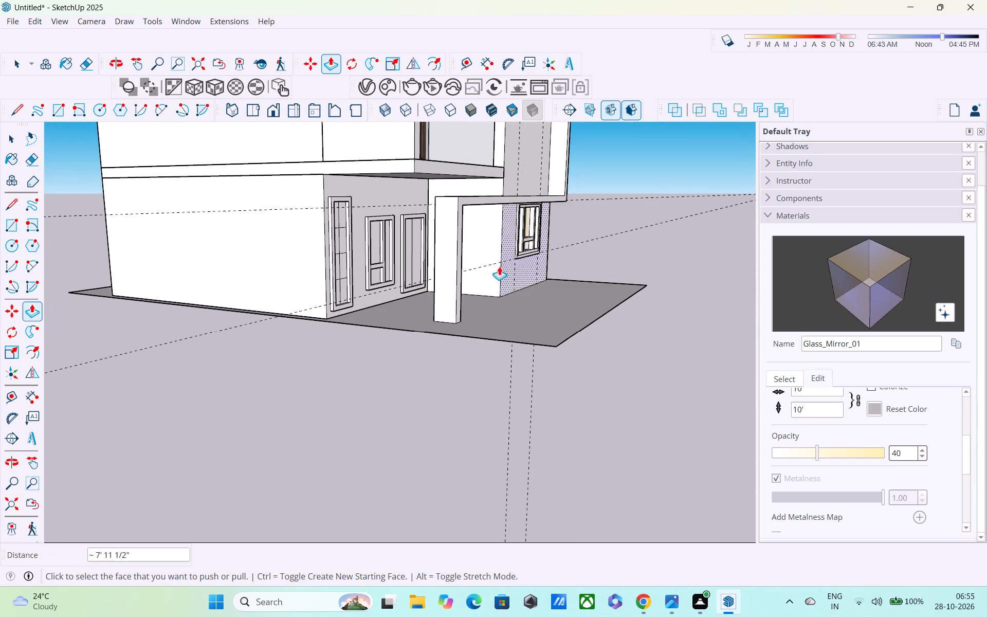
pyautogui.click(489, 198)
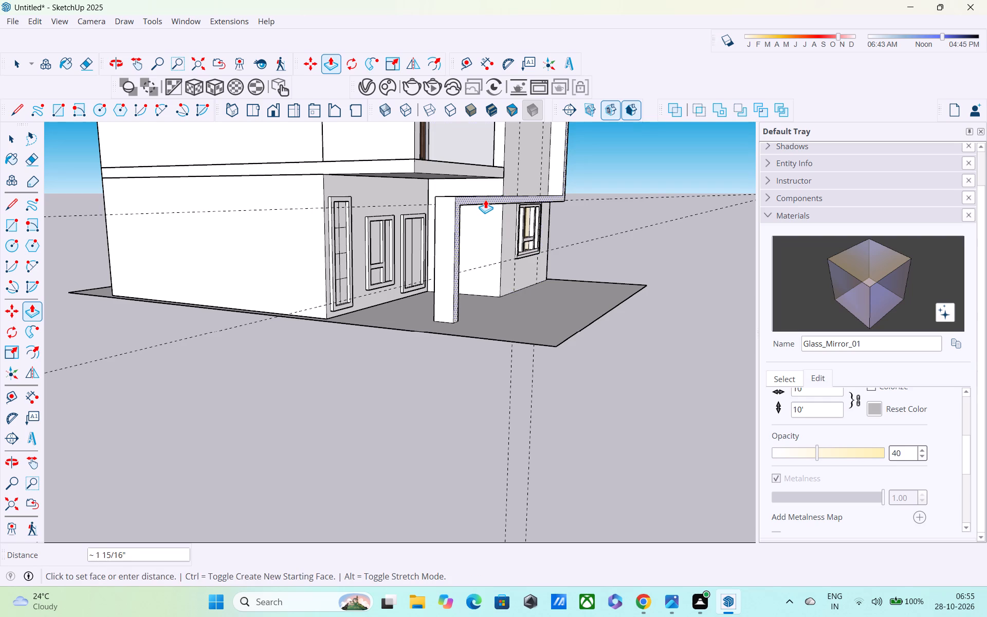
pyautogui.click(483, 201)
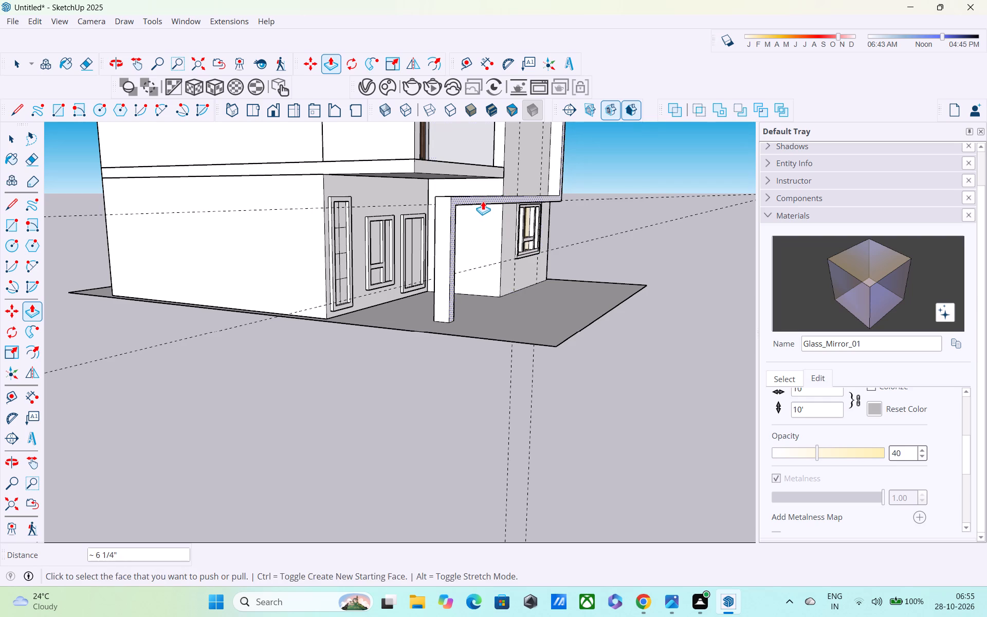
# Push/Pull the back face of the band and post about 1' 9/16" toward the house, deepening both.
pyautogui.moveTo(461, 217); pyautogui.dragTo(446, 250, button='middle')
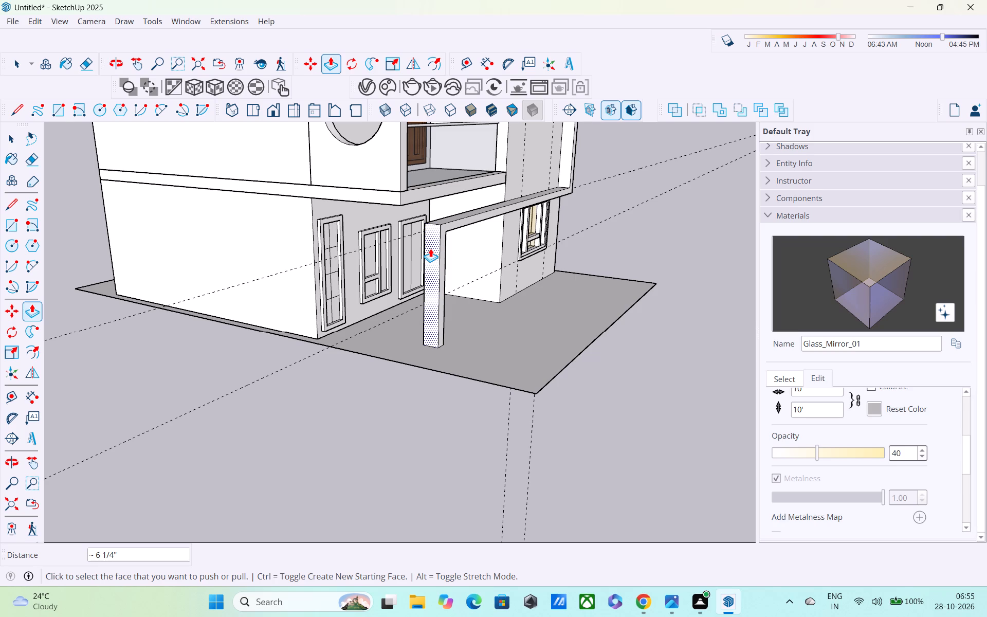
pyautogui.scroll(3, 445, 220)
pyautogui.moveTo(438, 223); pyautogui.dragTo(496, 156, button='middle')
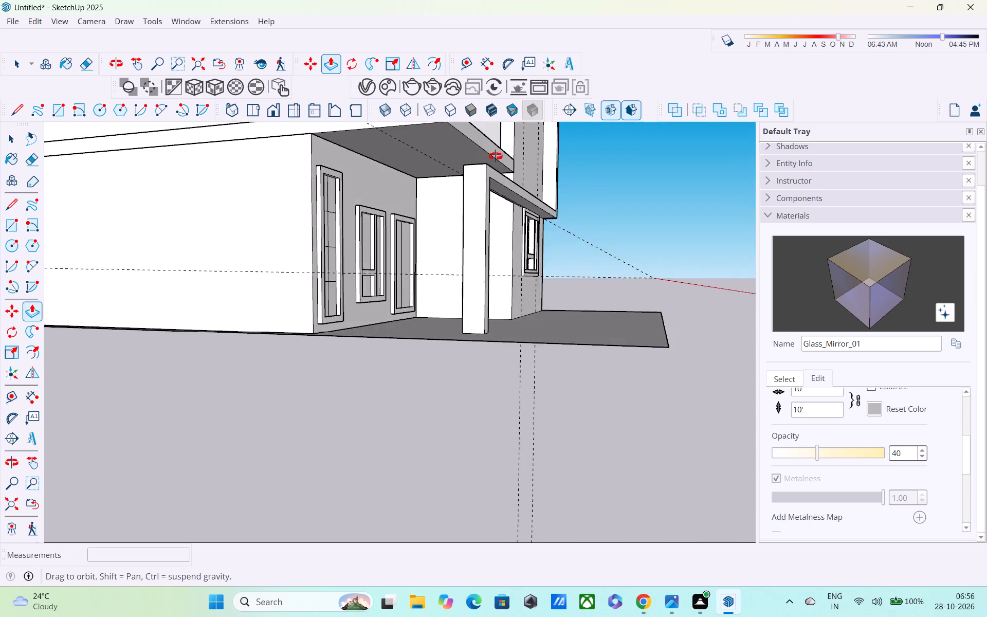
pyautogui.moveTo(496, 156); pyautogui.dragTo(575, 191, button='middle')
pyautogui.scroll(2, 534, 189)
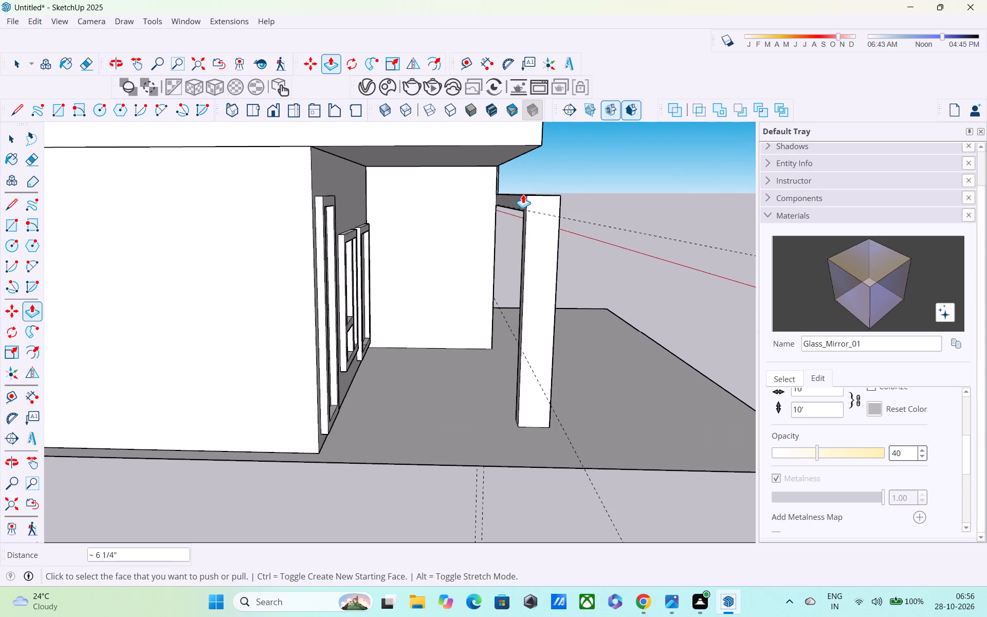
pyautogui.click(518, 204)
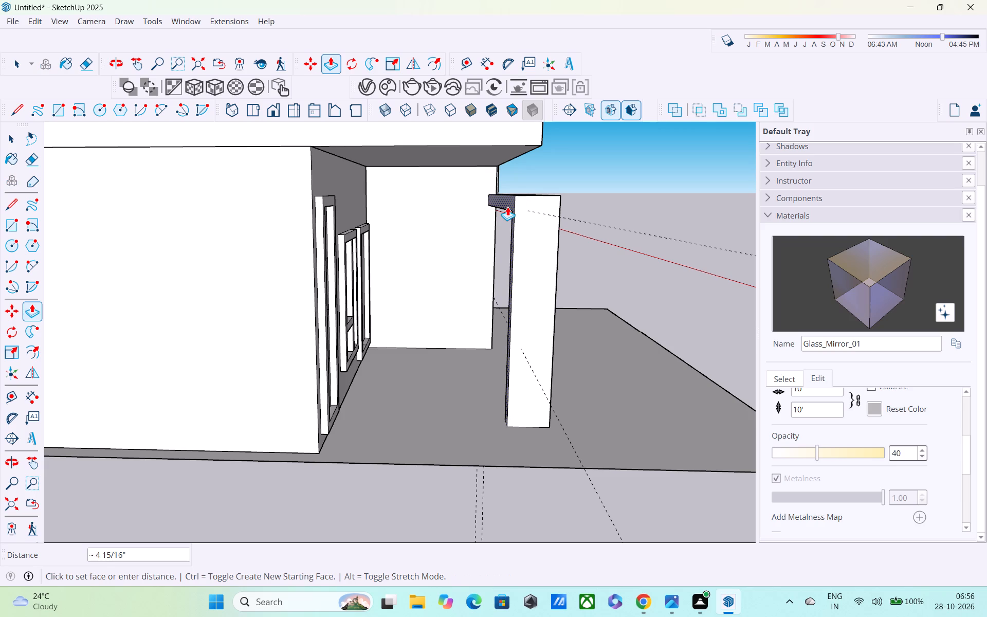
pyautogui.moveTo(479, 213); pyautogui.dragTo(378, 240, button='middle')
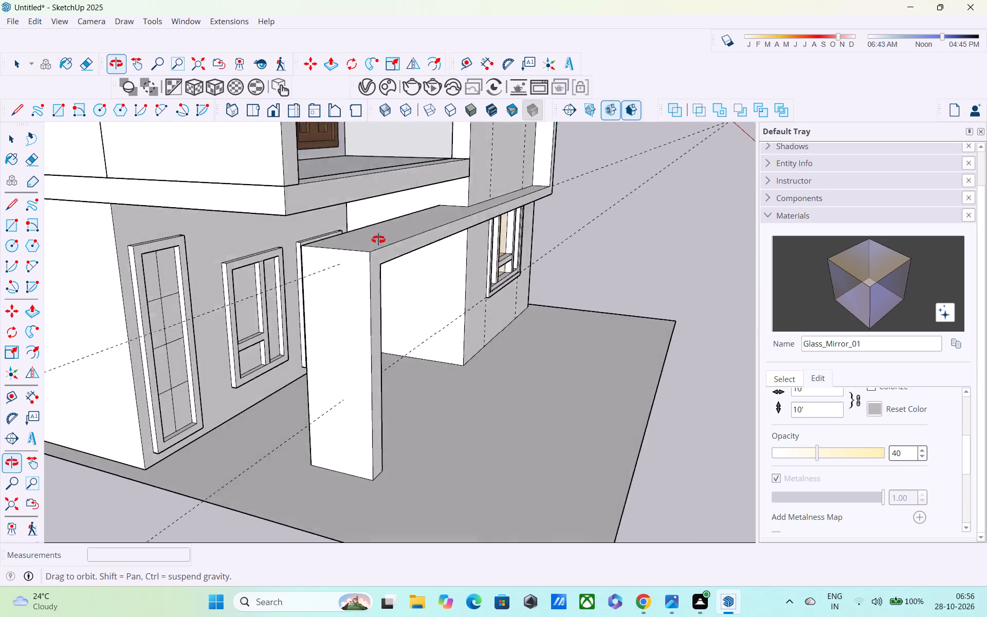
pyautogui.moveTo(378, 240); pyautogui.dragTo(446, 225, button='middle')
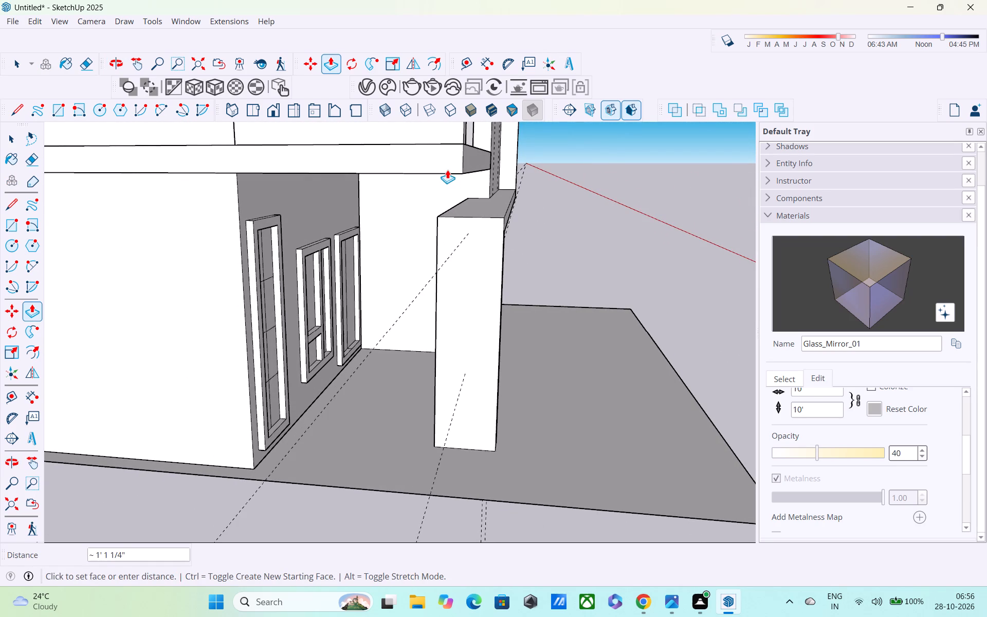
pyautogui.click(448, 170)
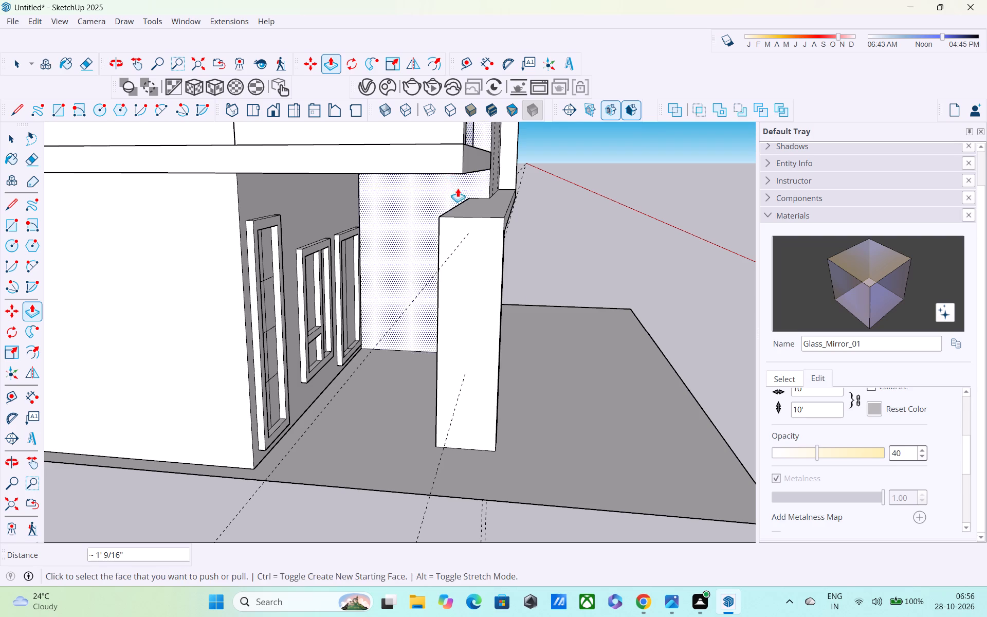
# Examine the deepened band and post, and their relation to the balcony slab, from the front and the side.
pyautogui.moveTo(508, 302); pyautogui.dragTo(340, 304, button='middle')
pyautogui.scroll(-3, 343, 267)
pyautogui.scroll(1, 209, 284)
pyautogui.scroll(-2, 224, 288)
pyautogui.moveTo(235, 306); pyautogui.dragTo(0, 304, button='middle')
pyautogui.scroll(3, 272, 197)
pyautogui.moveTo(277, 235); pyautogui.dragTo(296, 321, button='middle')
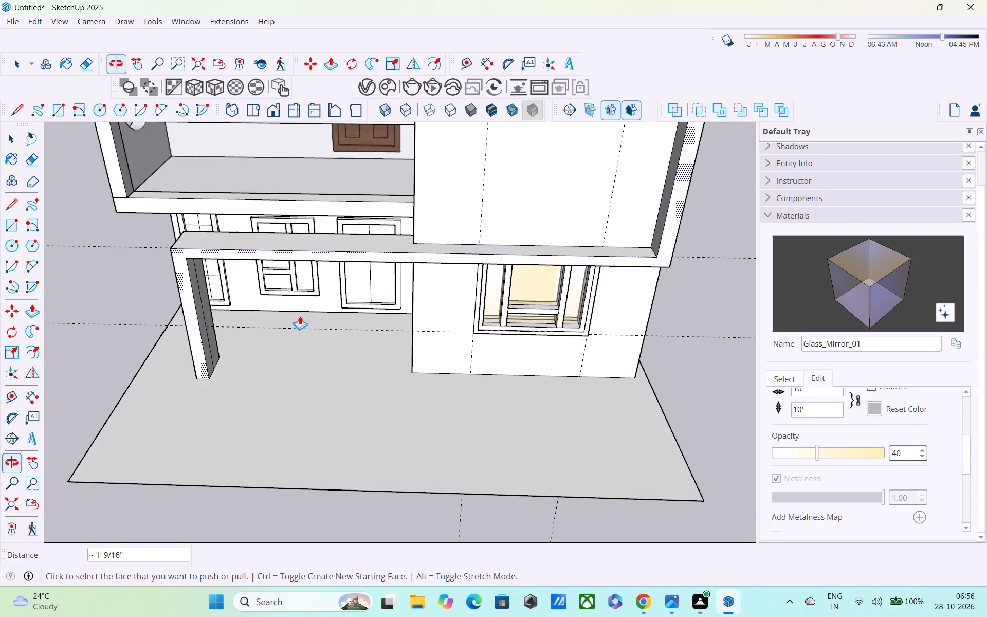
pyautogui.scroll(3, 301, 312)
pyautogui.moveTo(301, 312); pyautogui.dragTo(300, 357, button='middle')
pyautogui.scroll(3, 299, 337)
pyautogui.moveTo(292, 318); pyautogui.dragTo(507, 285, button='middle')
pyautogui.scroll(-4, 351, 290)
pyautogui.moveTo(176, 342); pyautogui.dragTo(335, 267, button='middle')
pyautogui.moveTo(336, 267); pyautogui.dragTo(457, 335, button='middle')
pyautogui.moveTo(440, 304); pyautogui.dragTo(448, 248, button='middle')
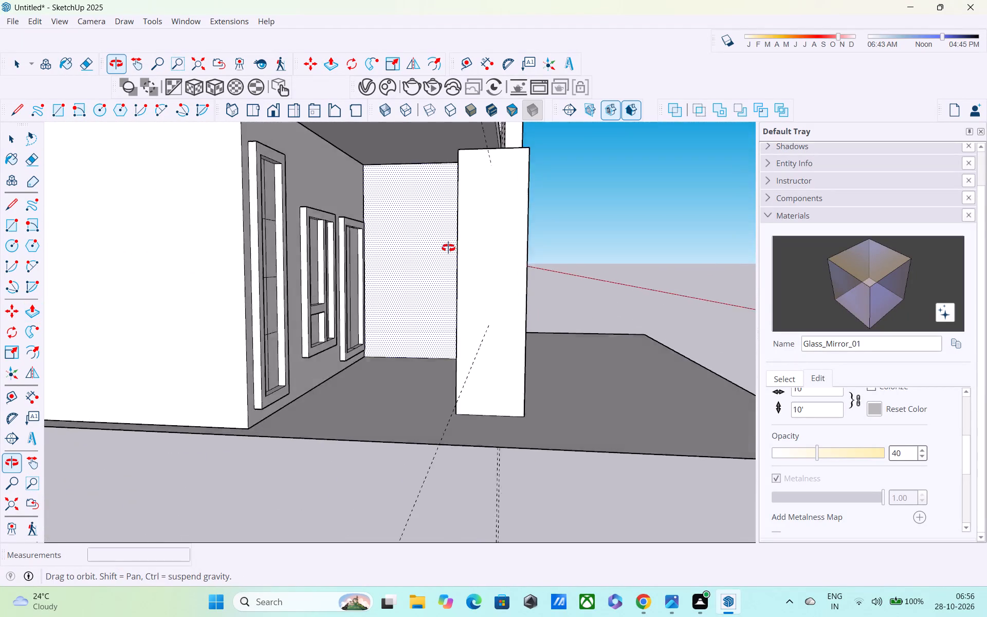
pyautogui.moveTo(448, 248); pyautogui.dragTo(482, 320, button='middle')
pyautogui.scroll(-2, 477, 312)
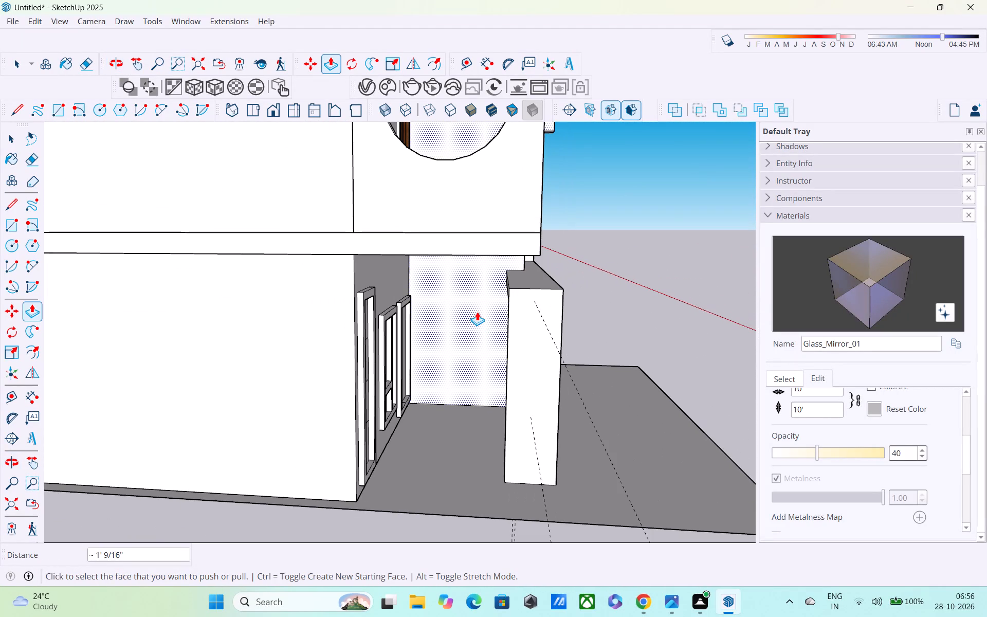
pyautogui.scroll(-1, 477, 311)
pyautogui.moveTo(477, 311); pyautogui.dragTo(483, 294, button='middle')
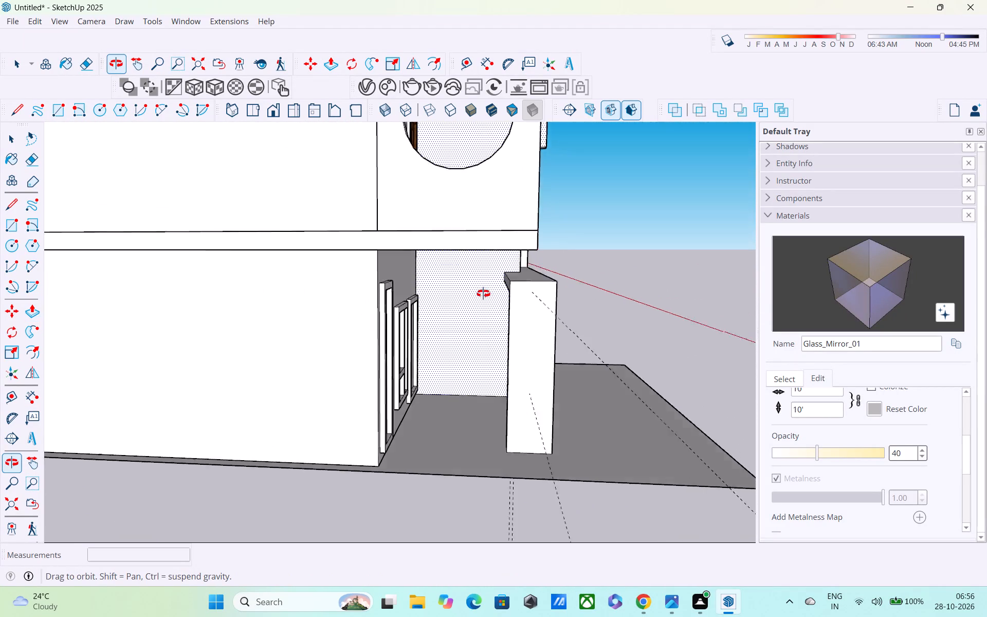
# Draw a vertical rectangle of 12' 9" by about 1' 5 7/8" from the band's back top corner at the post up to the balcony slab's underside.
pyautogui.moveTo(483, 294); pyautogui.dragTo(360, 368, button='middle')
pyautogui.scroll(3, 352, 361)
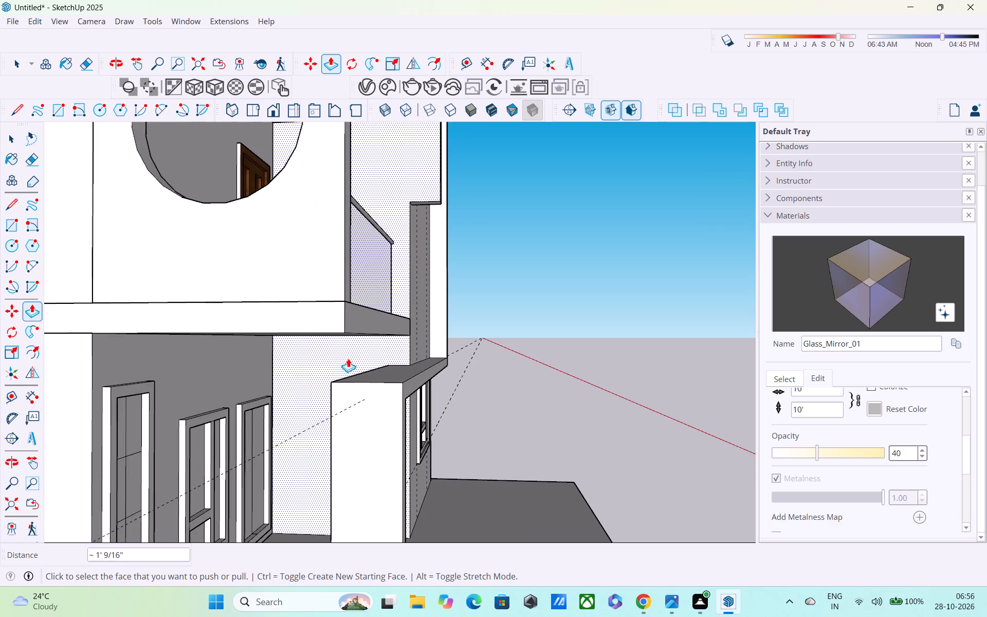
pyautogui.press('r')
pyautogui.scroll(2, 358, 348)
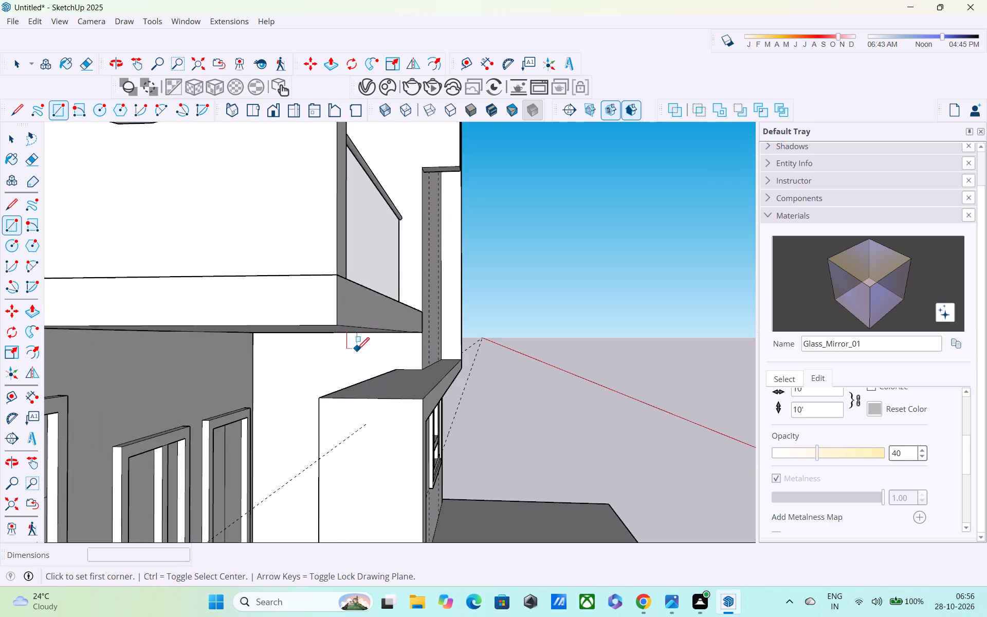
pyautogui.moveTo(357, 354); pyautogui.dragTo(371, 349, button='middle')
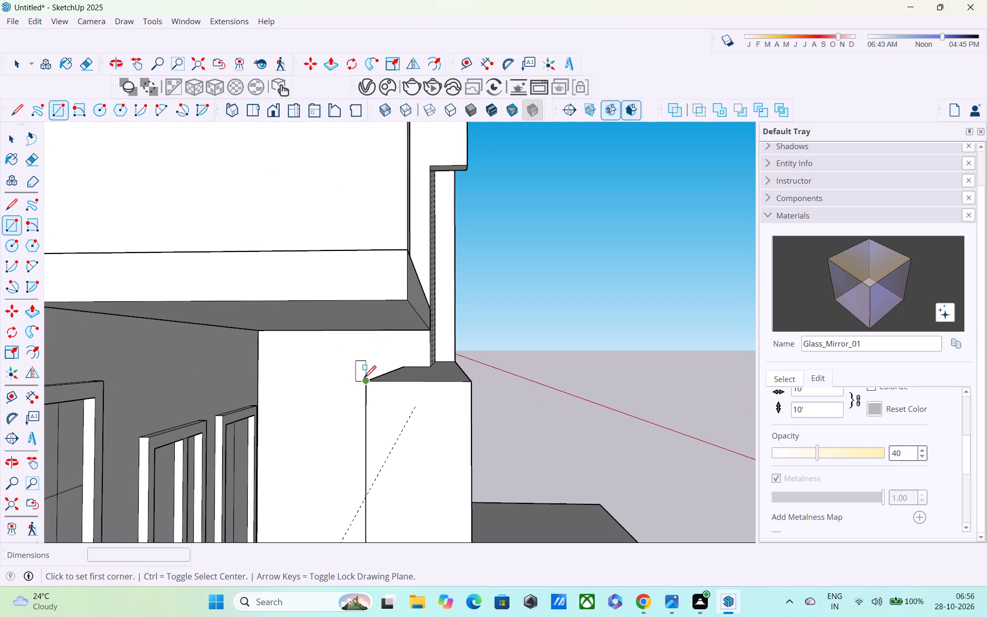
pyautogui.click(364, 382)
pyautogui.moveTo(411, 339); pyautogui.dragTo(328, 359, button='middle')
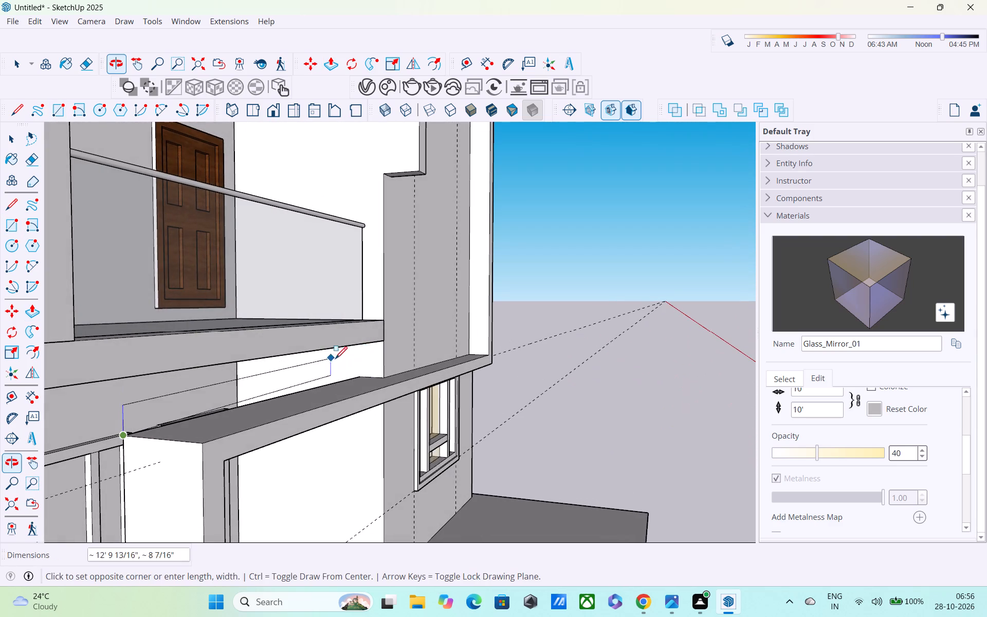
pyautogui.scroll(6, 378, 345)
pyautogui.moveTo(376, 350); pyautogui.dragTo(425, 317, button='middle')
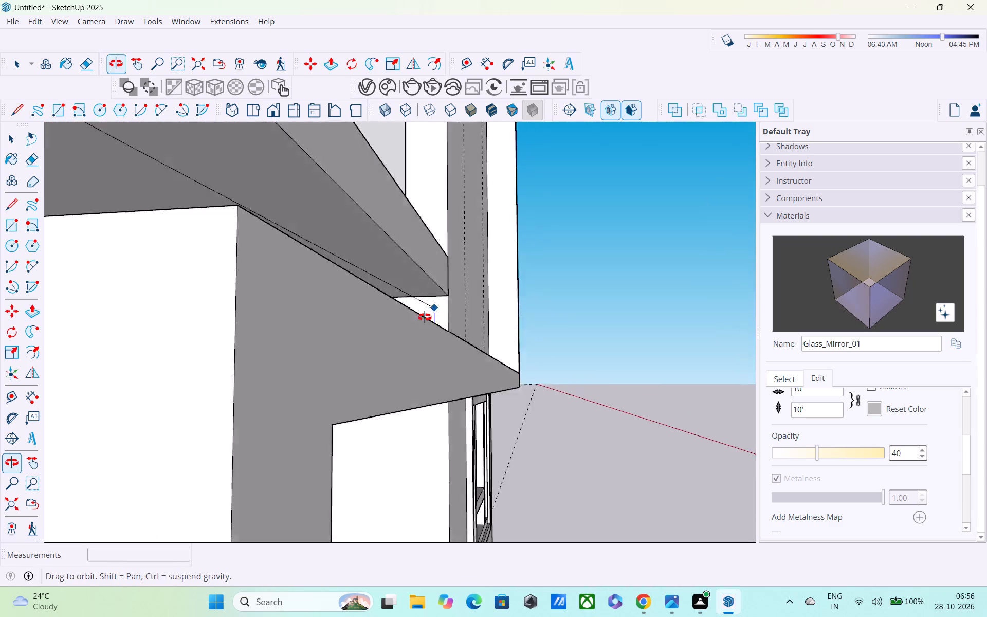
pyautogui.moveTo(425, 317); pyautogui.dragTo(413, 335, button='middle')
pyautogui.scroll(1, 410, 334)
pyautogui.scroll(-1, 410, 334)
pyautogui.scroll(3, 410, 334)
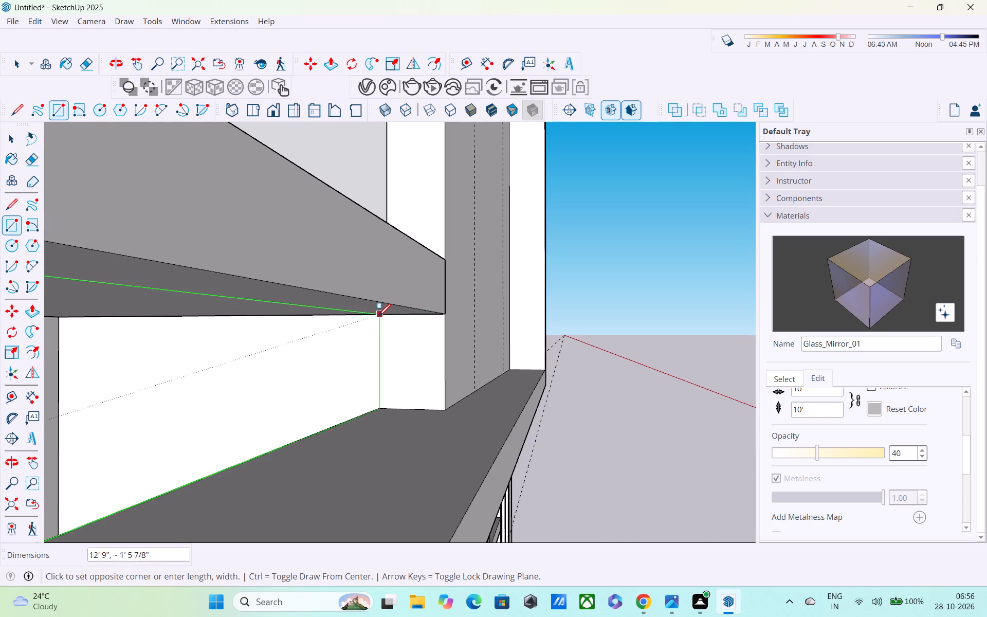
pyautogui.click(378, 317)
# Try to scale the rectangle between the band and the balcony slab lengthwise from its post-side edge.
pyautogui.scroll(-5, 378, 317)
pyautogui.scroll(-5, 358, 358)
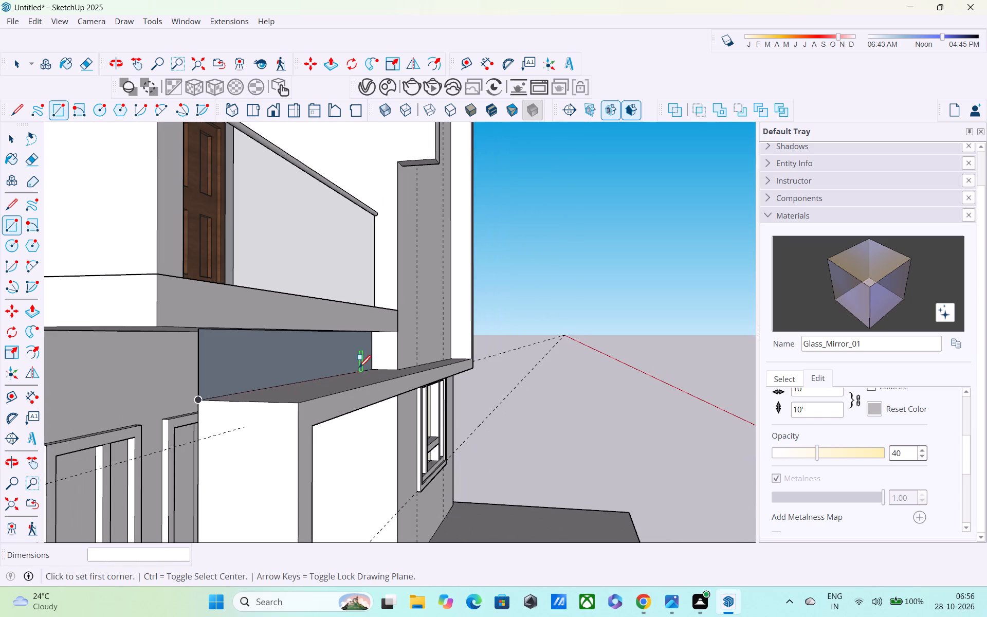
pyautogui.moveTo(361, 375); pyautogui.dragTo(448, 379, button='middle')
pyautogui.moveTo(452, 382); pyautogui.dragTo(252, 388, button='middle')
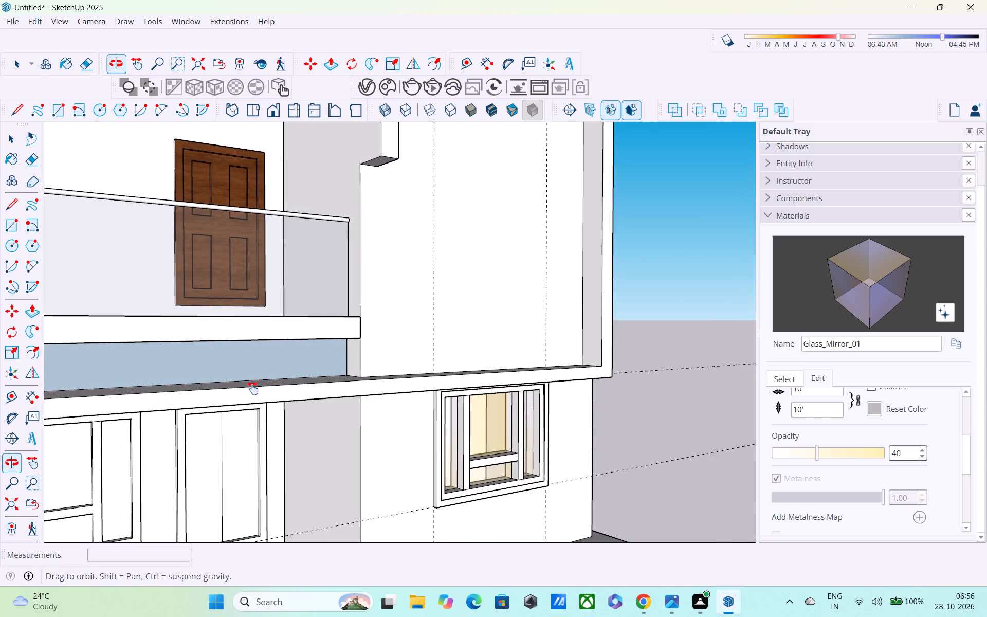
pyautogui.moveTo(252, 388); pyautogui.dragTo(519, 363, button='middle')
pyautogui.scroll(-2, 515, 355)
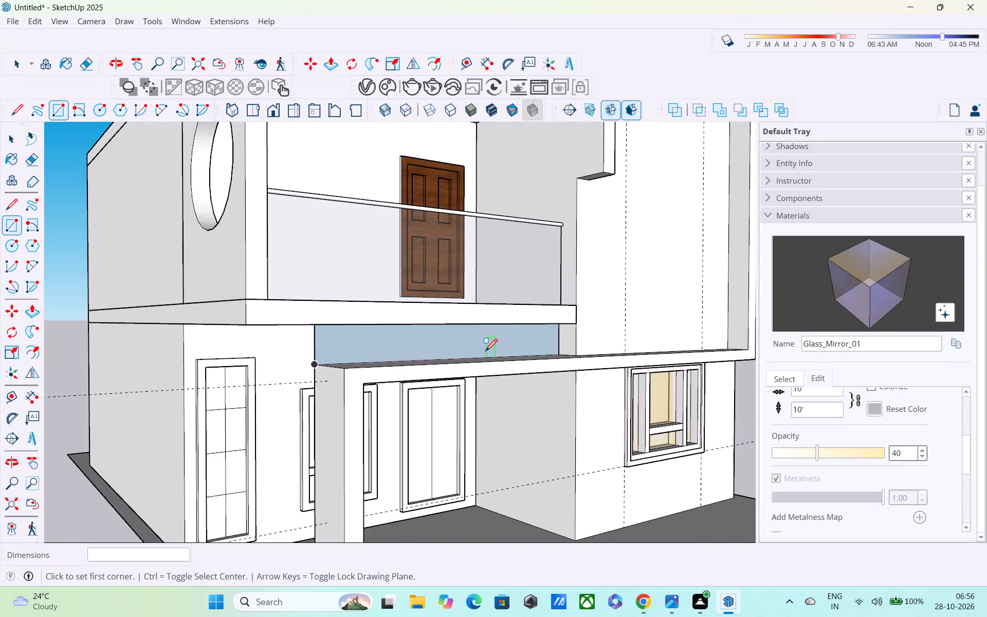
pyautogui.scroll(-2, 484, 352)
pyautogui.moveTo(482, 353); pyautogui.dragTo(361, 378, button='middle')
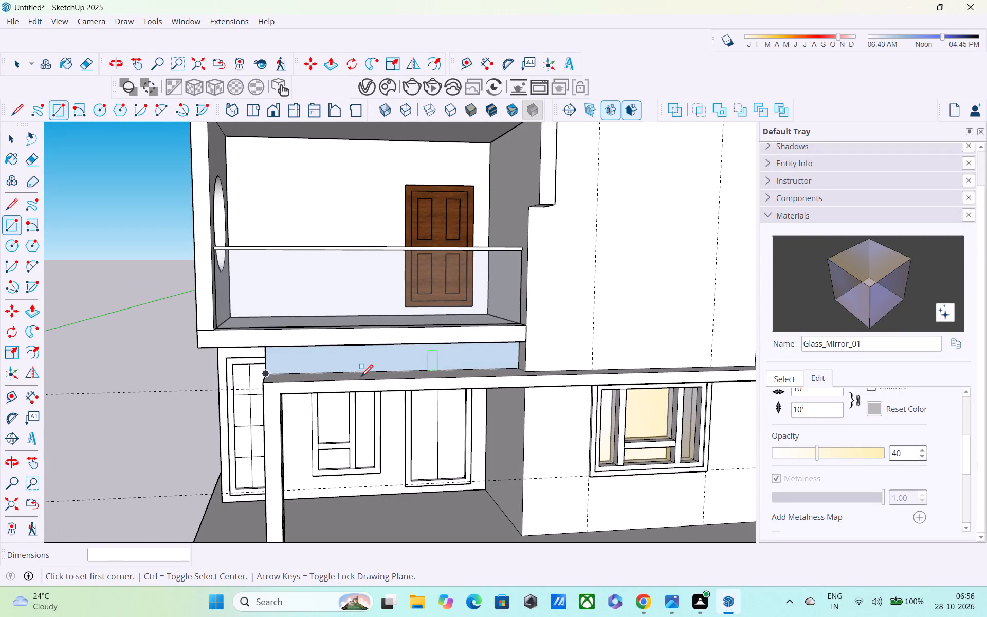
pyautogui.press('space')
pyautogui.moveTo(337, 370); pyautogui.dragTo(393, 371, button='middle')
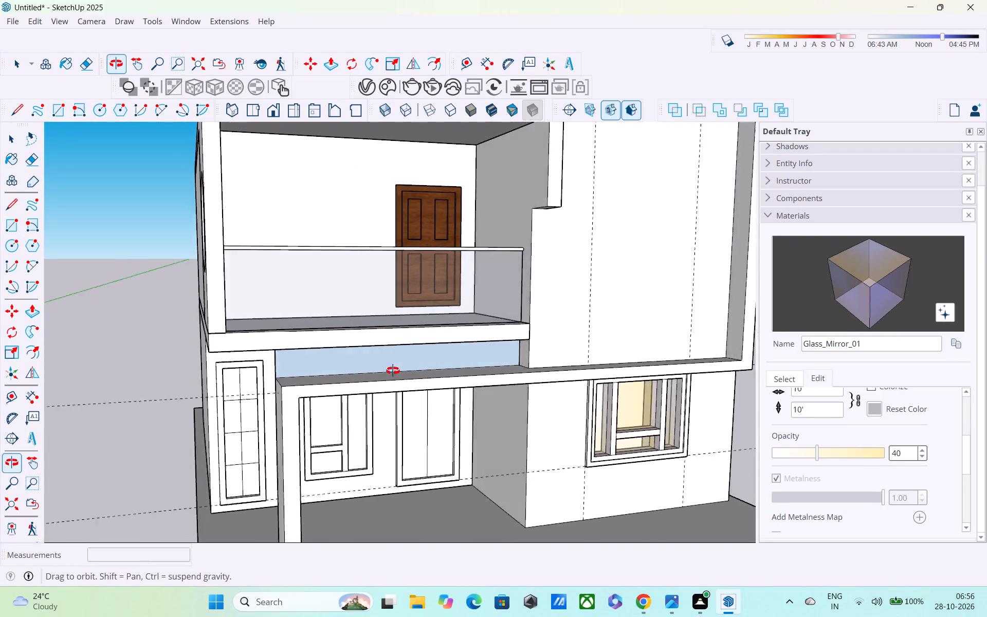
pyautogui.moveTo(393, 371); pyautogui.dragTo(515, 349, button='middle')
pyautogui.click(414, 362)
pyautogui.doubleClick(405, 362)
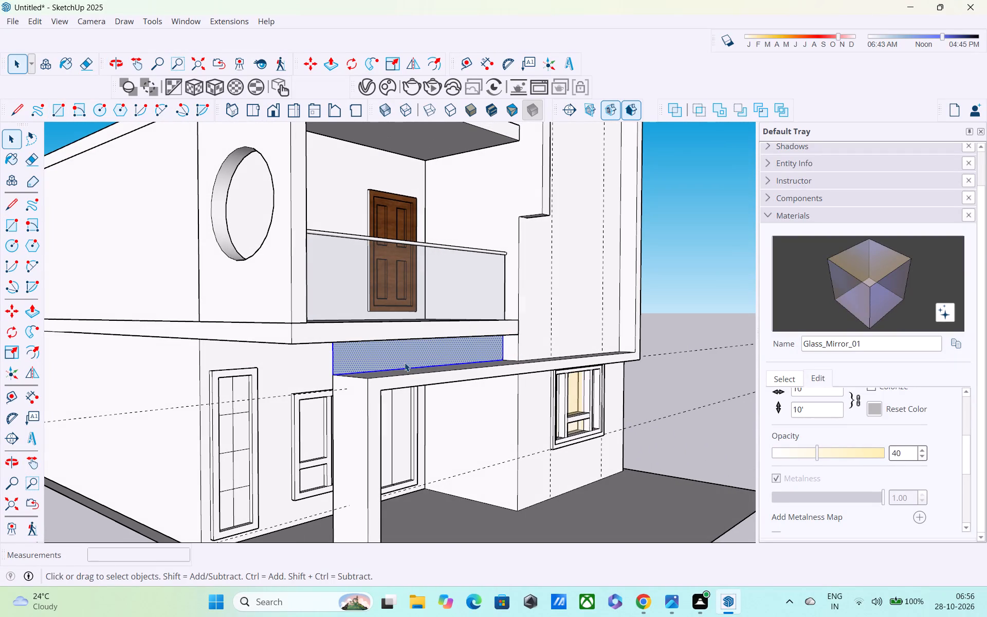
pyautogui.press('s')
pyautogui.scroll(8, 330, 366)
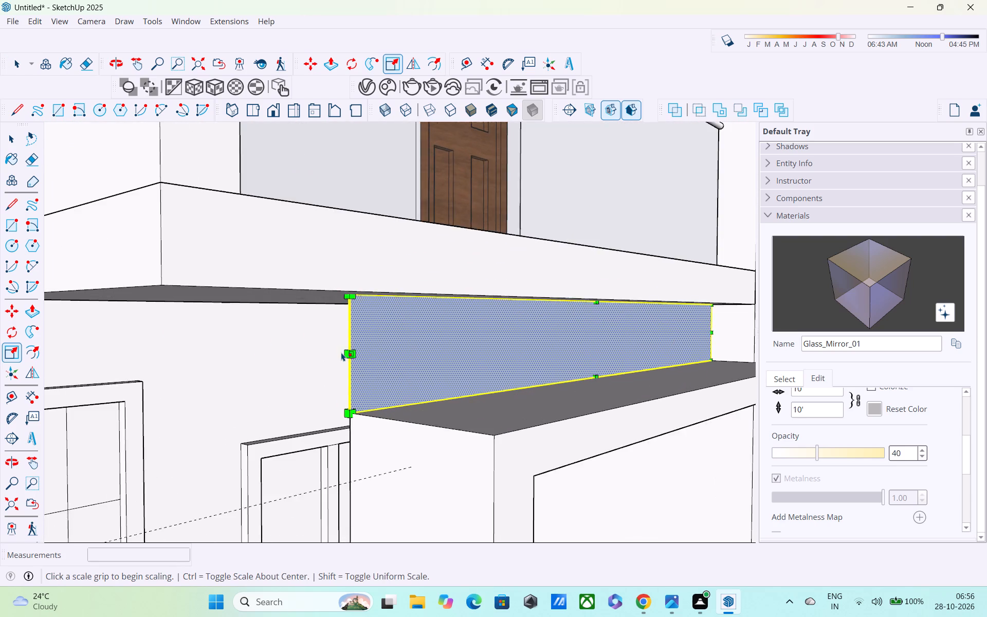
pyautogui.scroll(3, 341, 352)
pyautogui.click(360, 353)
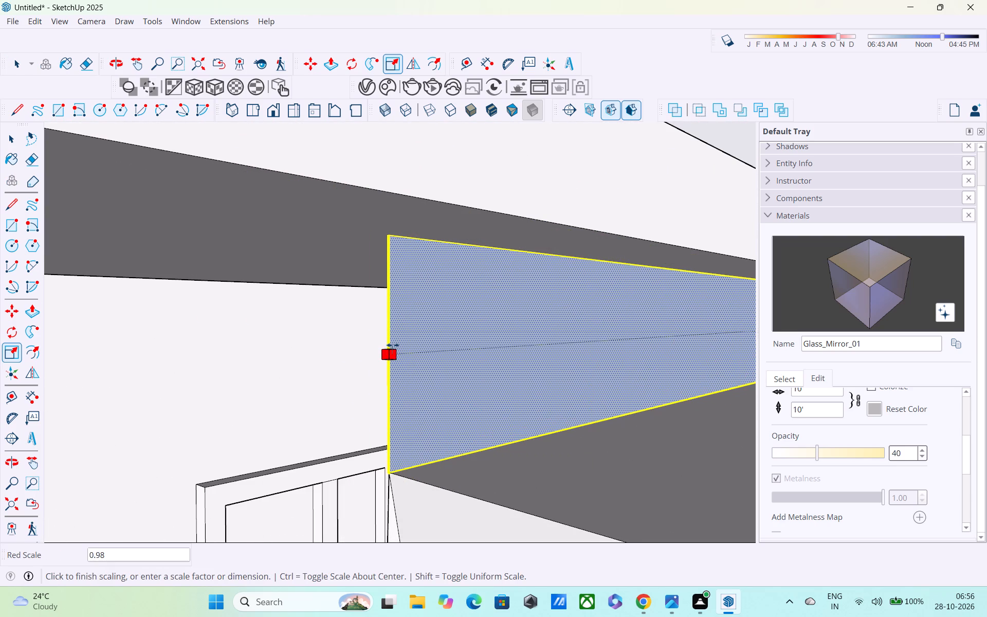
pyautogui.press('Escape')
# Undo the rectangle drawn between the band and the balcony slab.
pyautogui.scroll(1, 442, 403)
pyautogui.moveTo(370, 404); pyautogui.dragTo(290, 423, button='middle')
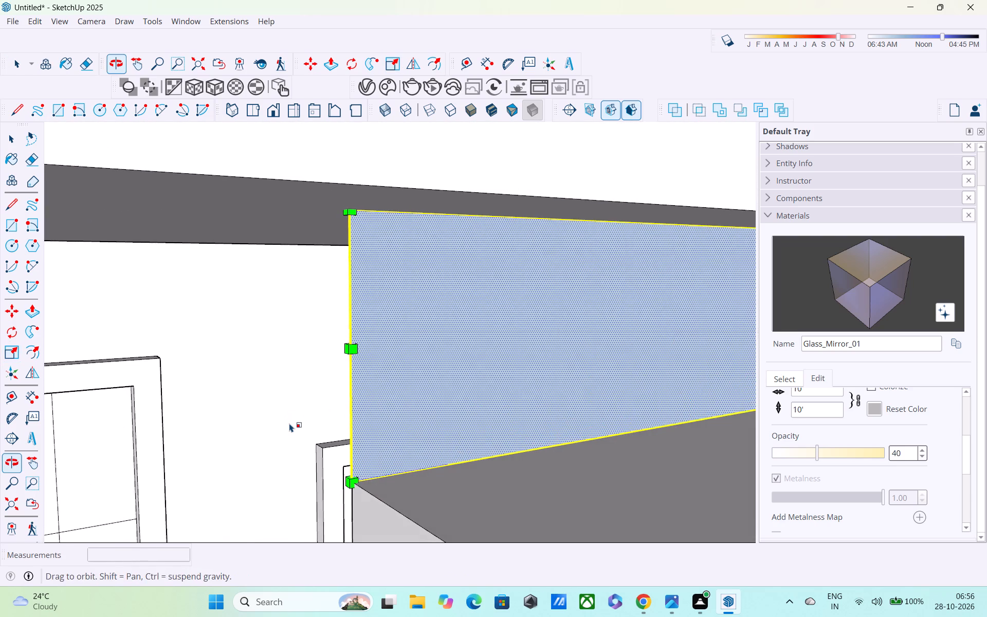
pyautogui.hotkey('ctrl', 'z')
# Examine the gap between the band and the balcony slab from the front, and clear the selection.
pyautogui.scroll(-4, 289, 423)
pyautogui.moveTo(382, 422); pyautogui.dragTo(352, 401, button='middle')
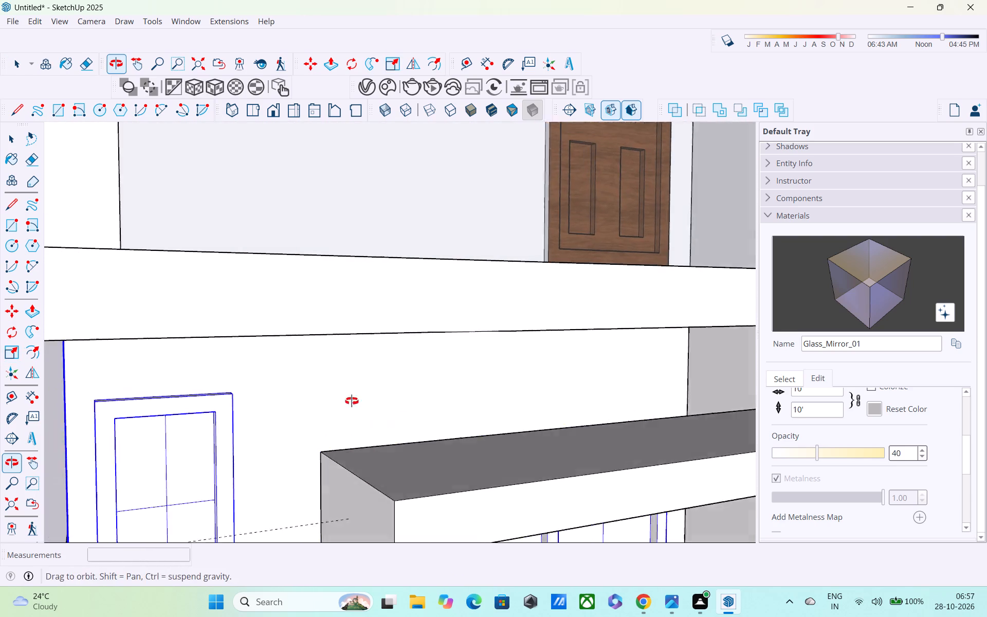
pyautogui.moveTo(352, 401); pyautogui.dragTo(324, 391, button='middle')
pyautogui.scroll(1, 320, 392)
pyautogui.scroll(-4, 308, 415)
pyautogui.moveTo(342, 431); pyautogui.dragTo(272, 432, button='middle')
pyautogui.scroll(1, 271, 432)
pyautogui.scroll(-5, 271, 432)
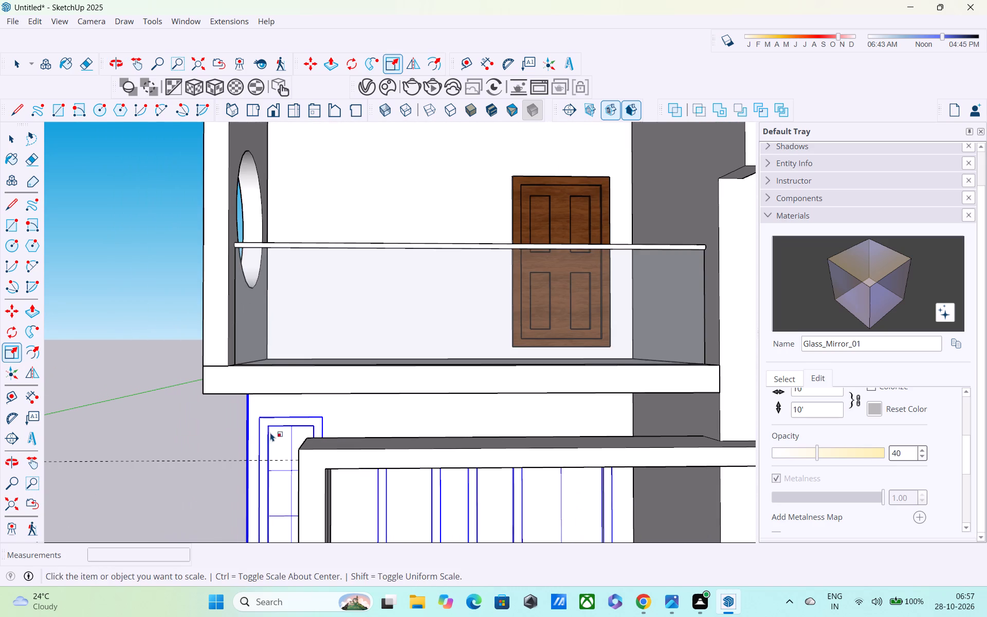
pyautogui.click(164, 420)
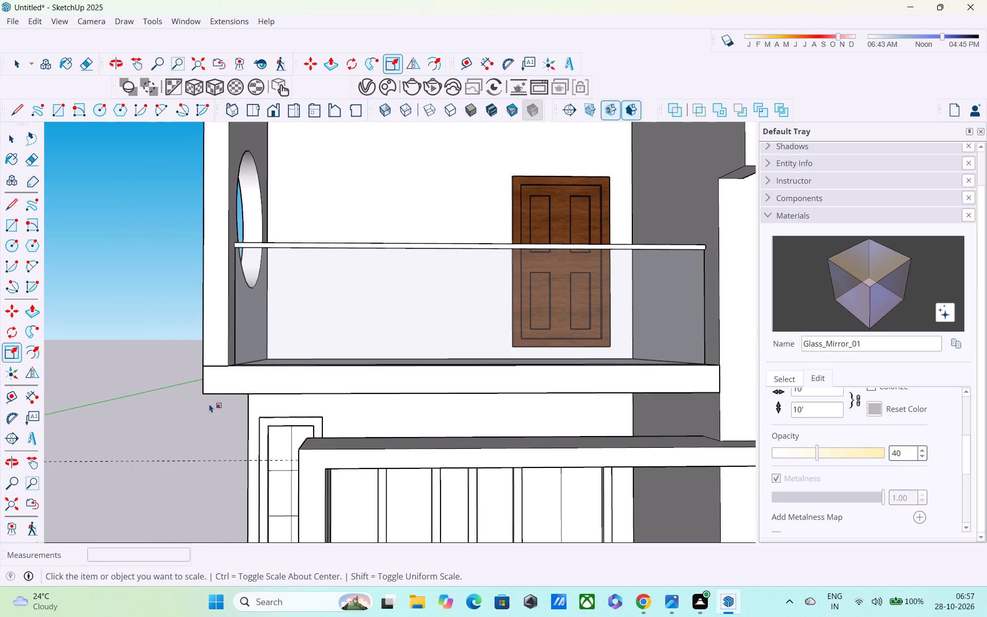
# Draw a small rectangle of about 6 3/16" by 4 5/16" on the band's top face, near its back corner at the post end.
pyautogui.click(182, 406)
pyautogui.press('Escape')
pyautogui.press('space')
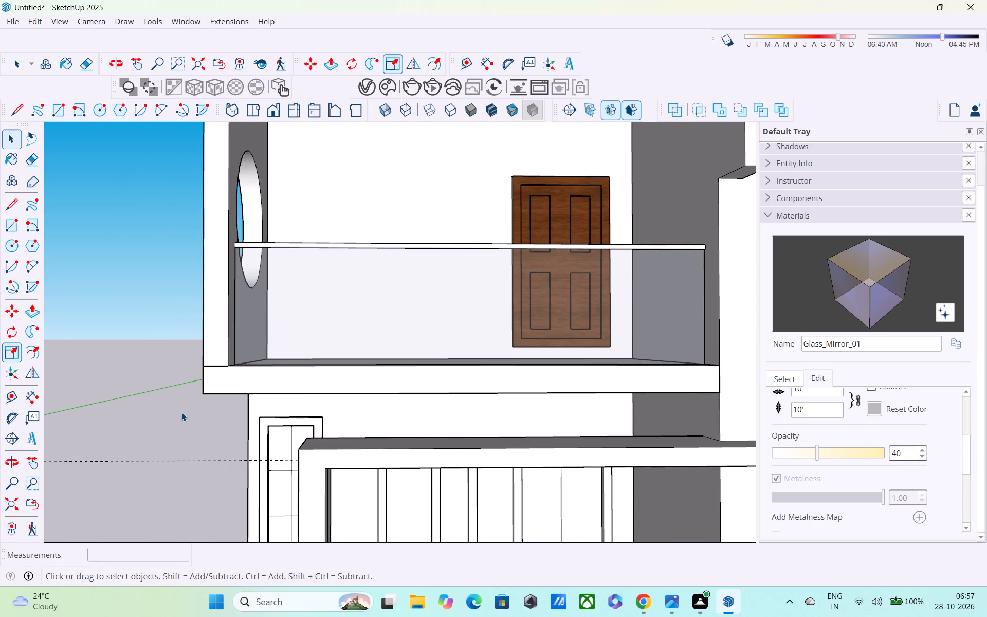
pyautogui.click(181, 415)
pyautogui.moveTo(318, 454); pyautogui.dragTo(349, 598, button='middle')
pyautogui.scroll(3, 334, 463)
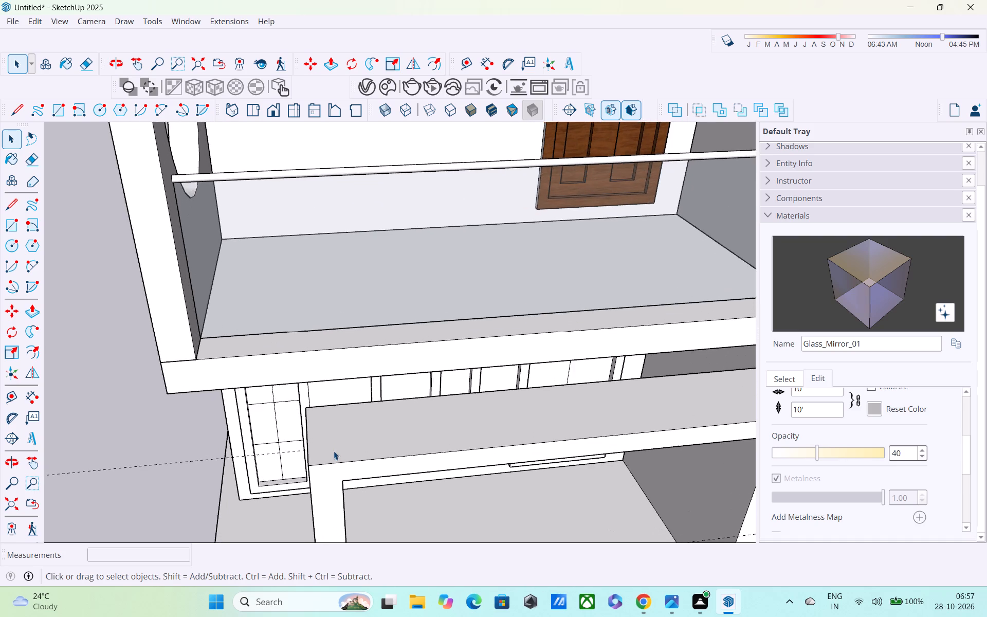
pyautogui.scroll(4, 334, 451)
pyautogui.press('r')
pyautogui.scroll(5, 334, 451)
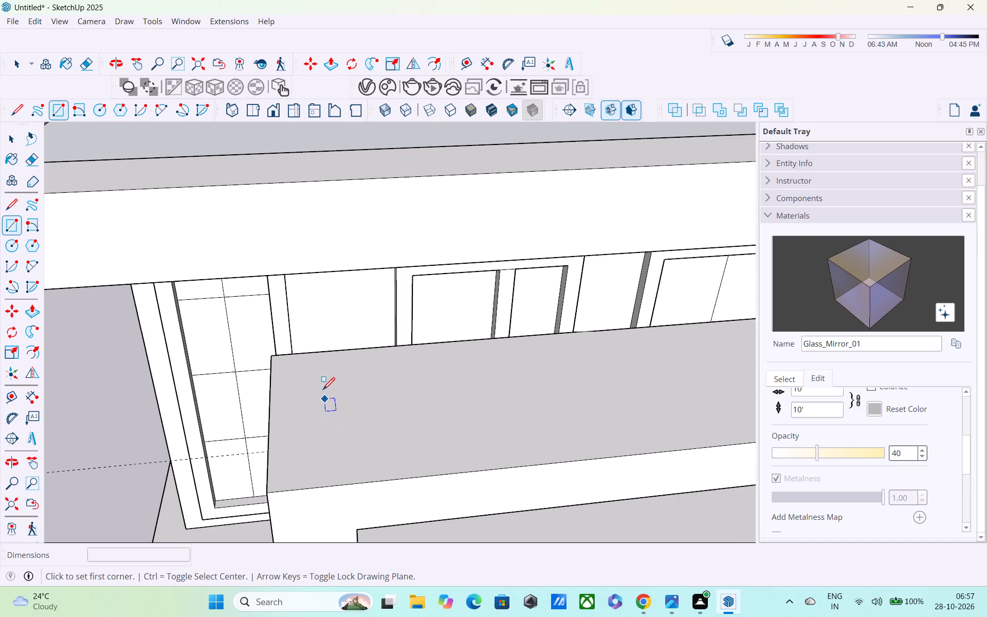
pyautogui.click(309, 364)
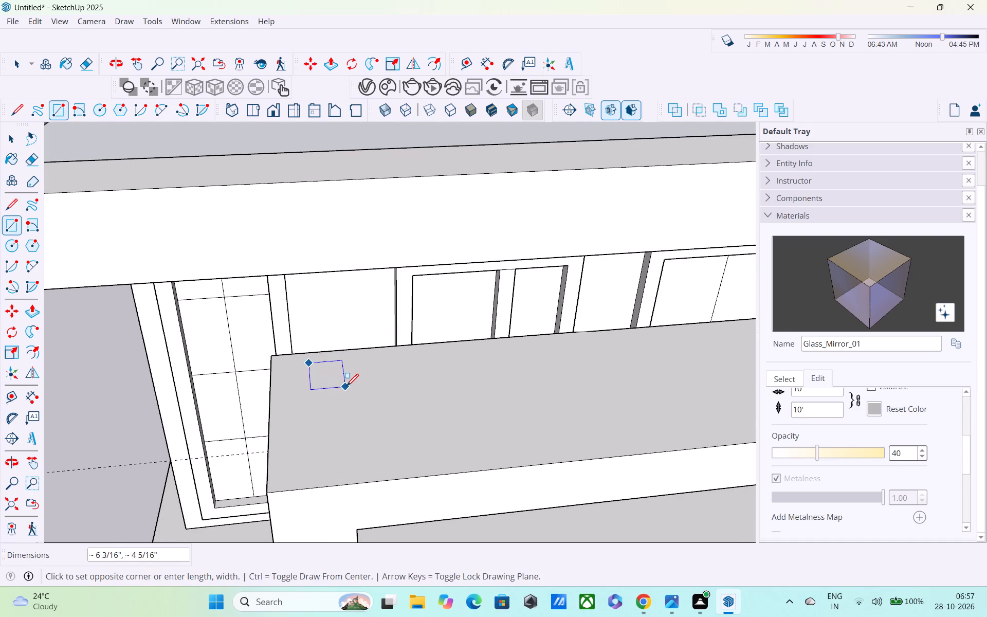
pyautogui.click(346, 387)
# Push/pull the small rectangle up about 1' 6 7/16" to the balcony slab's underside as a short post.
pyautogui.press('p')
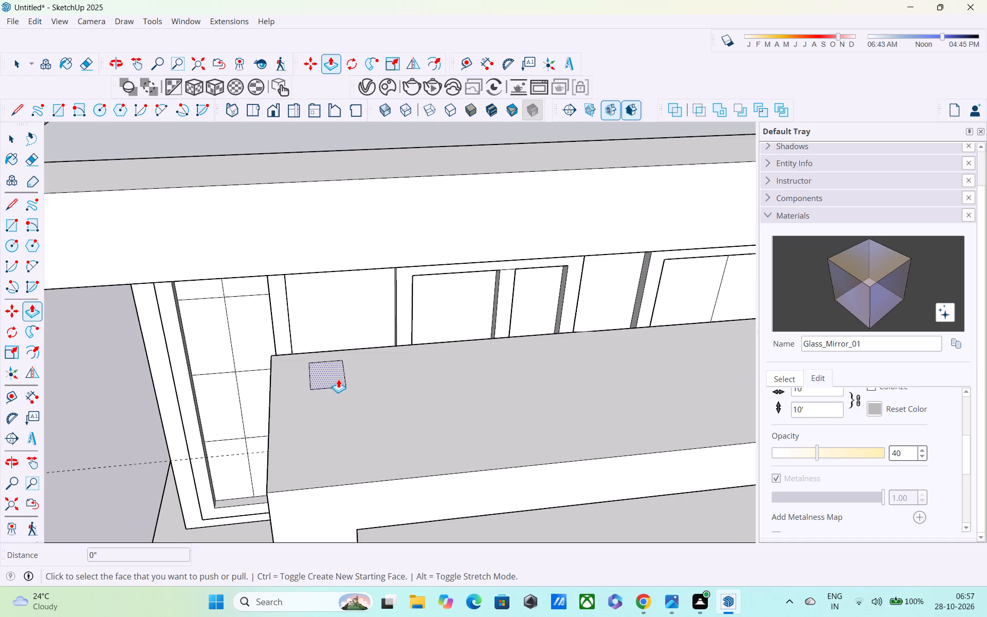
pyautogui.click(334, 375)
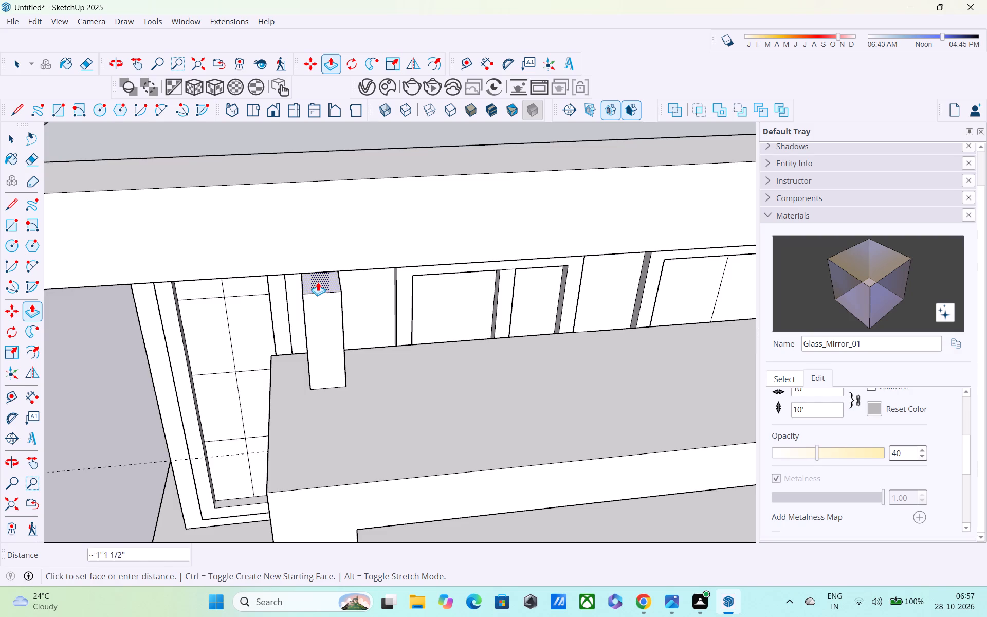
pyautogui.moveTo(318, 282); pyautogui.dragTo(310, 150, button='middle')
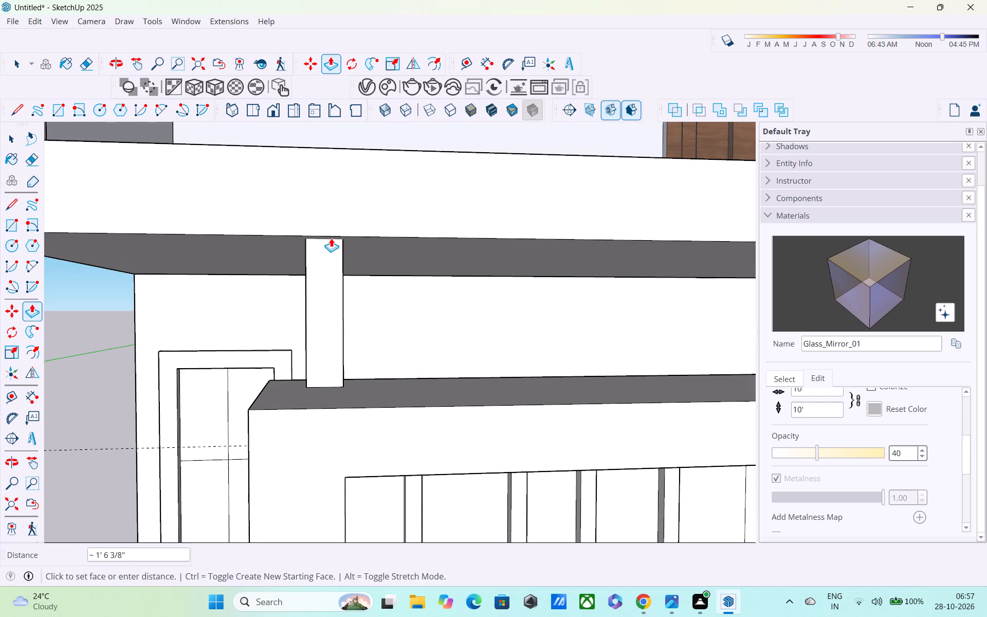
pyautogui.click(331, 238)
# Draw a vertical rectangle from the midpoint of the short post's base edge to the slab's underside at the far side wall.
pyautogui.moveTo(354, 329); pyautogui.dragTo(207, 437, button='middle')
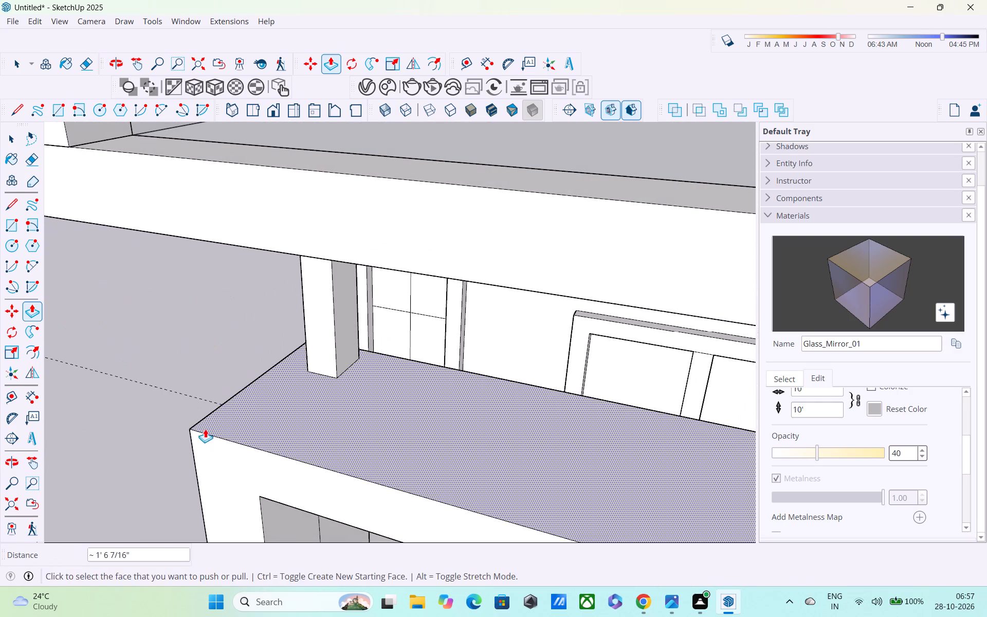
pyautogui.press('r')
pyautogui.moveTo(310, 360); pyautogui.dragTo(293, 274, button='middle')
pyautogui.scroll(3, 347, 260)
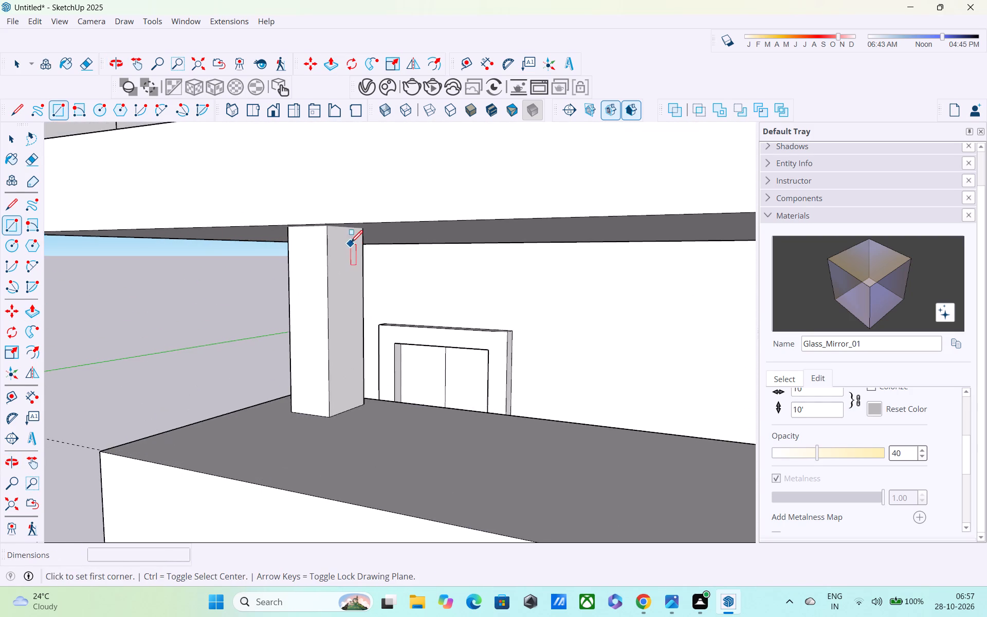
pyautogui.scroll(3, 351, 242)
pyautogui.moveTo(351, 234); pyautogui.dragTo(335, 204, button='middle')
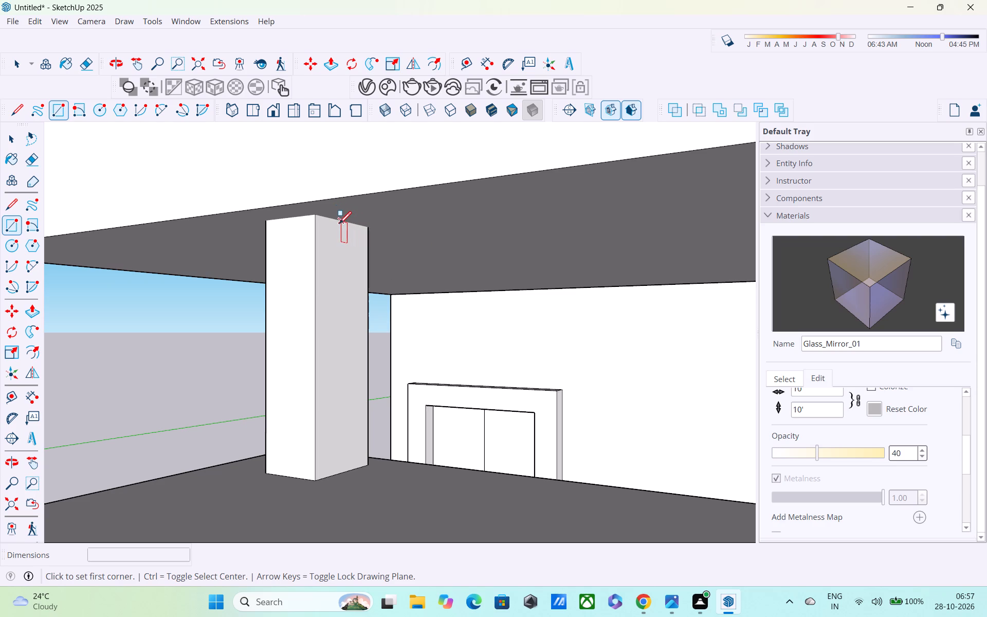
pyautogui.click(342, 471)
pyautogui.scroll(-4, 346, 409)
pyautogui.scroll(-3, 640, 439)
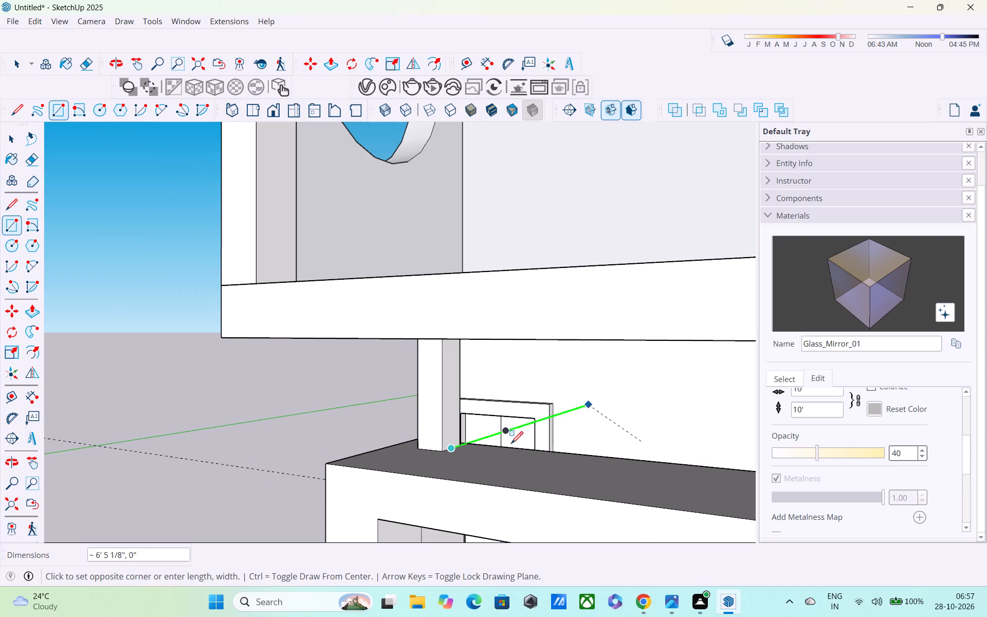
pyautogui.scroll(-3, 517, 448)
pyautogui.moveTo(561, 454); pyautogui.dragTo(217, 453, button='middle')
pyautogui.moveTo(267, 470); pyautogui.dragTo(616, 465, button='middle')
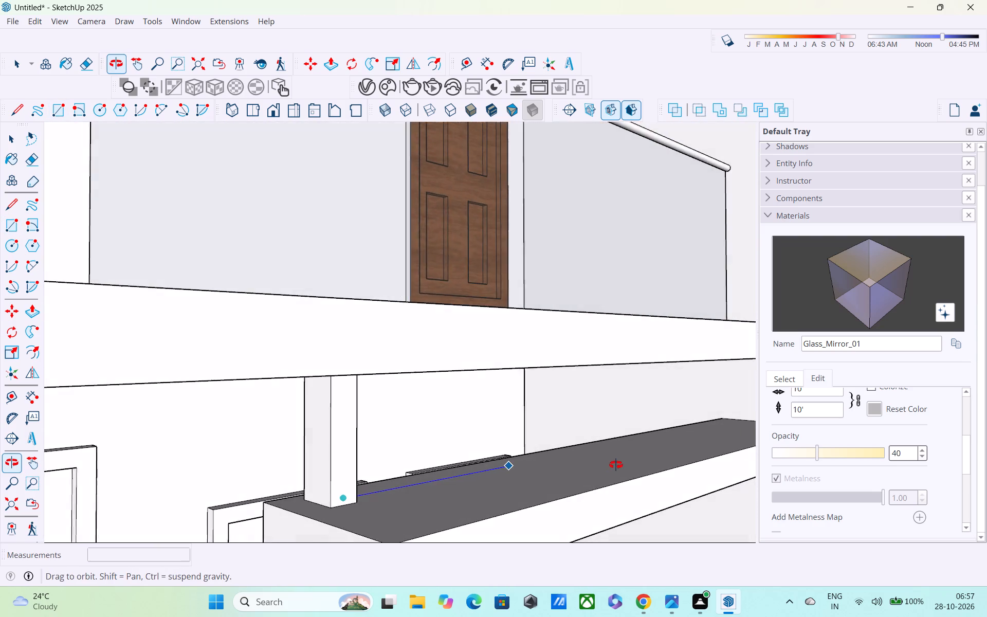
pyautogui.moveTo(616, 465); pyautogui.dragTo(273, 481, button='middle')
pyautogui.moveTo(437, 423); pyautogui.dragTo(550, 400, button='middle')
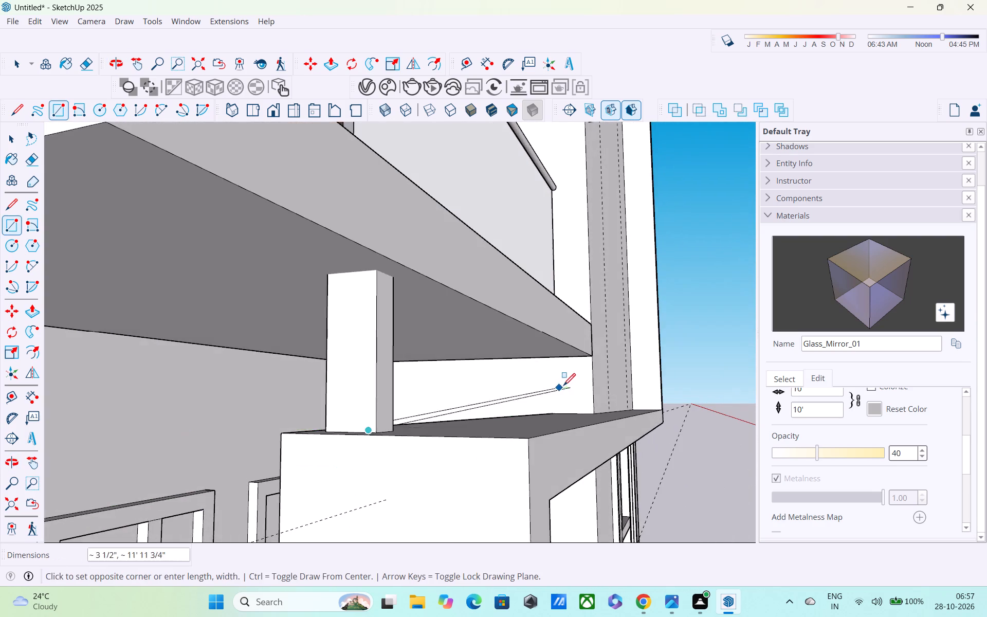
pyautogui.scroll(3, 569, 385)
pyautogui.click(572, 344)
# Examine the short post and the vertical panel between the band and the slab from the front and the side.
pyautogui.scroll(-1, 569, 368)
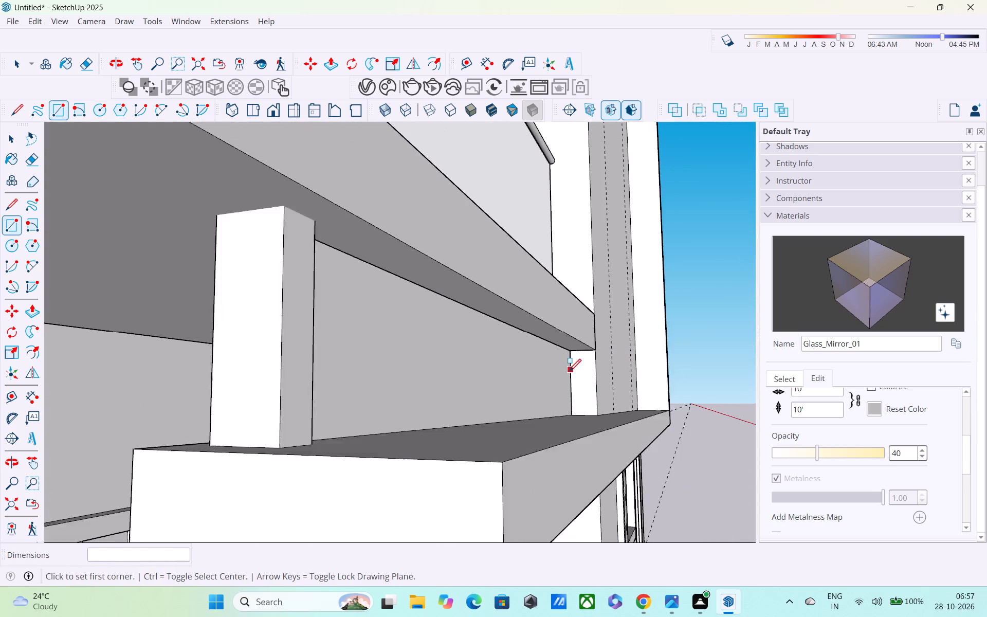
pyautogui.scroll(-2, 569, 372)
pyautogui.moveTo(559, 389); pyautogui.dragTo(358, 419, button='middle')
pyautogui.scroll(1, 358, 417)
pyautogui.scroll(-5, 358, 417)
pyautogui.scroll(1, 380, 440)
pyautogui.keyDown('shift'); pyautogui.moveTo(380, 440); pyautogui.dragTo(512, 438, button='middle'); pyautogui.keyUp('shift')
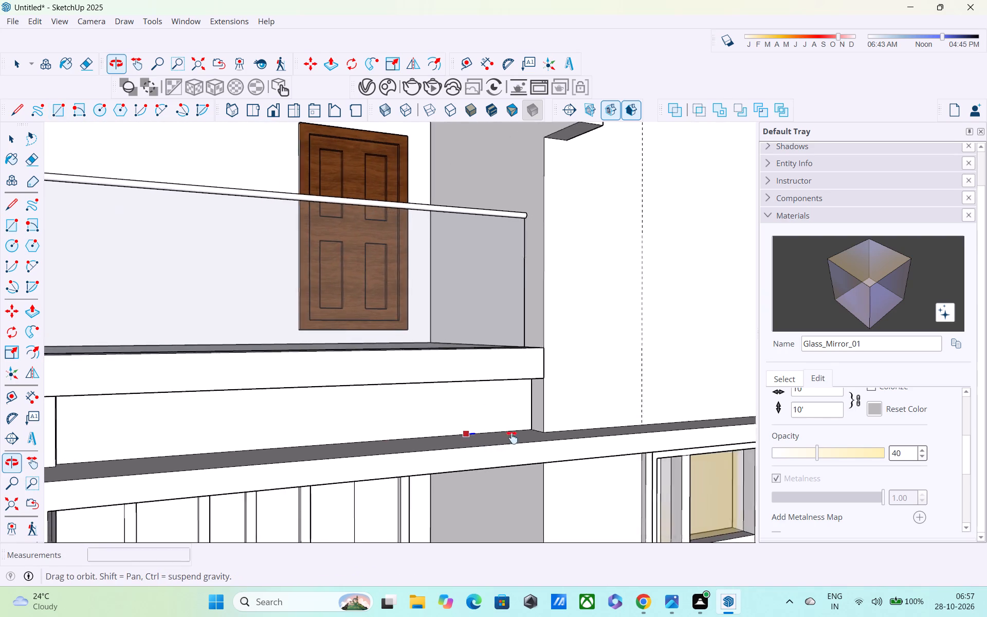
pyautogui.keyDown('shift'); pyautogui.moveTo(512, 438); pyautogui.dragTo(702, 390, button='middle'); pyautogui.keyUp('shift')
pyautogui.scroll(-5, 693, 388)
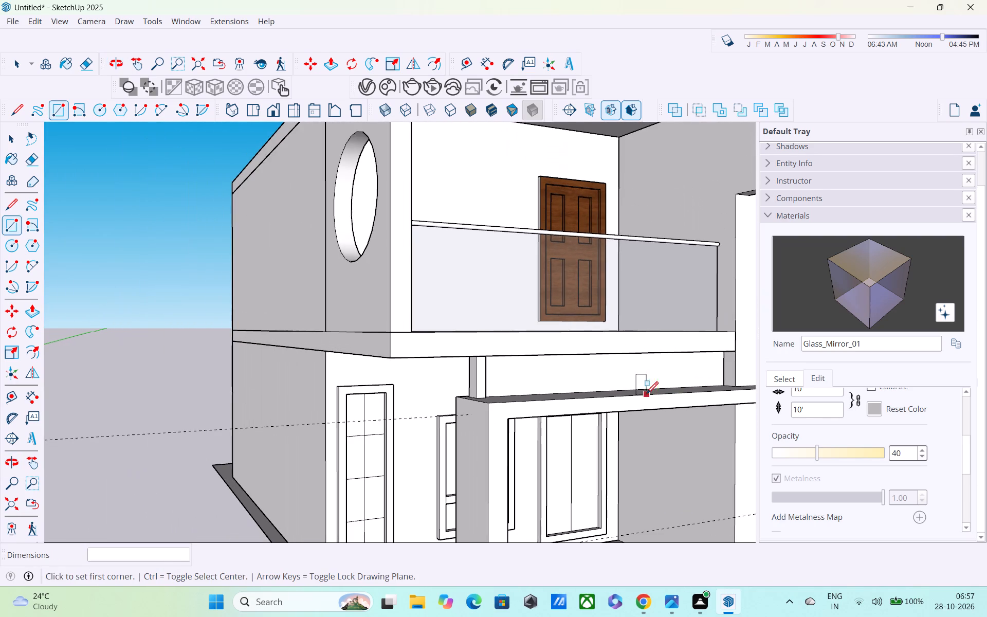
pyautogui.moveTo(646, 395); pyautogui.dragTo(972, 370, button='middle')
pyautogui.scroll(4, 613, 437)
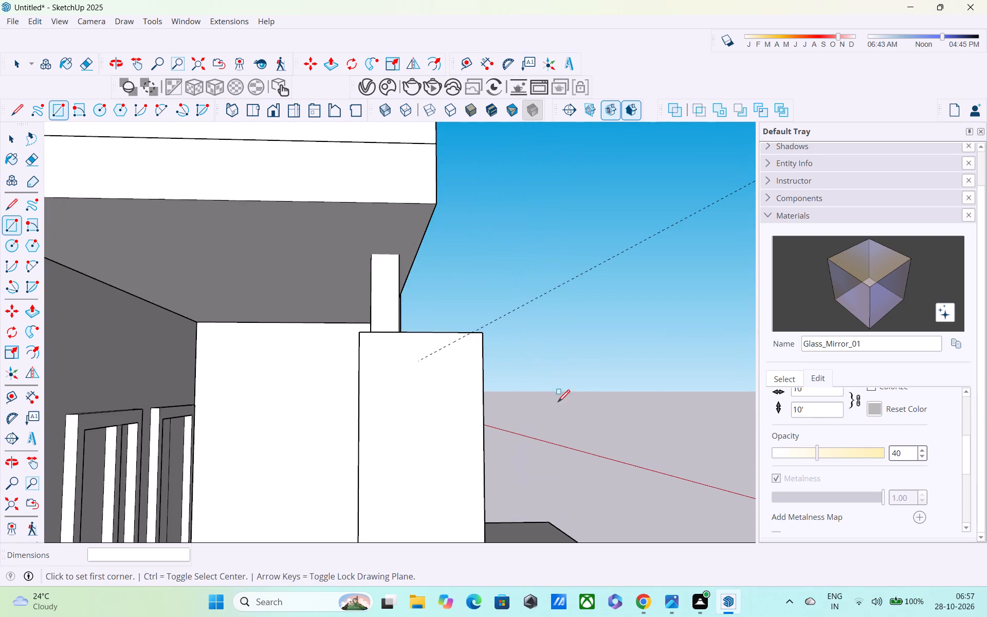
pyautogui.moveTo(535, 403); pyautogui.dragTo(705, 433, button='middle')
pyautogui.moveTo(489, 315); pyautogui.dragTo(572, 331, button='middle')
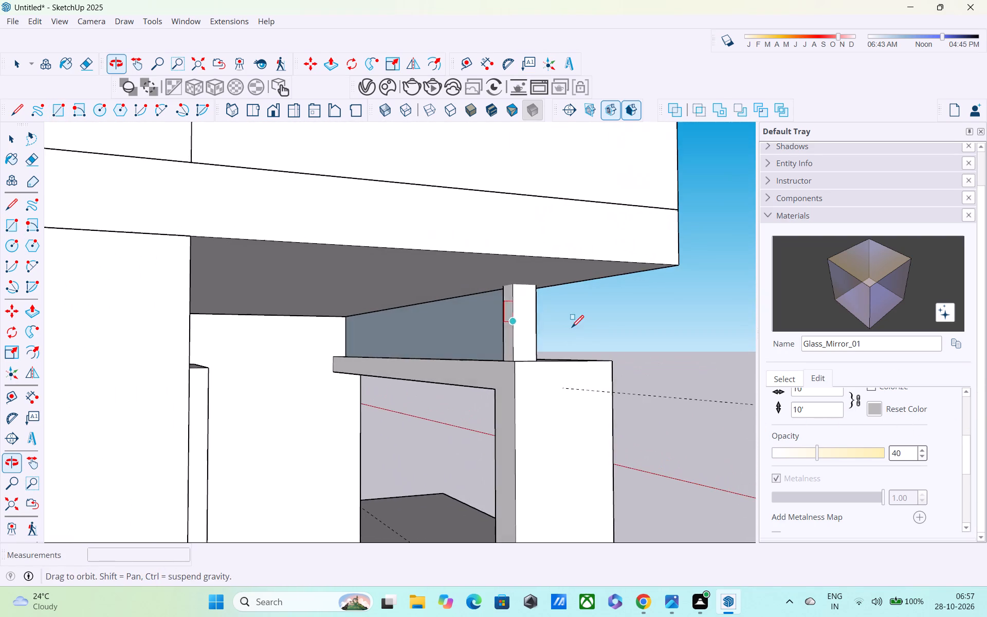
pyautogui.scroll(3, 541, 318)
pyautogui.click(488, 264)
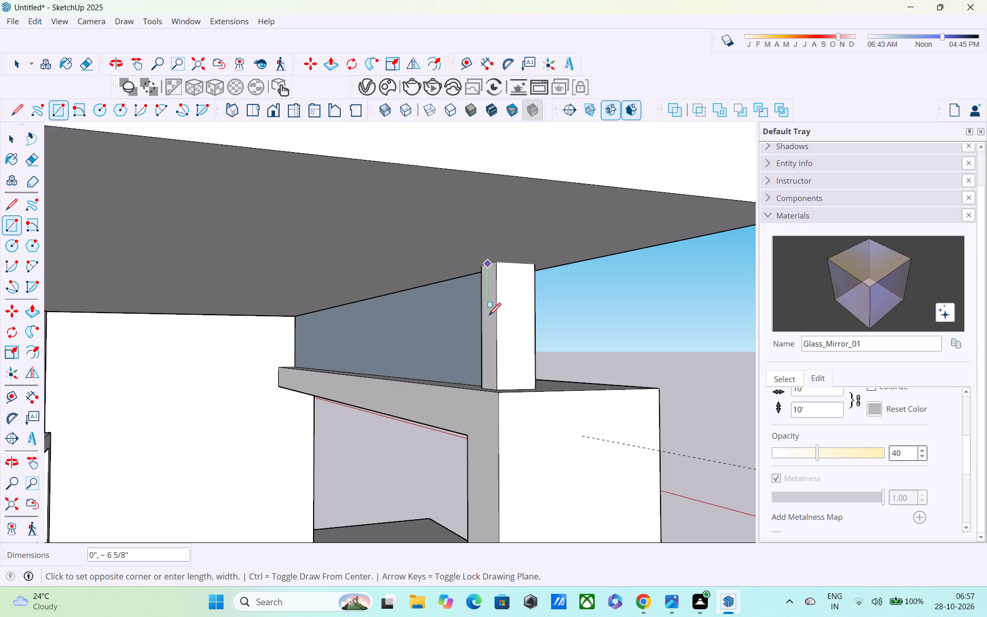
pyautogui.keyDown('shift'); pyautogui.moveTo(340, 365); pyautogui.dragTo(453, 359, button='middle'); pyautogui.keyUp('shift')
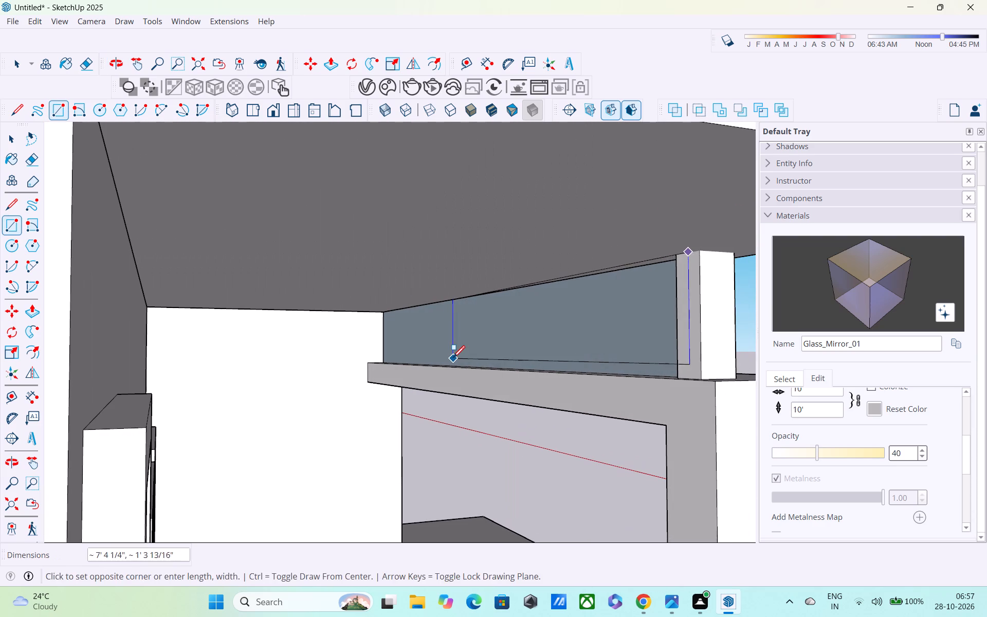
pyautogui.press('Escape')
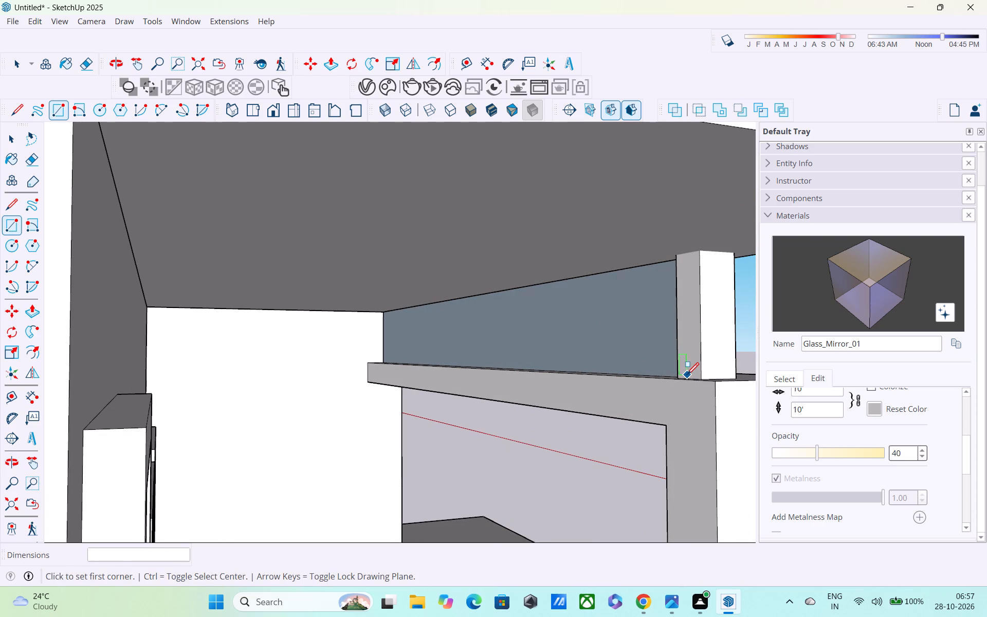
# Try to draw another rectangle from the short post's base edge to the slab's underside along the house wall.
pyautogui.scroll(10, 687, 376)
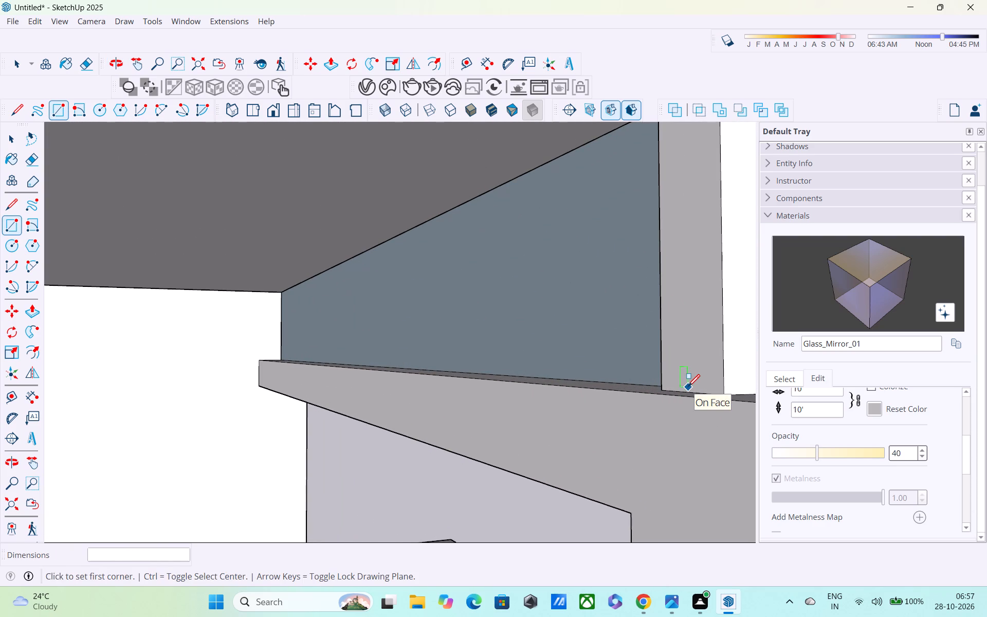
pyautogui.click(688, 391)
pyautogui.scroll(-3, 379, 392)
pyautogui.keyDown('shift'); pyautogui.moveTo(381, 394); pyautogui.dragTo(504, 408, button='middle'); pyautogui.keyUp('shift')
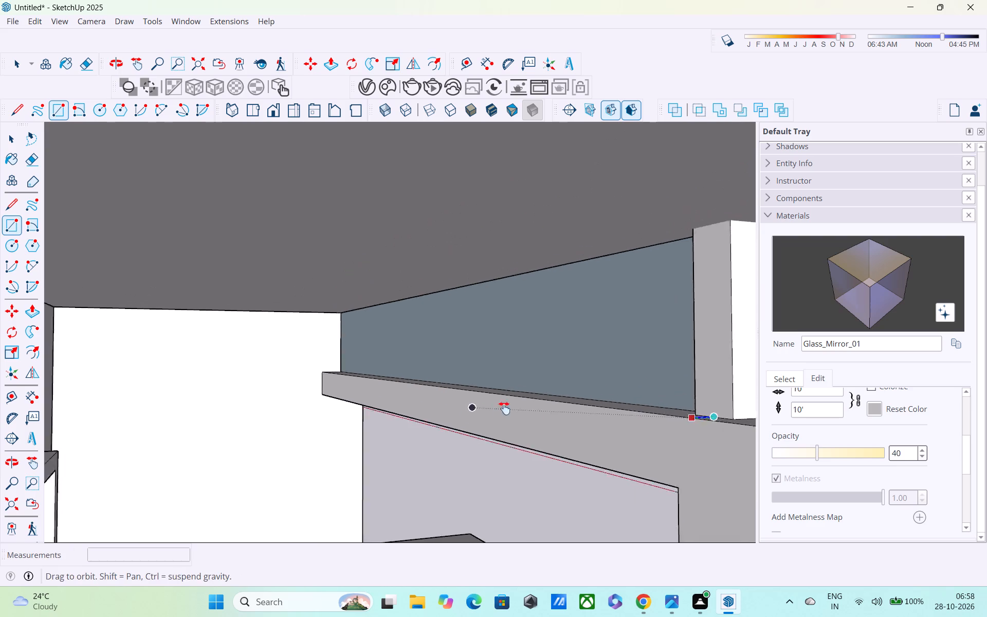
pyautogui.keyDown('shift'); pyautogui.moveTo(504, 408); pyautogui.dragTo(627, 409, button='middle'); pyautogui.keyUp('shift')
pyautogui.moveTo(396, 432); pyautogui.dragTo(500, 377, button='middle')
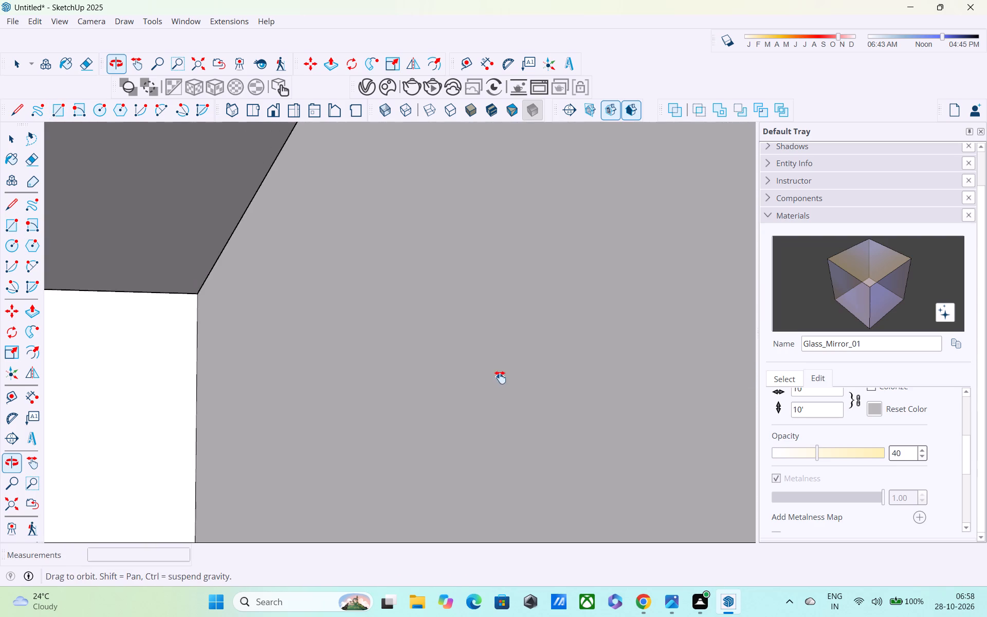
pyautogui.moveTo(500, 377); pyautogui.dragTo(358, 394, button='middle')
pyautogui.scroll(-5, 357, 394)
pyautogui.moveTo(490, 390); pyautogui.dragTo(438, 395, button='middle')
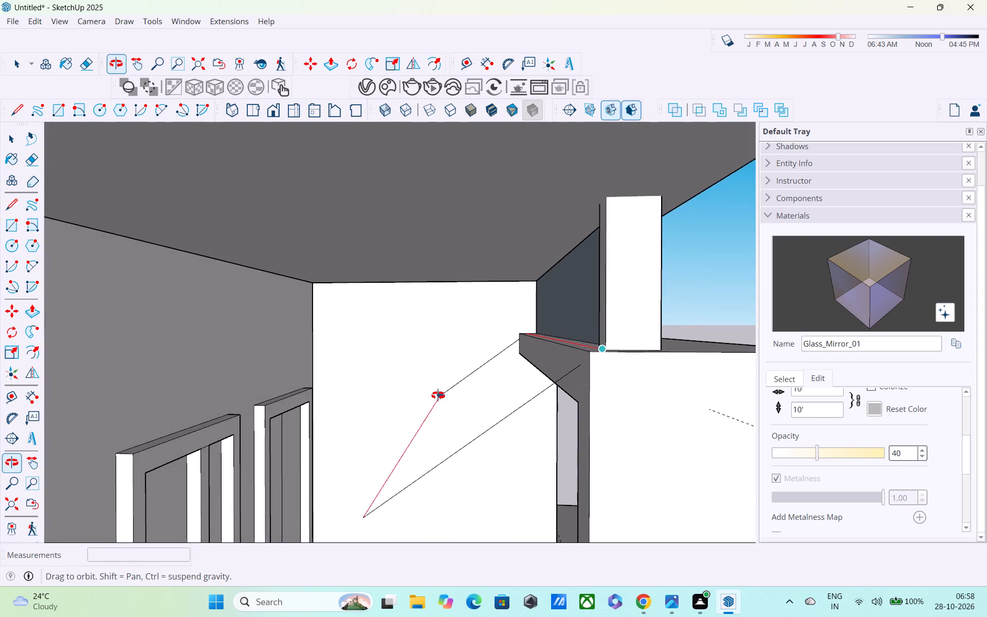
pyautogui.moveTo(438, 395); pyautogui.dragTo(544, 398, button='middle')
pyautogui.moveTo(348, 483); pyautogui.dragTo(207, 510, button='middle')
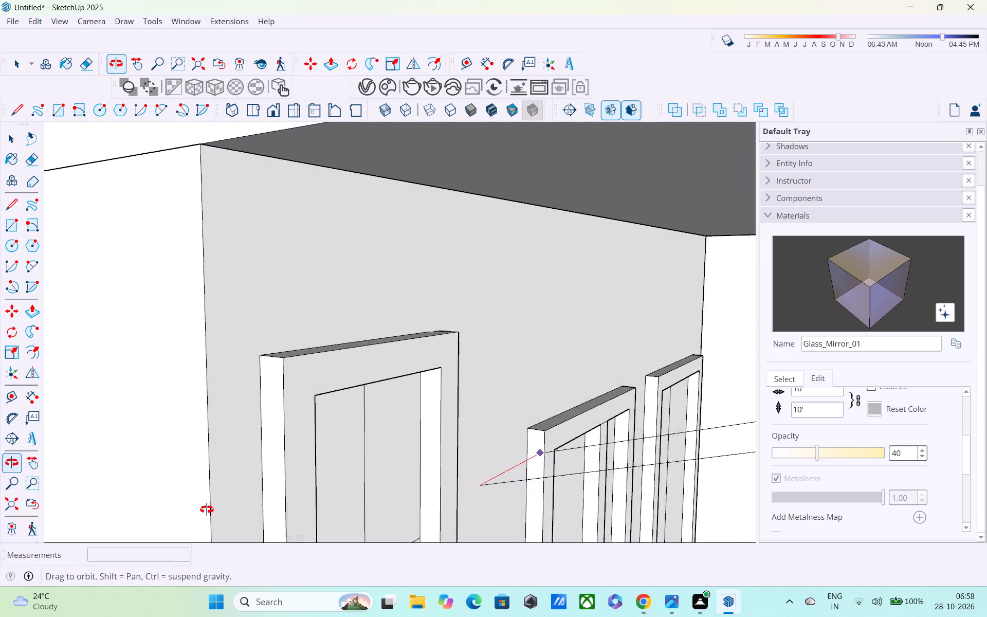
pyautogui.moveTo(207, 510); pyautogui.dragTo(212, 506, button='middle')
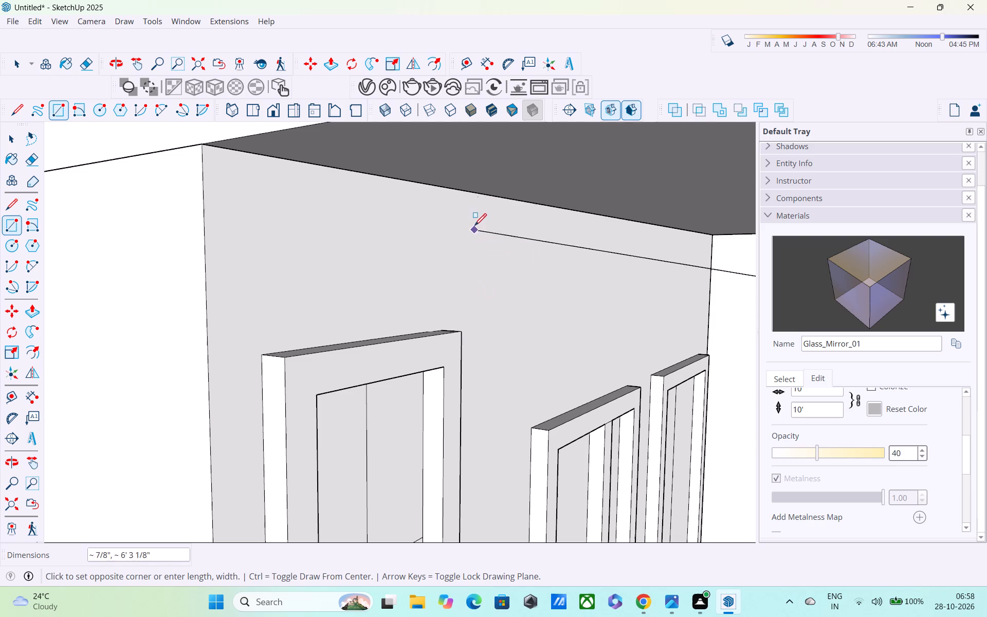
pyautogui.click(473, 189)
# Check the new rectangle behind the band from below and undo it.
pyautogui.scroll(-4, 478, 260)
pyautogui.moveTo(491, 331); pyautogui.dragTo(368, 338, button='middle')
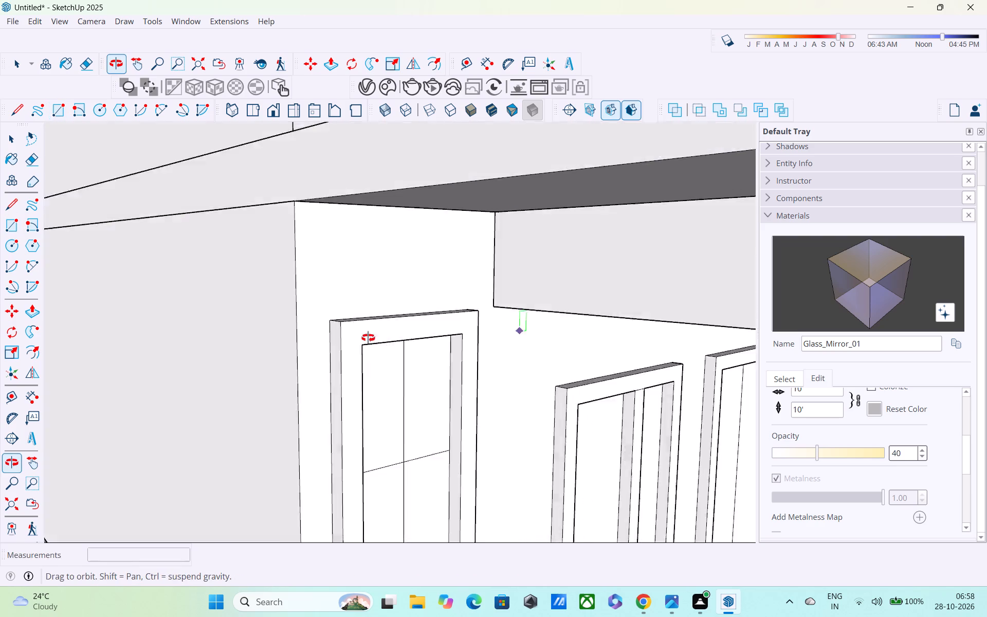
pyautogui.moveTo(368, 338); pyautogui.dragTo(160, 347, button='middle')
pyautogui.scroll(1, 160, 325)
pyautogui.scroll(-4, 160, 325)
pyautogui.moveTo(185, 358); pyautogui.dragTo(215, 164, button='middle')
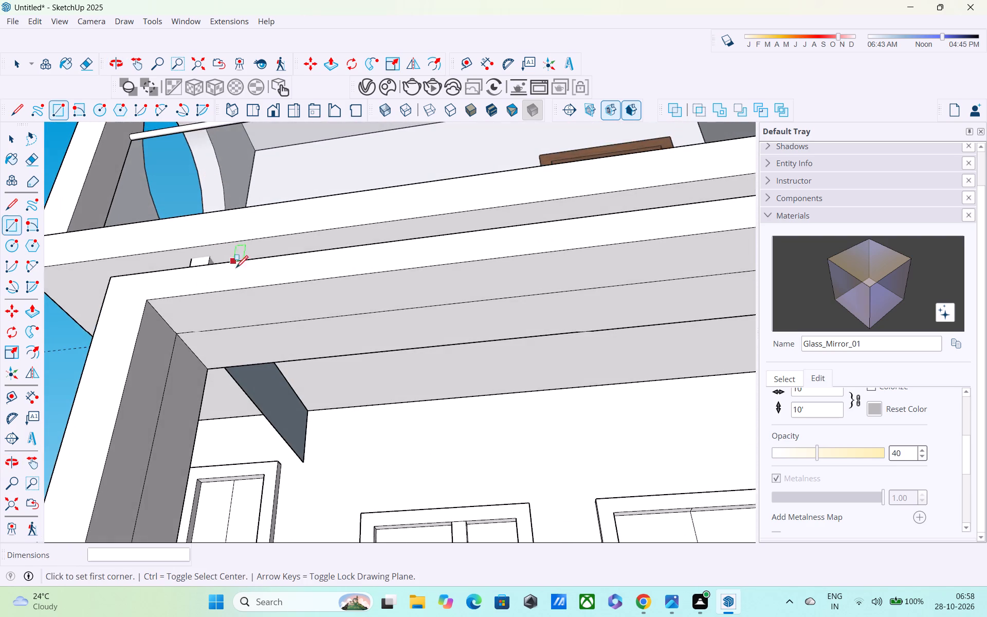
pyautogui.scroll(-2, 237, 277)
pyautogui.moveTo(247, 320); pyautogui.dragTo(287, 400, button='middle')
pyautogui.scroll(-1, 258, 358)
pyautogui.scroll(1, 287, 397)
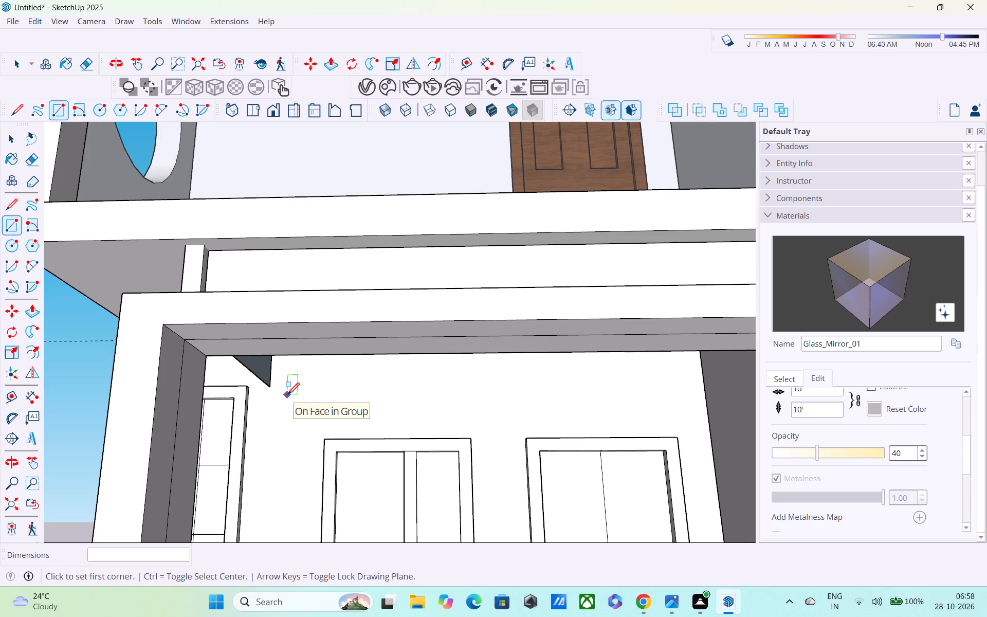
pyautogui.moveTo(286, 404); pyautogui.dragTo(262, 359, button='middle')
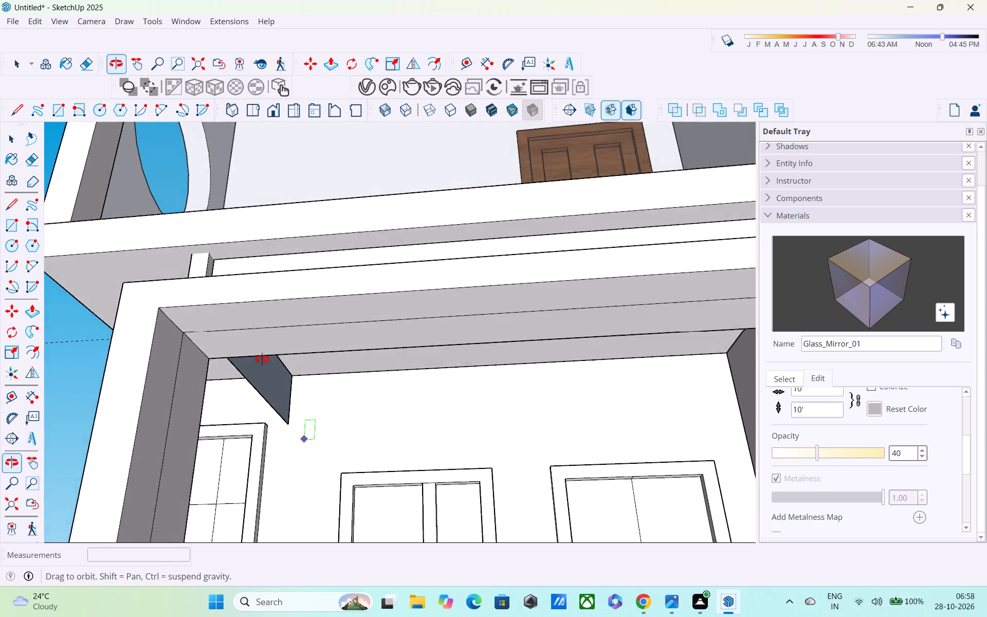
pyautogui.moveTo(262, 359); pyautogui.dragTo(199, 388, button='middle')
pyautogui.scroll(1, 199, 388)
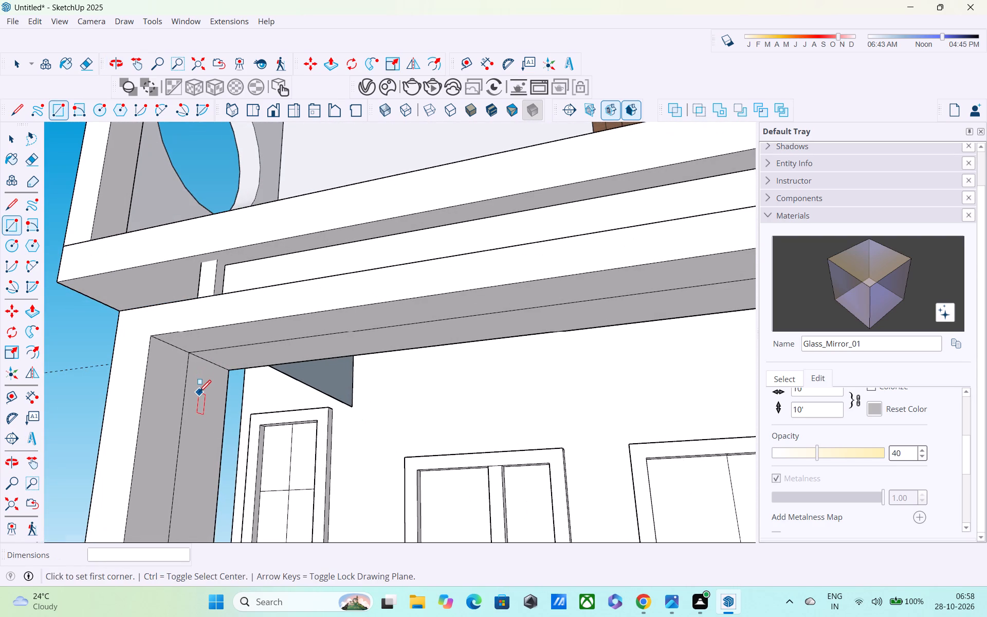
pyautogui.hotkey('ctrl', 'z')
# Draw a line across the inner side face of the short post, slightly above its base.
pyautogui.moveTo(206, 413); pyautogui.dragTo(716, 535, button='middle')
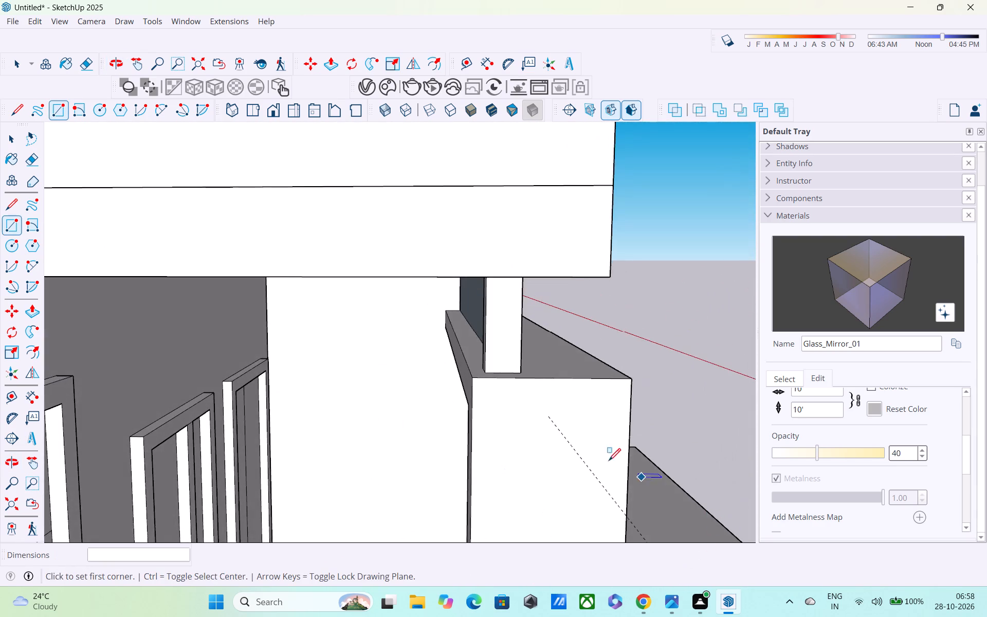
pyautogui.scroll(3, 498, 419)
pyautogui.moveTo(478, 394); pyautogui.dragTo(611, 387, button='middle')
pyautogui.press('space')
pyautogui.press('l')
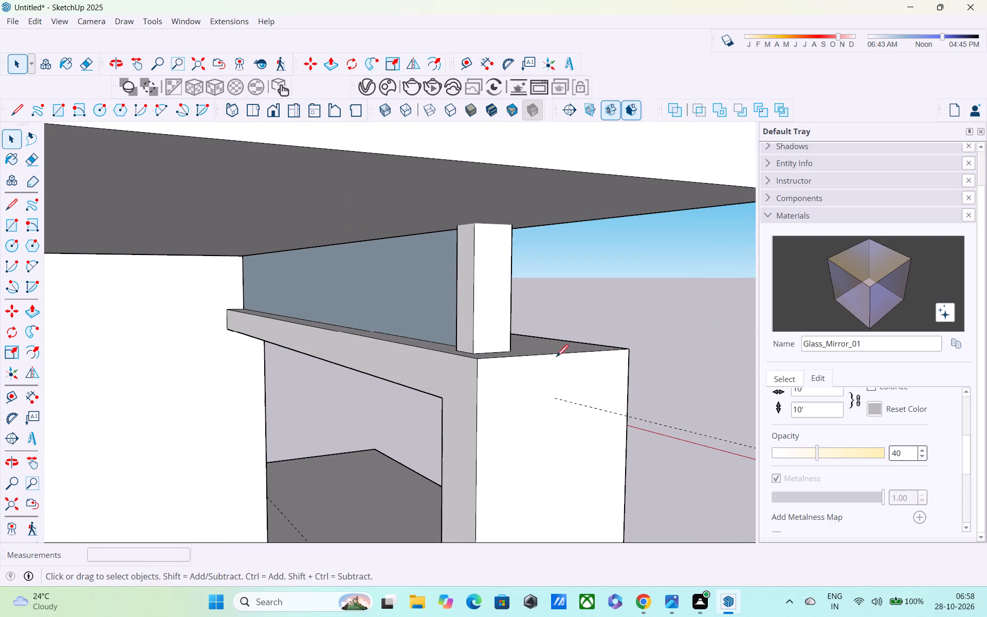
pyautogui.scroll(1, 463, 342)
pyautogui.click(456, 332)
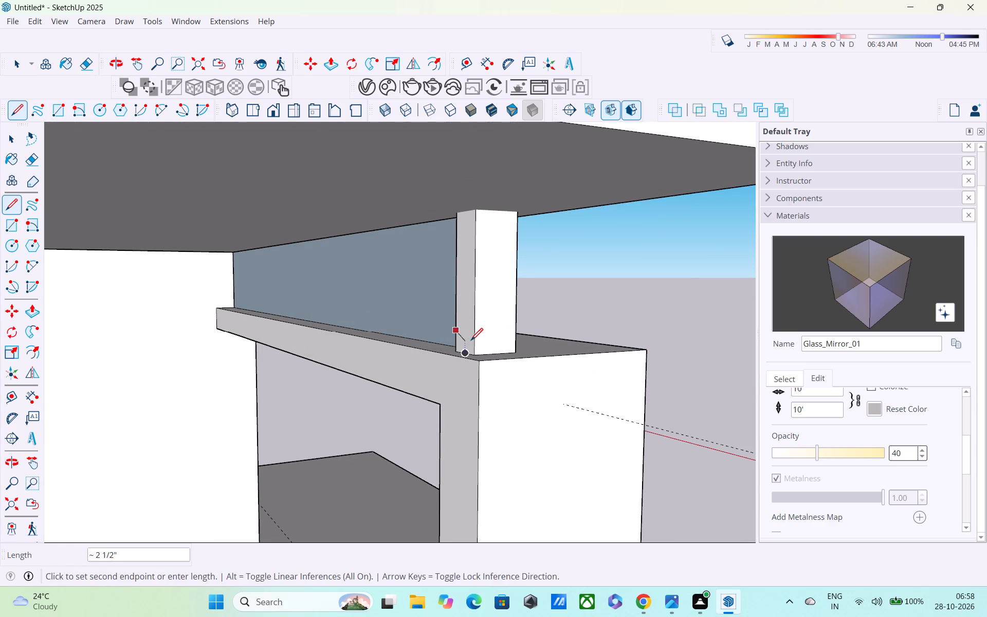
pyautogui.click(474, 335)
# Push/Pull the small lower portion of the post's side face outward about 2 9/16" as a stub.
pyautogui.press('p')
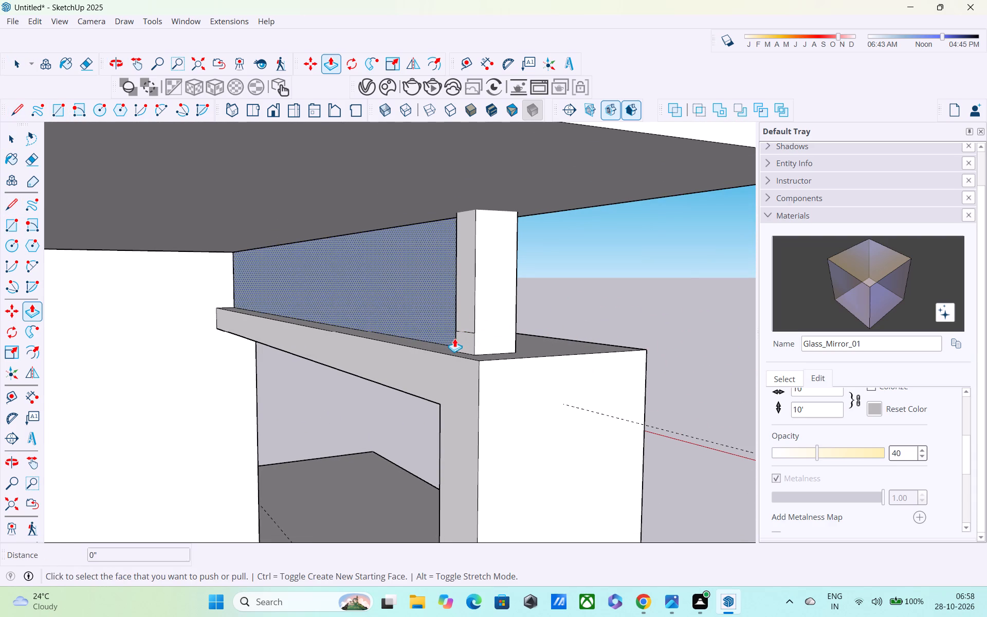
pyautogui.click(464, 335)
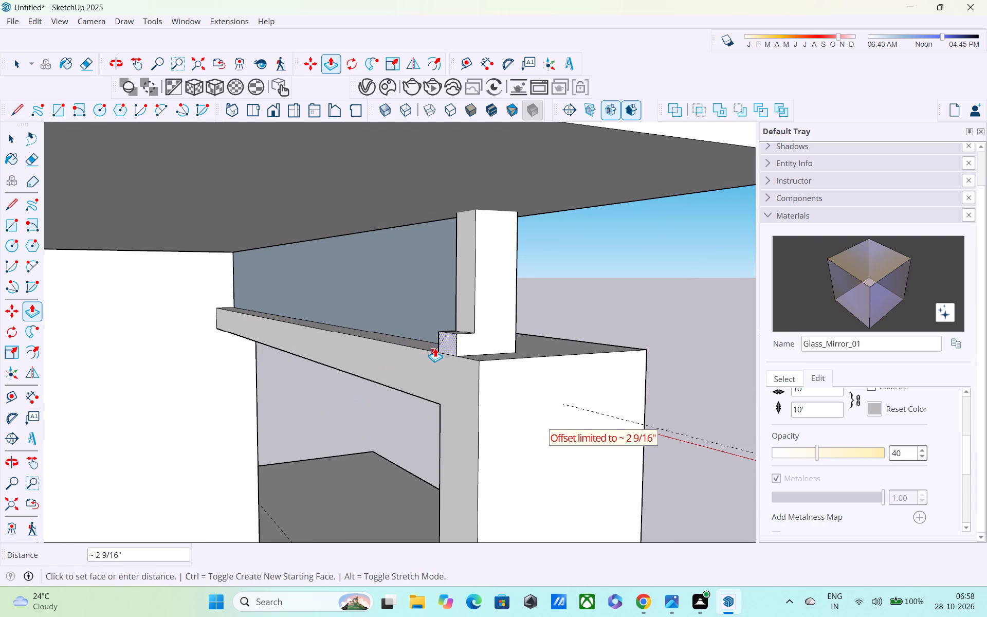
pyautogui.click(435, 348)
pyautogui.click(450, 342)
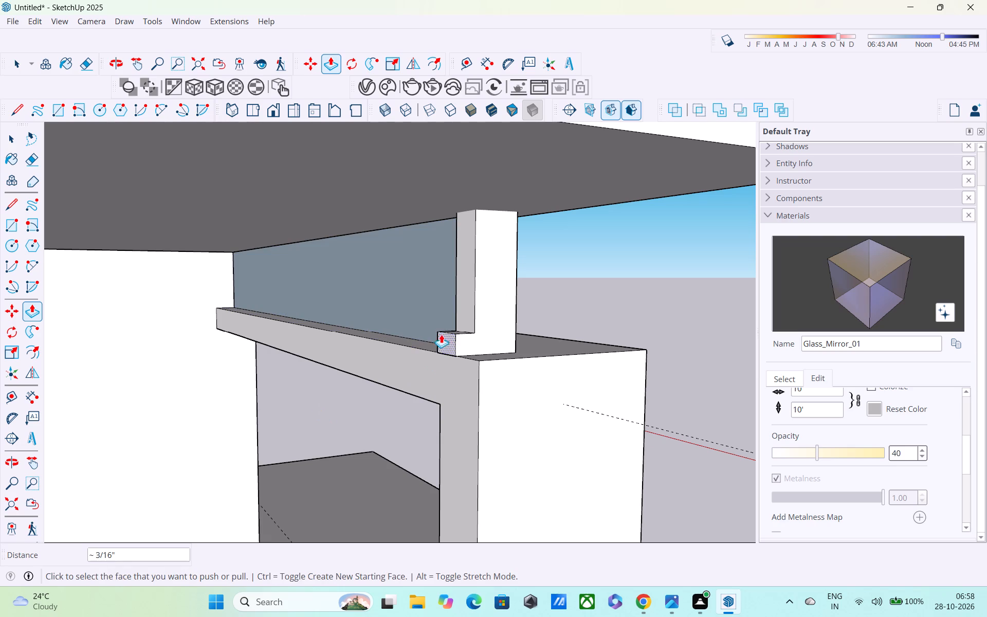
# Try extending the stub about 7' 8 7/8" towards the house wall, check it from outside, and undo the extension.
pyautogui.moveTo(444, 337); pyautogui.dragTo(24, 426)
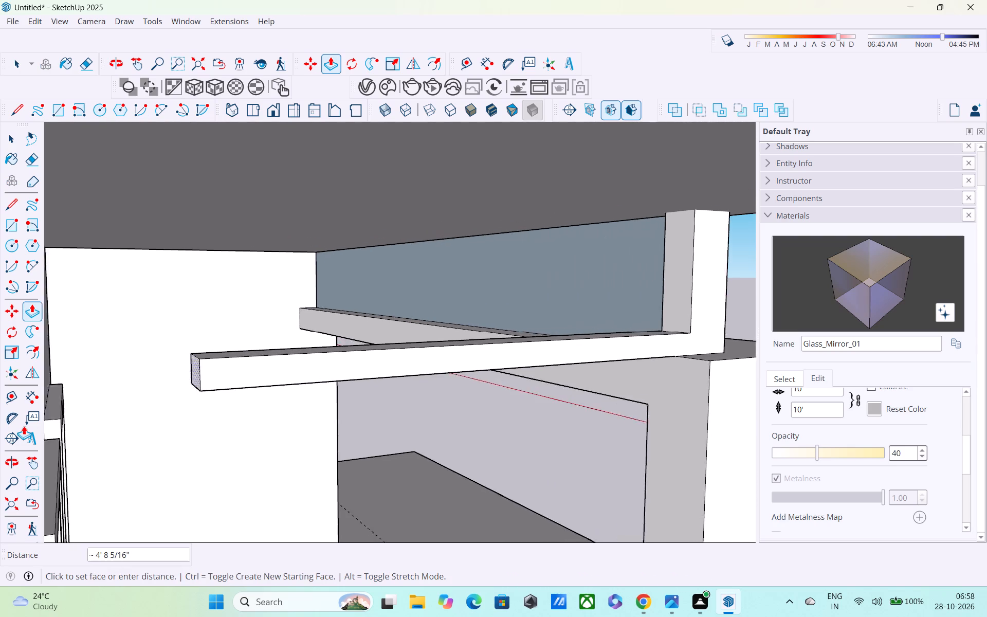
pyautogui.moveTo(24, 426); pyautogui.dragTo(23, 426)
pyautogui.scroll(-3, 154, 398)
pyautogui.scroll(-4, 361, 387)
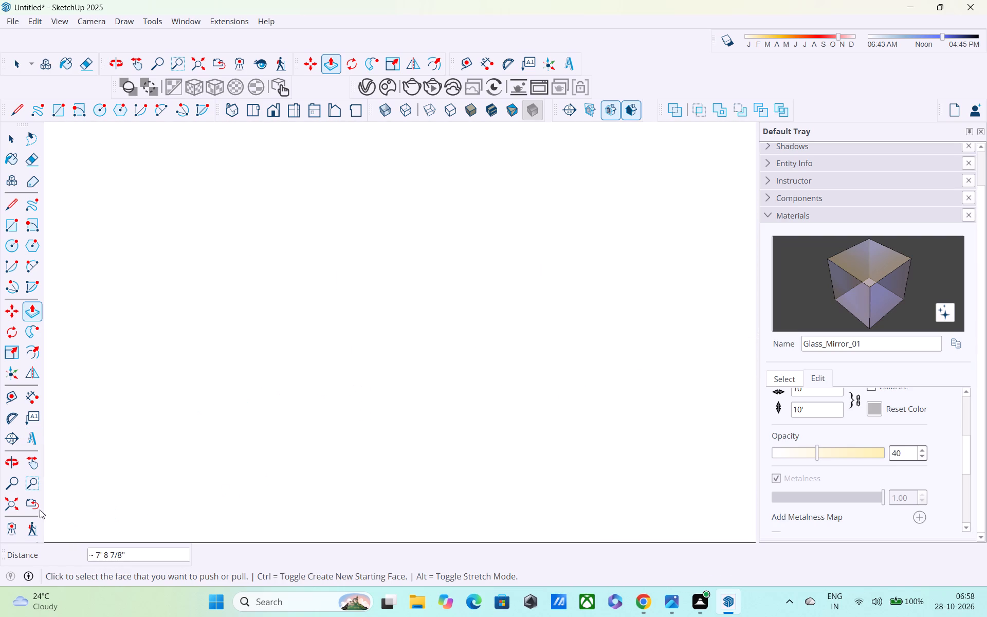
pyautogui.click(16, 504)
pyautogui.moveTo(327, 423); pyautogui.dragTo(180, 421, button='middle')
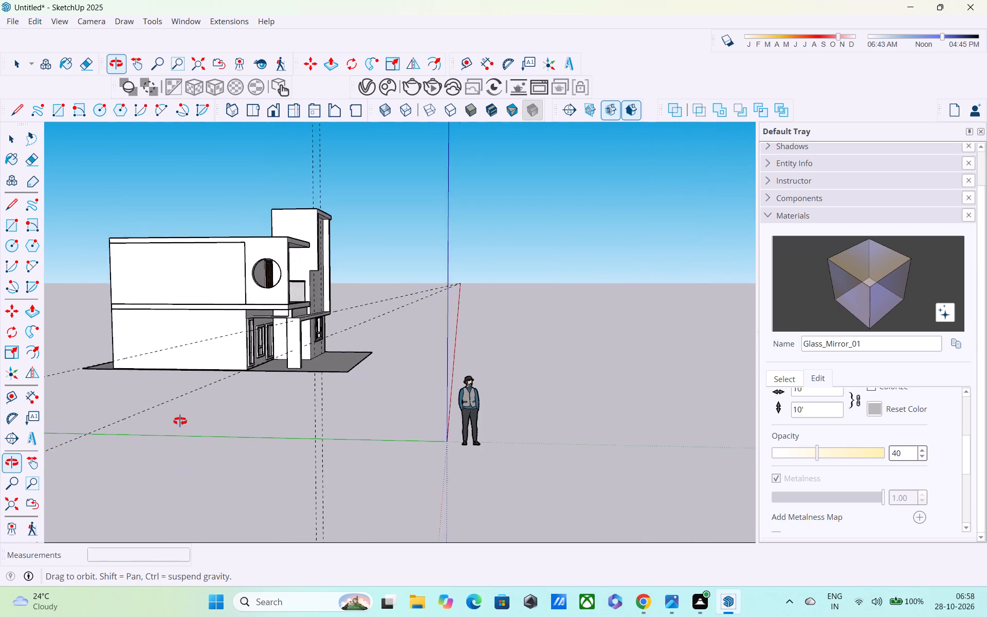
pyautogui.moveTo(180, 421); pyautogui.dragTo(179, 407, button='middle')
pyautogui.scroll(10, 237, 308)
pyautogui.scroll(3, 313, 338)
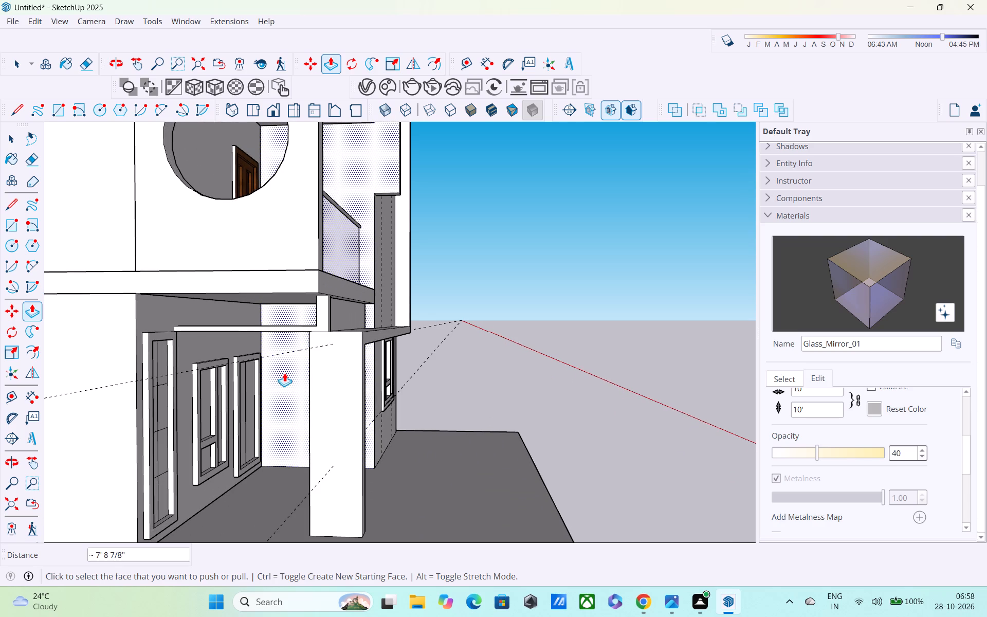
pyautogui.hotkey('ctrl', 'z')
# Push/Pull the end face of the stub about 11 3/4" towards the house wall.
pyautogui.scroll(1, 280, 347)
pyautogui.moveTo(279, 333); pyautogui.dragTo(322, 326, button='middle')
pyautogui.scroll(5, 337, 314)
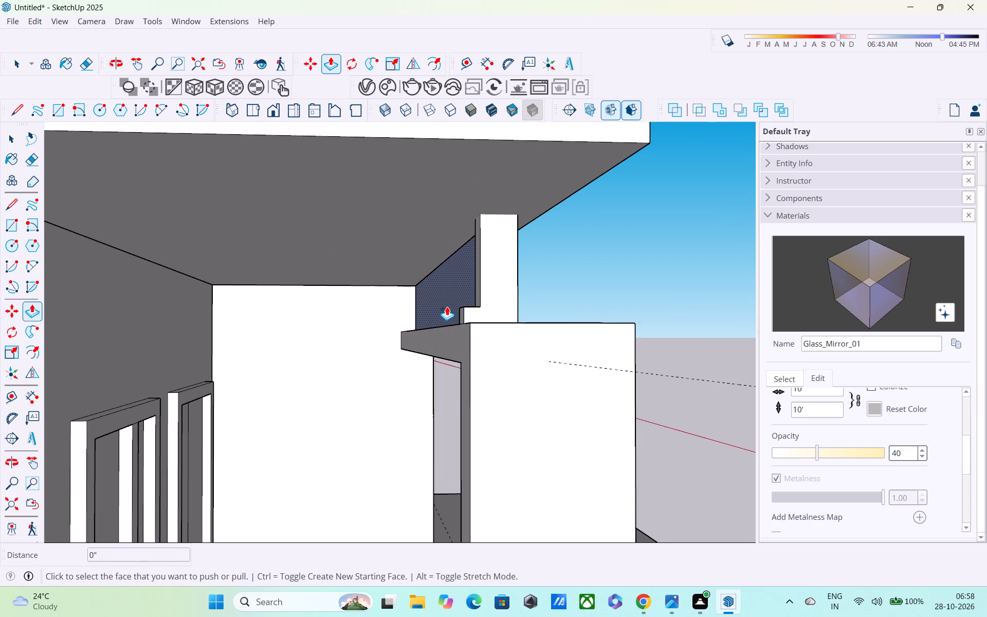
pyautogui.scroll(10, 460, 312)
pyautogui.click(461, 315)
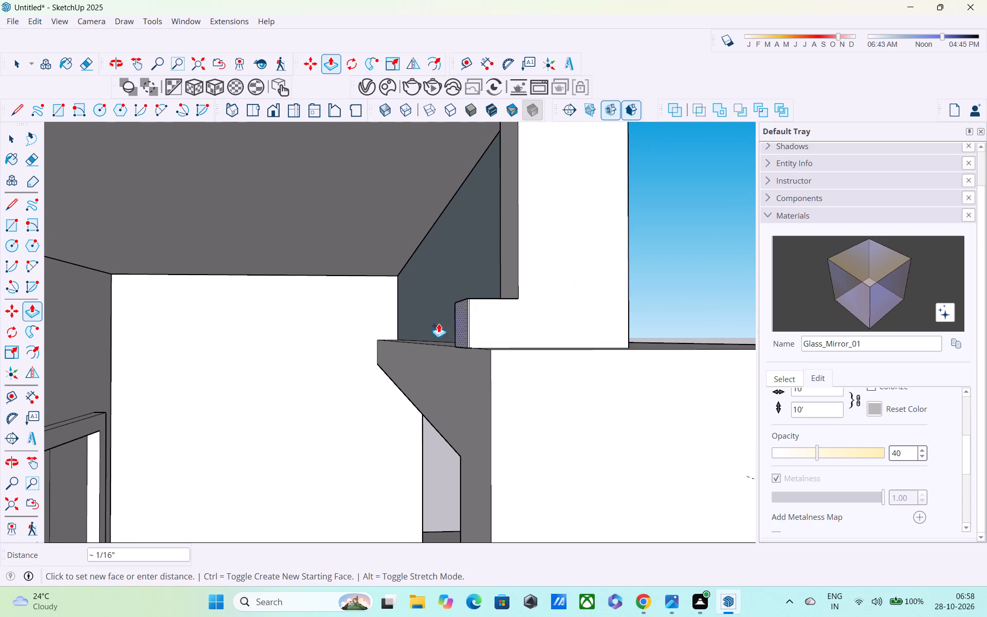
pyautogui.click(260, 381)
# Extend the end of the small horizontal beam about 4' 11 9/16" further towards the house wall.
pyautogui.scroll(-4, 259, 382)
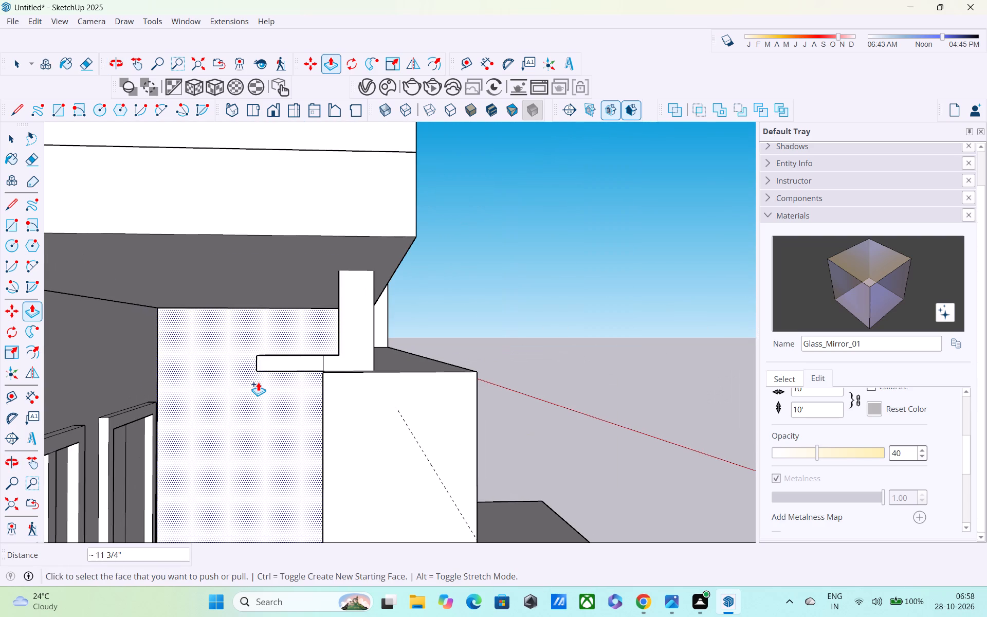
pyautogui.keyDown('shift'); pyautogui.moveTo(258, 382); pyautogui.dragTo(460, 375, button='middle'); pyautogui.keyUp('shift')
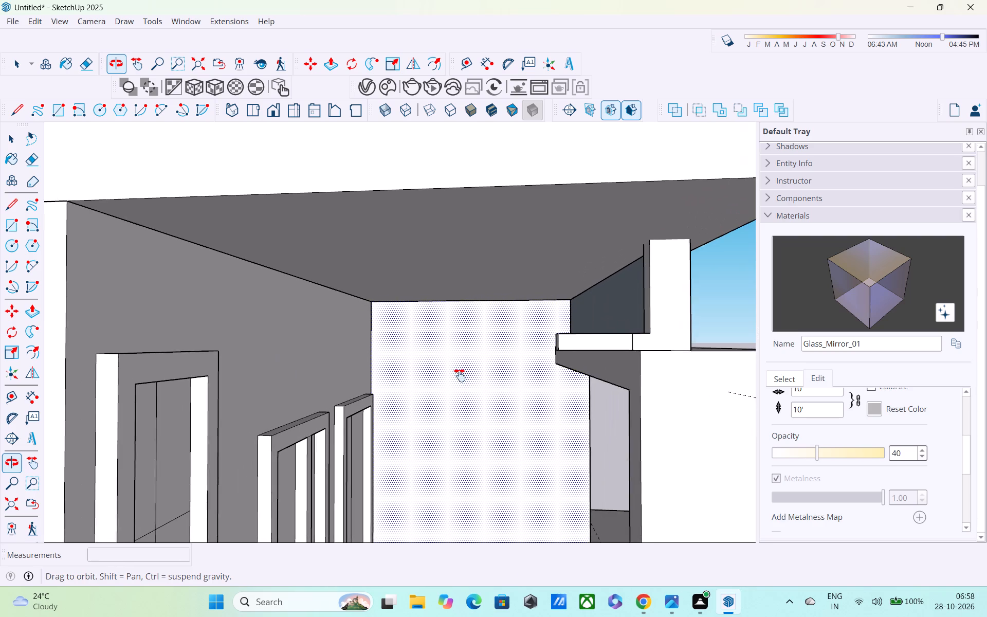
pyautogui.keyDown('shift'); pyautogui.moveTo(460, 375); pyautogui.dragTo(461, 375, button='middle'); pyautogui.keyUp('shift')
pyautogui.scroll(4, 518, 366)
pyautogui.click(660, 320)
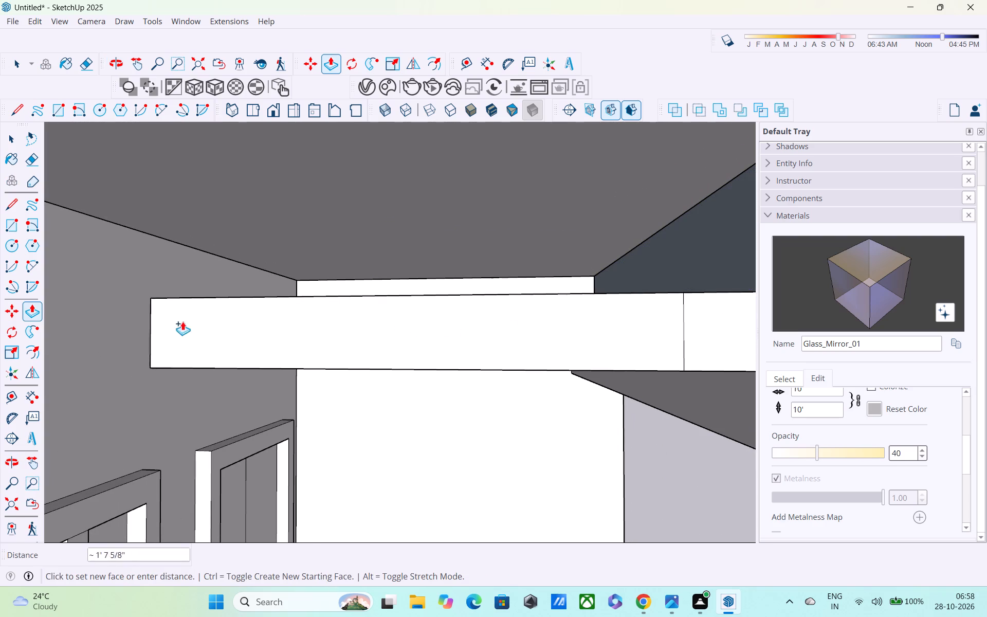
pyautogui.click(59, 420)
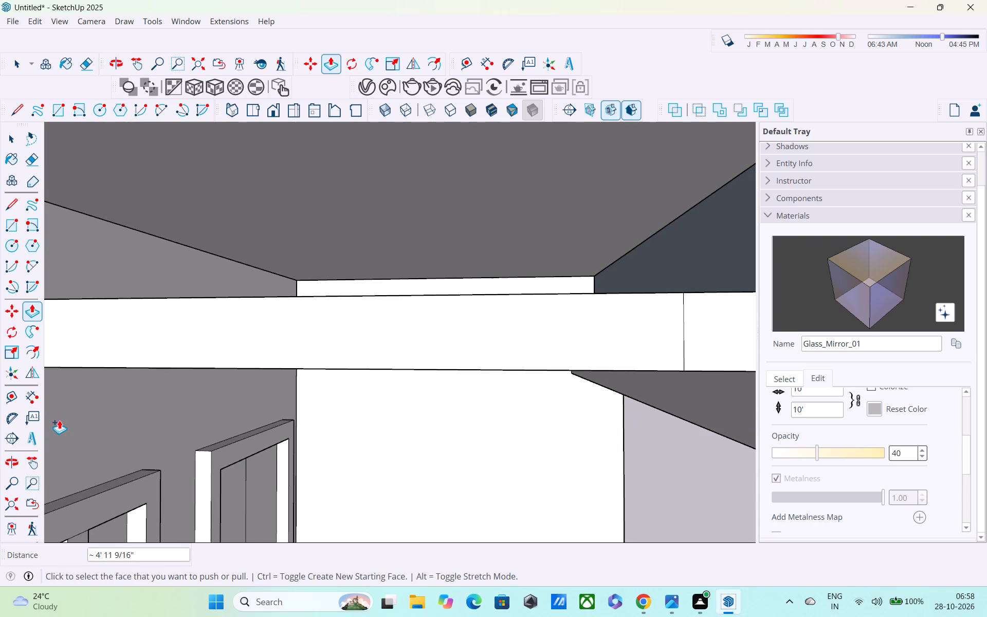
# Examine the horizontal beam from the front, from above and from underneath the balcony slab.
pyautogui.scroll(-5, 59, 420)
pyautogui.scroll(-4, 333, 381)
pyautogui.keyDown('shift'); pyautogui.moveTo(389, 381); pyautogui.dragTo(540, 361, button='middle'); pyautogui.keyUp('shift')
pyautogui.keyDown('shift'); pyautogui.scroll(1, 542, 361); pyautogui.keyUp('shift')
pyautogui.scroll(-4, 543, 361)
pyautogui.moveTo(545, 370); pyautogui.dragTo(277, 414, button='middle')
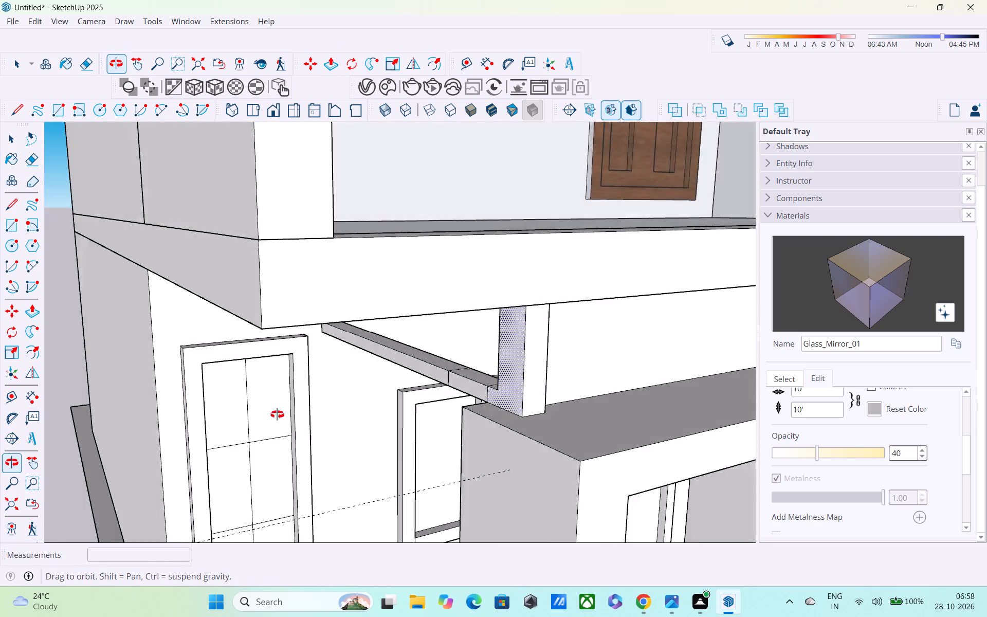
pyautogui.moveTo(277, 414); pyautogui.dragTo(92, 299, button='middle')
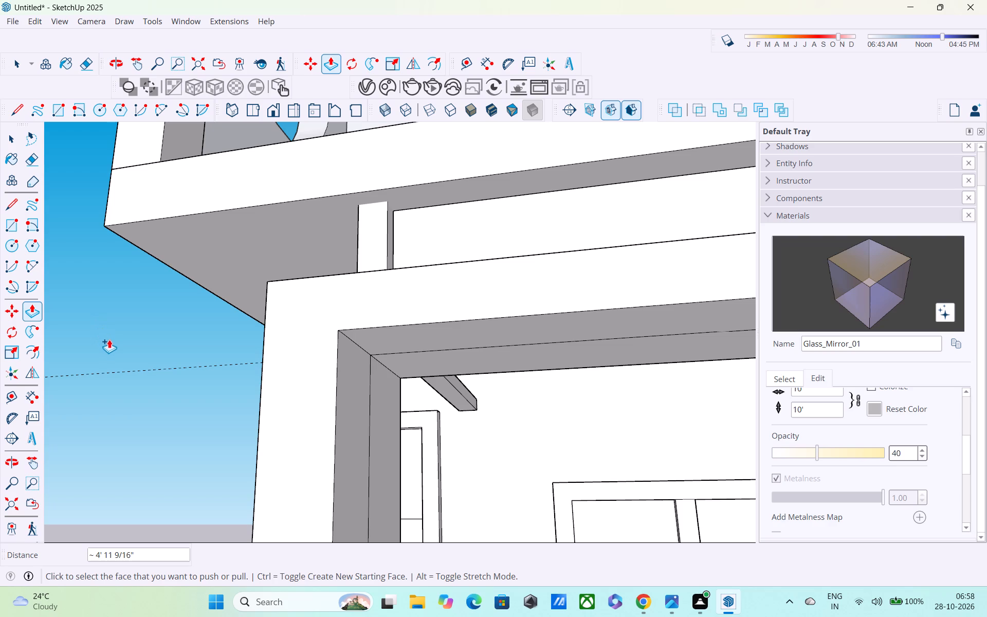
pyautogui.scroll(-2, 114, 351)
pyautogui.moveTo(154, 361); pyautogui.dragTo(60, 451, button='middle')
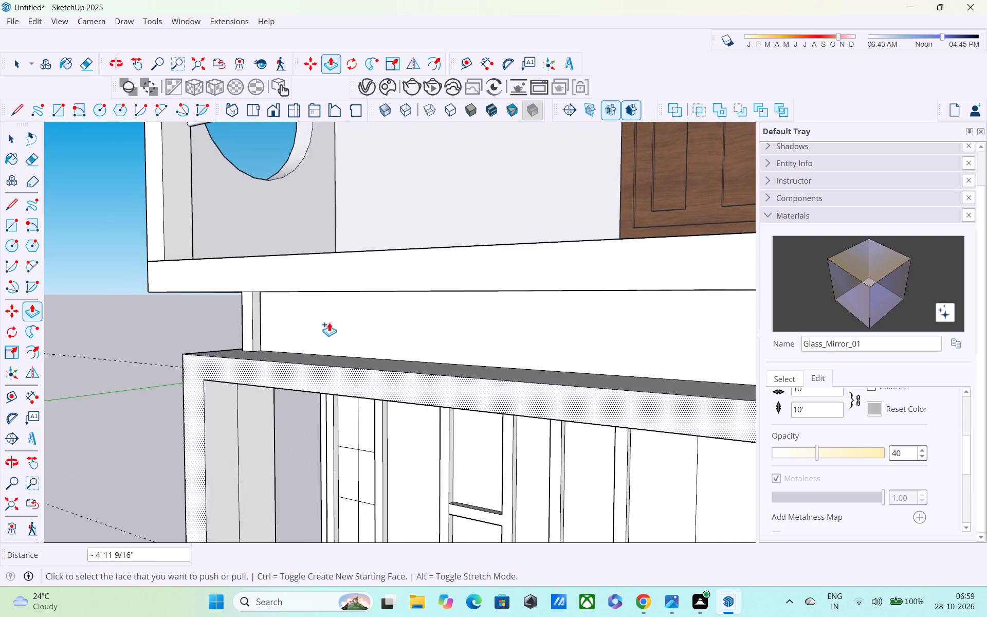
pyautogui.scroll(2, 330, 322)
pyautogui.moveTo(330, 349); pyautogui.dragTo(299, 242, button='middle')
pyautogui.scroll(1, 369, 330)
pyautogui.moveTo(369, 330); pyautogui.dragTo(249, 313, button='middle')
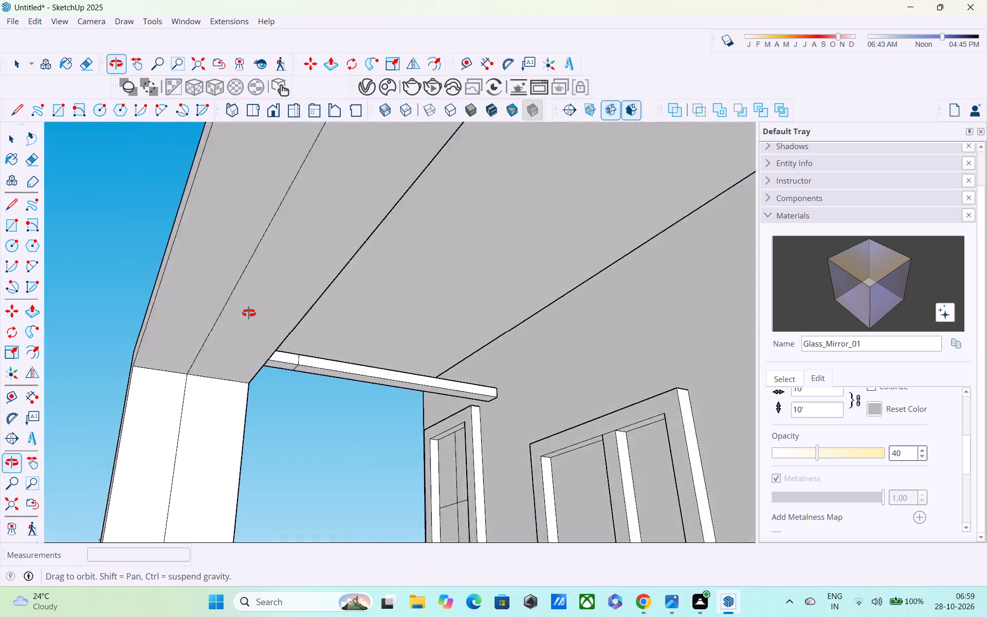
pyautogui.moveTo(249, 313); pyautogui.dragTo(244, 304, button='middle')
pyautogui.scroll(3, 244, 304)
pyautogui.scroll(4, 289, 330)
pyautogui.moveTo(297, 329); pyautogui.dragTo(291, 331, button='middle')
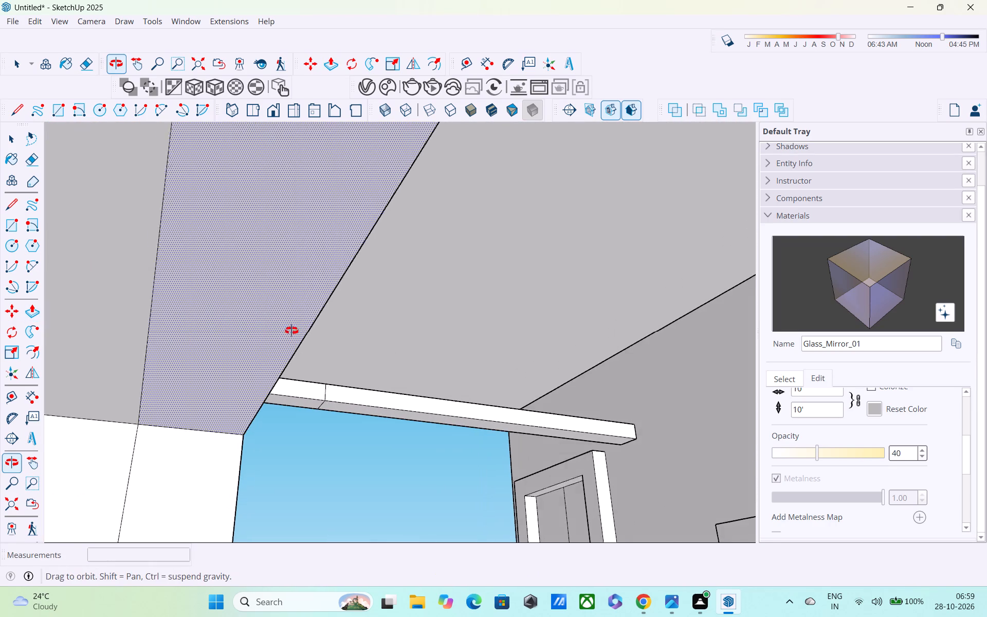
pyautogui.moveTo(291, 331); pyautogui.dragTo(206, 440, button='middle')
# Draw a vertical rectangle about 1' 3 1/8" by 6' 2" from the short post's foot on the beam to the slab's corner at the house wall.
pyautogui.press('r')
pyautogui.scroll(4, 269, 328)
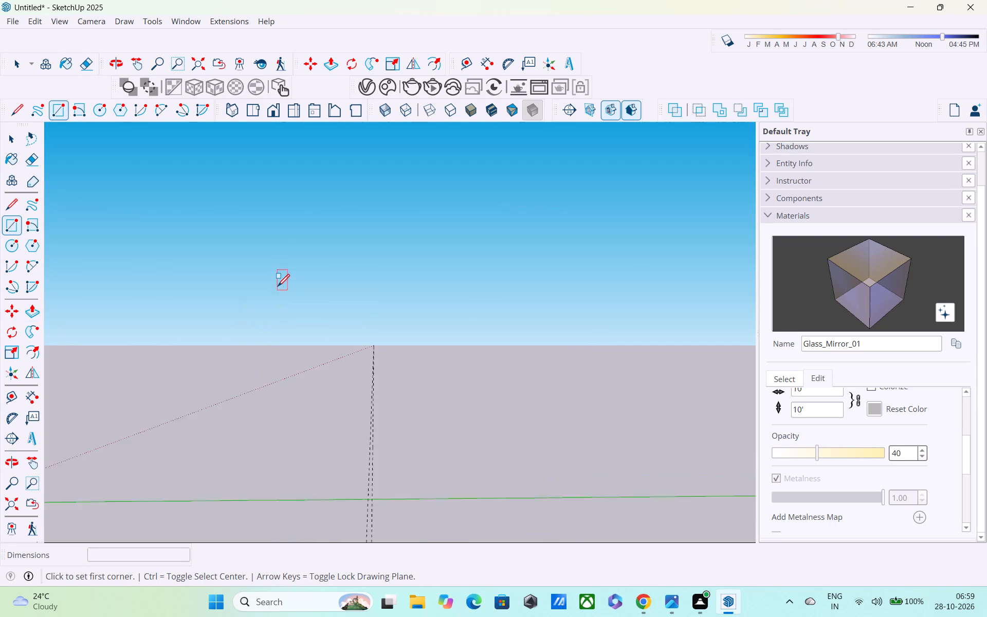
pyautogui.scroll(-5, 277, 291)
pyautogui.scroll(1, 264, 300)
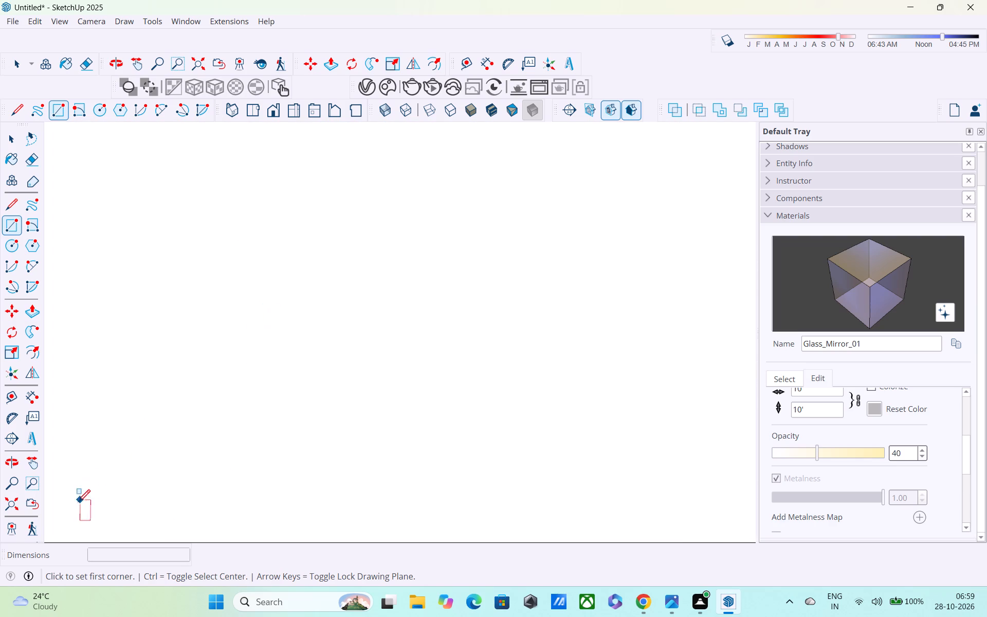
pyautogui.click(14, 507)
pyautogui.moveTo(204, 417); pyautogui.dragTo(363, 377, button='middle')
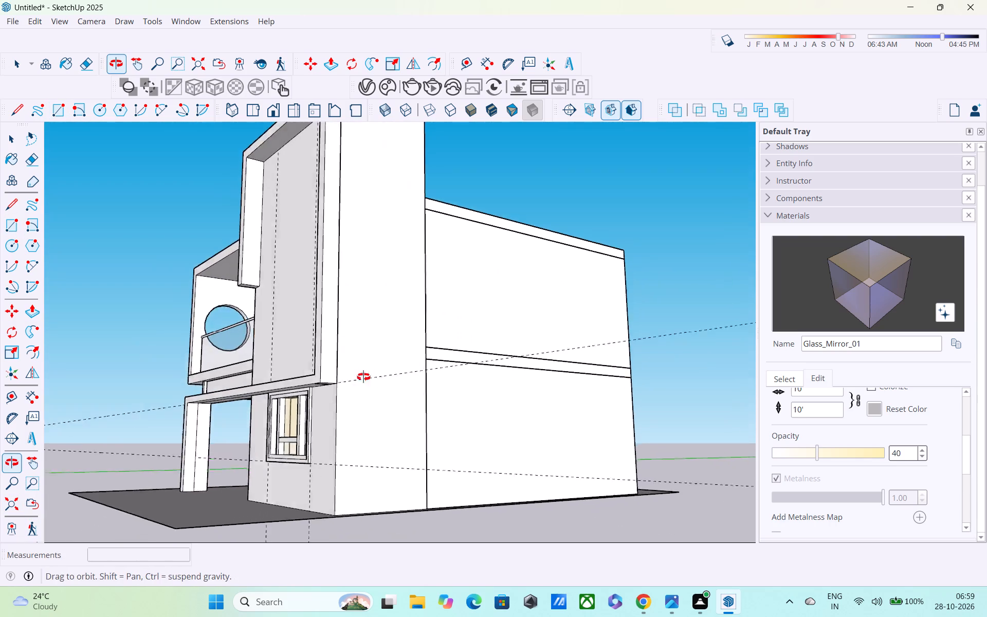
pyautogui.moveTo(363, 377); pyautogui.dragTo(421, 369, button='middle')
pyautogui.scroll(15, 262, 430)
pyautogui.scroll(5, 205, 405)
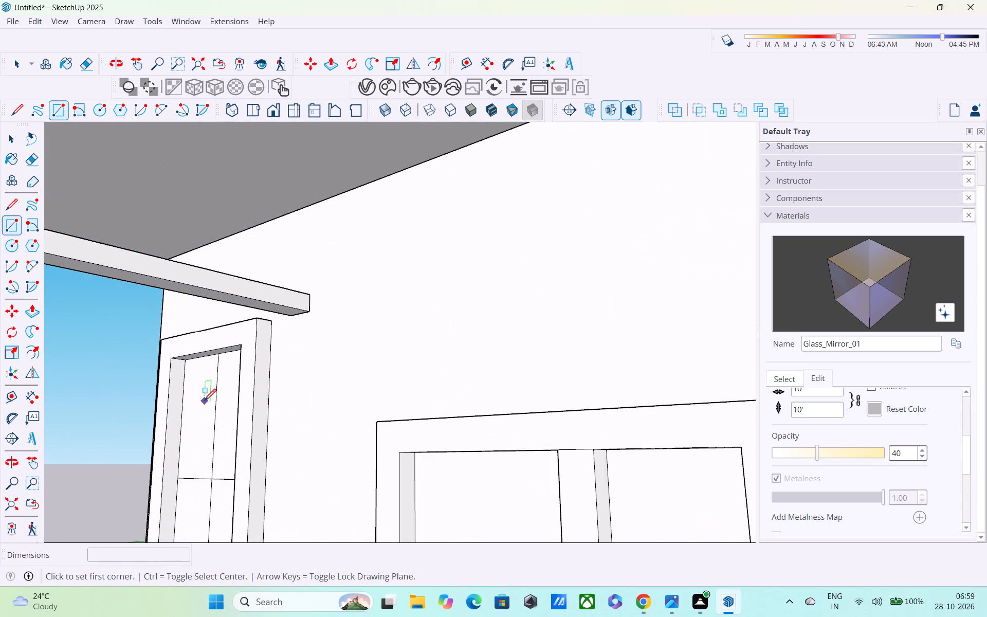
pyautogui.moveTo(204, 402); pyautogui.dragTo(363, 452, button='middle')
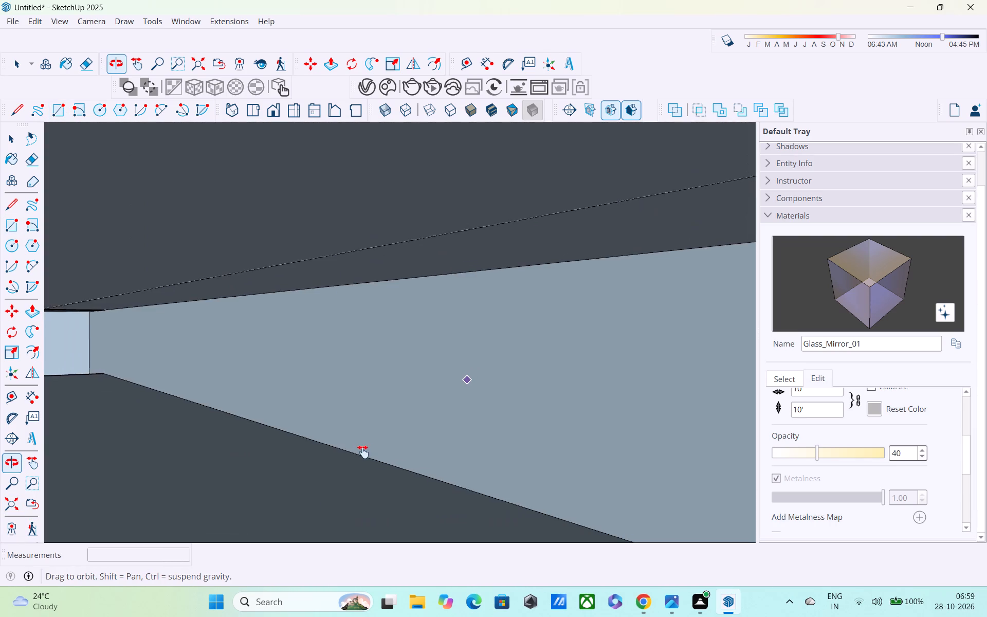
pyautogui.moveTo(363, 452); pyautogui.dragTo(327, 397, button='middle')
pyautogui.moveTo(335, 394); pyautogui.dragTo(324, 446, button='middle')
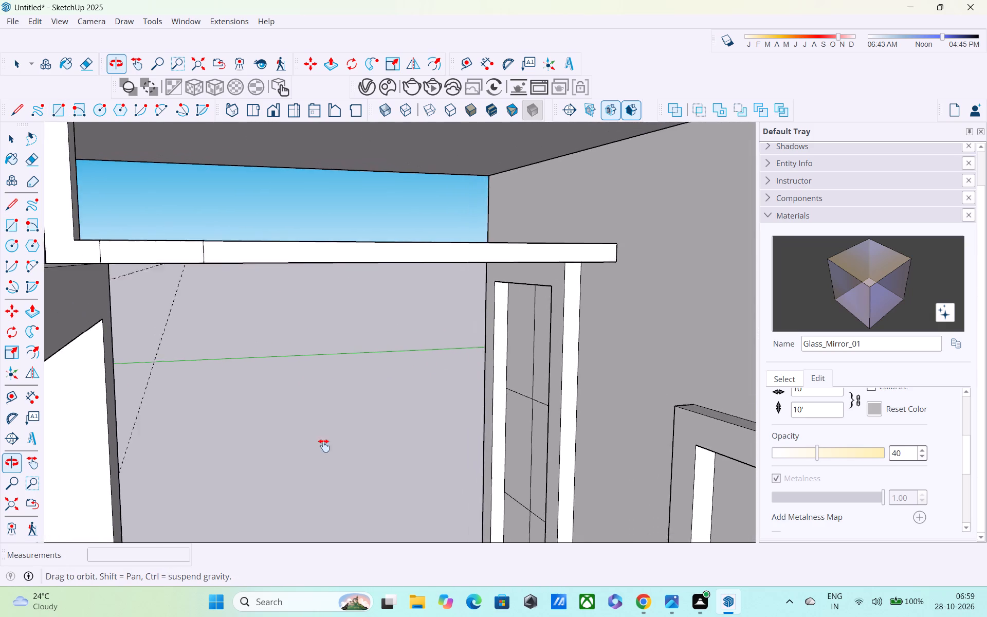
pyautogui.moveTo(324, 446); pyautogui.dragTo(375, 532, button='middle')
pyautogui.scroll(3, 170, 254)
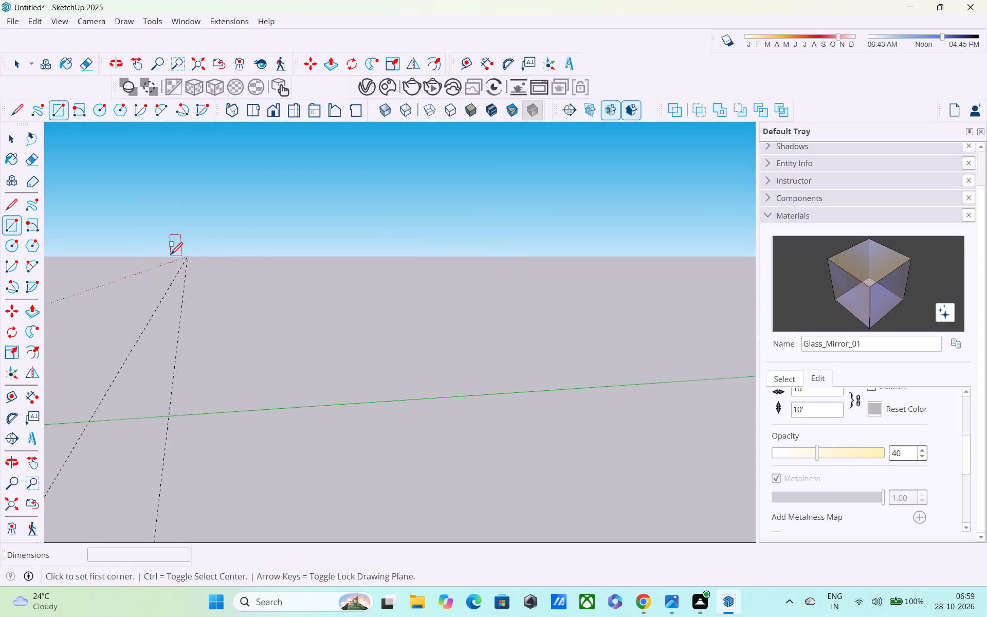
pyautogui.scroll(-7, 171, 256)
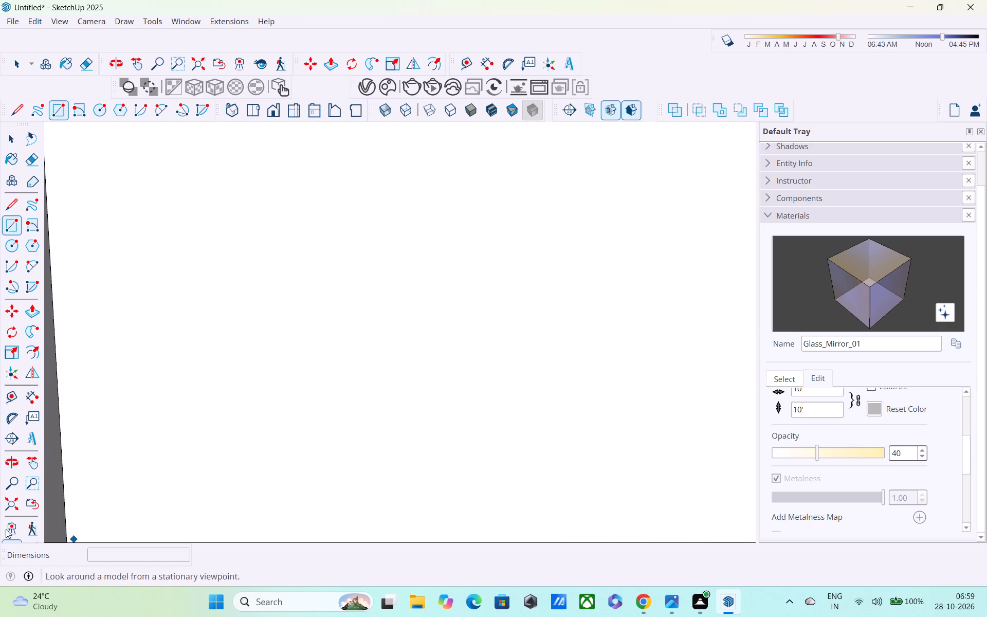
pyautogui.click(2, 505)
pyautogui.scroll(4, 264, 405)
pyautogui.moveTo(271, 374); pyautogui.dragTo(275, 358, button='middle')
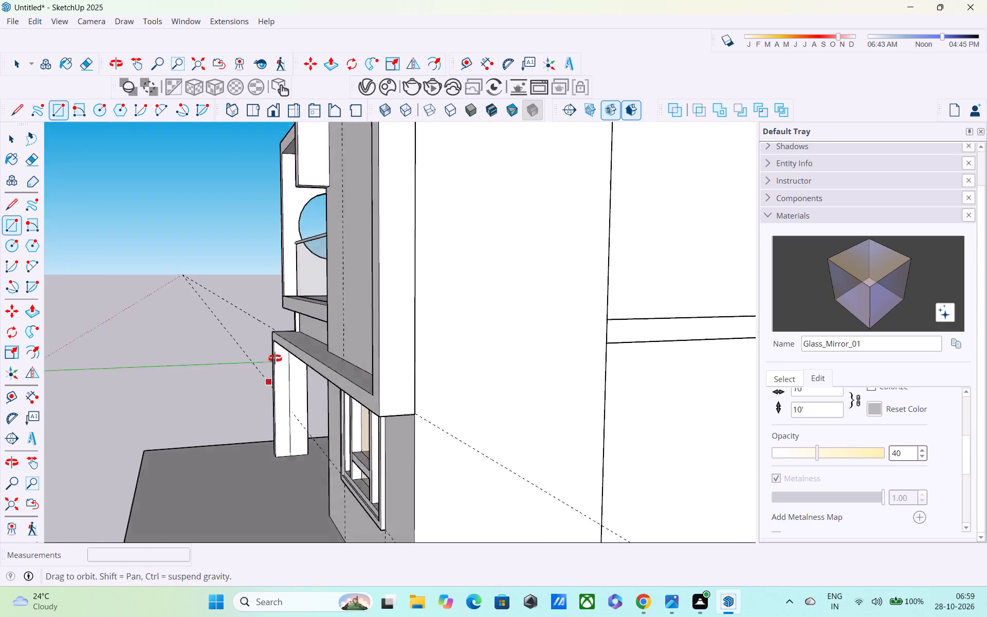
pyautogui.moveTo(275, 358); pyautogui.dragTo(294, 245, button='middle')
pyautogui.scroll(14, 266, 547)
pyautogui.scroll(-2, 313, 399)
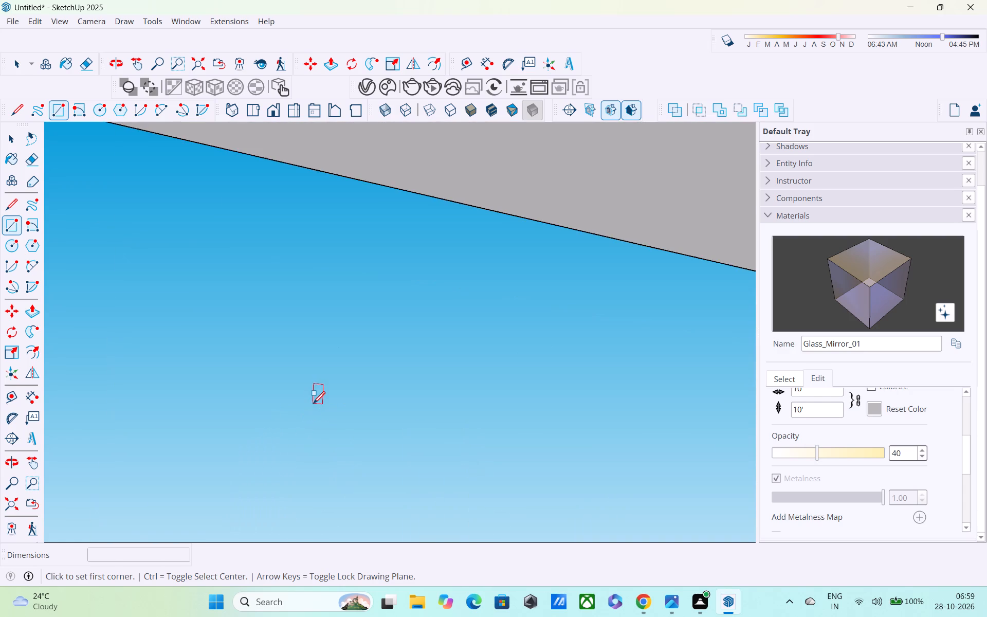
pyautogui.scroll(-4, 313, 405)
pyautogui.moveTo(311, 400); pyautogui.dragTo(294, 406, button='middle')
pyautogui.scroll(5, 311, 400)
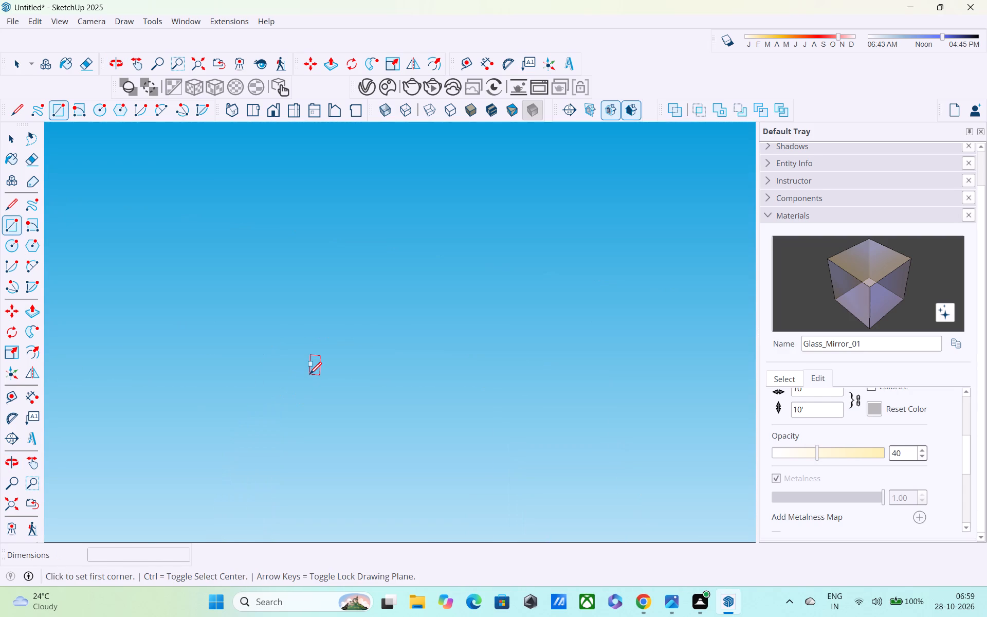
pyautogui.scroll(1, 309, 375)
pyautogui.scroll(-7, 309, 375)
pyautogui.moveTo(312, 380); pyautogui.dragTo(522, 519, button='middle')
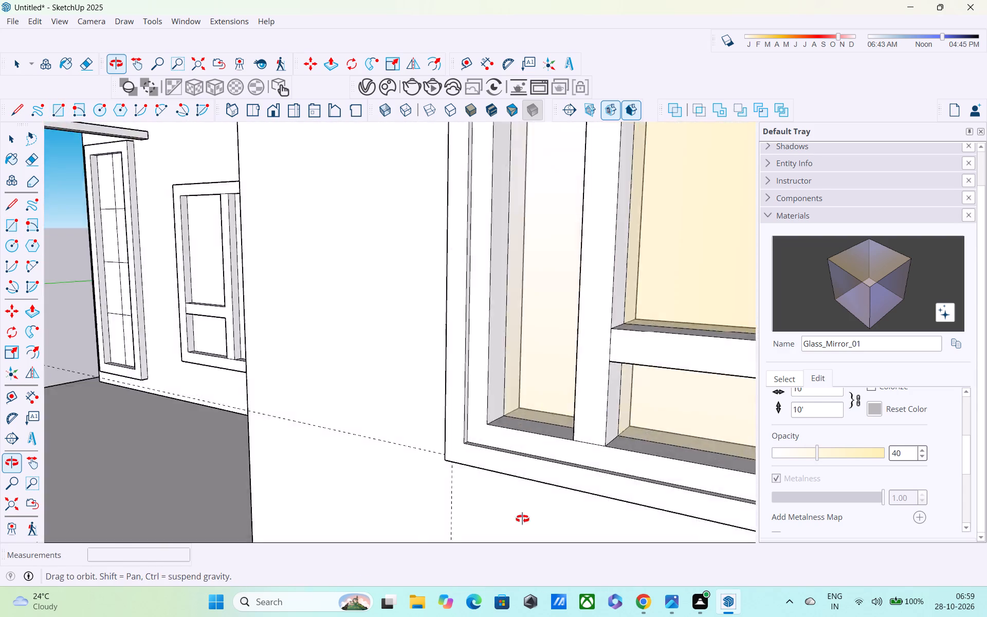
pyautogui.moveTo(522, 519); pyautogui.dragTo(818, 499, button='middle')
pyautogui.scroll(-4, 450, 489)
pyautogui.scroll(1, 364, 484)
pyautogui.scroll(-1, 289, 482)
pyautogui.moveTo(332, 473); pyautogui.dragTo(547, 466, button='middle')
pyautogui.scroll(-5, 541, 457)
pyautogui.scroll(-5, 441, 465)
pyautogui.scroll(-13, 379, 465)
pyautogui.moveTo(357, 460); pyautogui.dragTo(616, 616, button='middle')
pyautogui.moveTo(583, 455); pyautogui.dragTo(612, 504, button='middle')
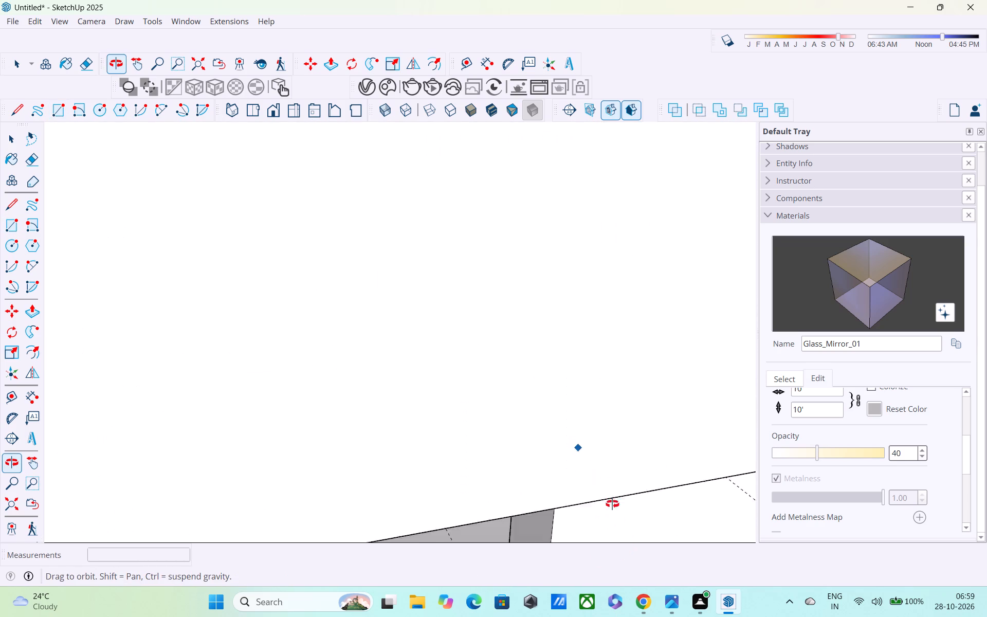
pyautogui.moveTo(612, 504); pyautogui.dragTo(589, 441, button='middle')
pyautogui.scroll(4, 584, 316)
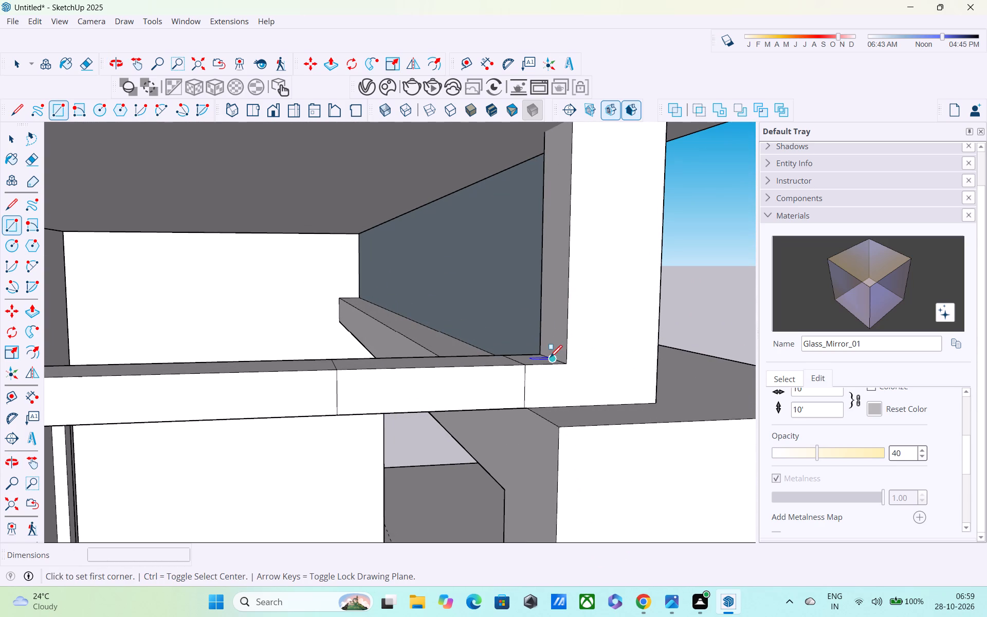
pyautogui.click(550, 358)
pyautogui.scroll(-1, 378, 365)
pyautogui.moveTo(378, 365); pyautogui.dragTo(701, 374, button='middle')
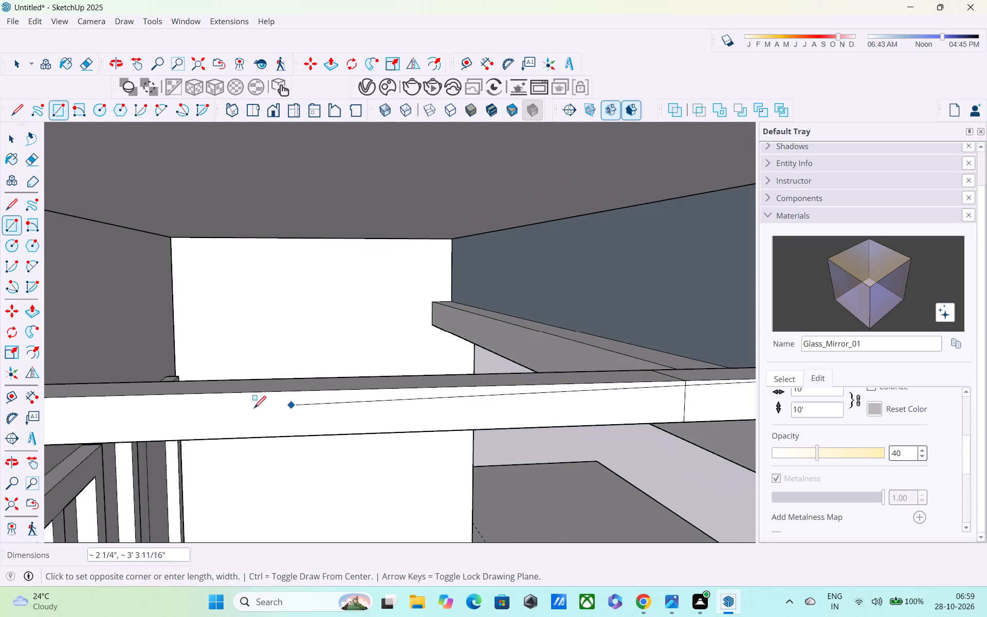
pyautogui.keyDown('shift'); pyautogui.moveTo(184, 410); pyautogui.dragTo(563, 458, button='middle'); pyautogui.keyUp('shift')
pyautogui.scroll(-3, 311, 398)
pyautogui.keyDown('shift'); pyautogui.moveTo(309, 398); pyautogui.dragTo(384, 395, button='middle'); pyautogui.keyUp('shift')
pyautogui.moveTo(499, 373); pyautogui.dragTo(607, 348, button='middle')
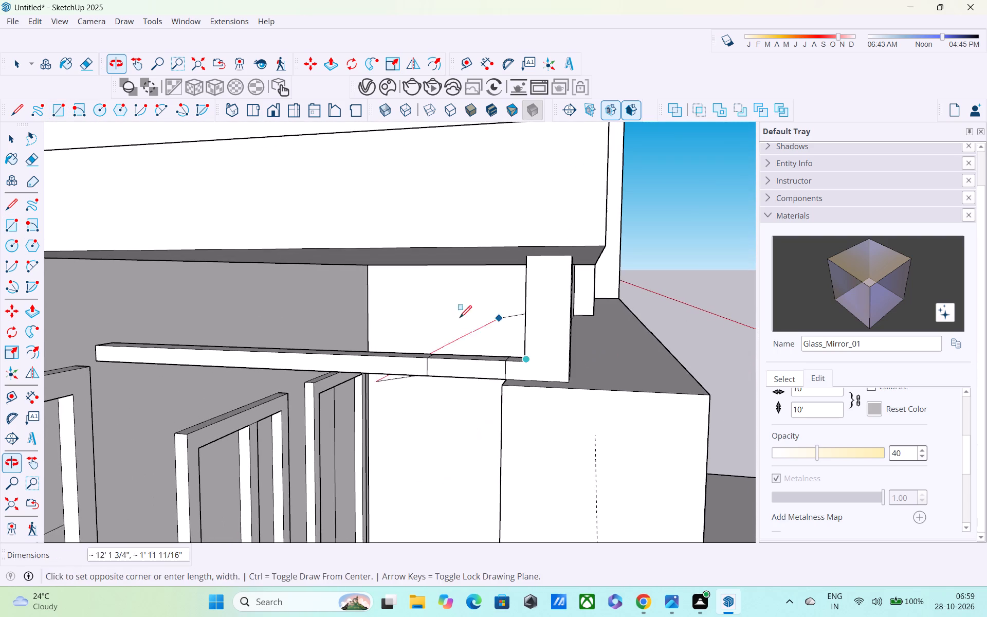
pyautogui.keyDown('shift'); pyautogui.moveTo(220, 325); pyautogui.dragTo(376, 366, button='middle'); pyautogui.keyUp('shift')
pyautogui.scroll(1, 326, 344)
pyautogui.moveTo(318, 318); pyautogui.dragTo(318, 232, button='middle')
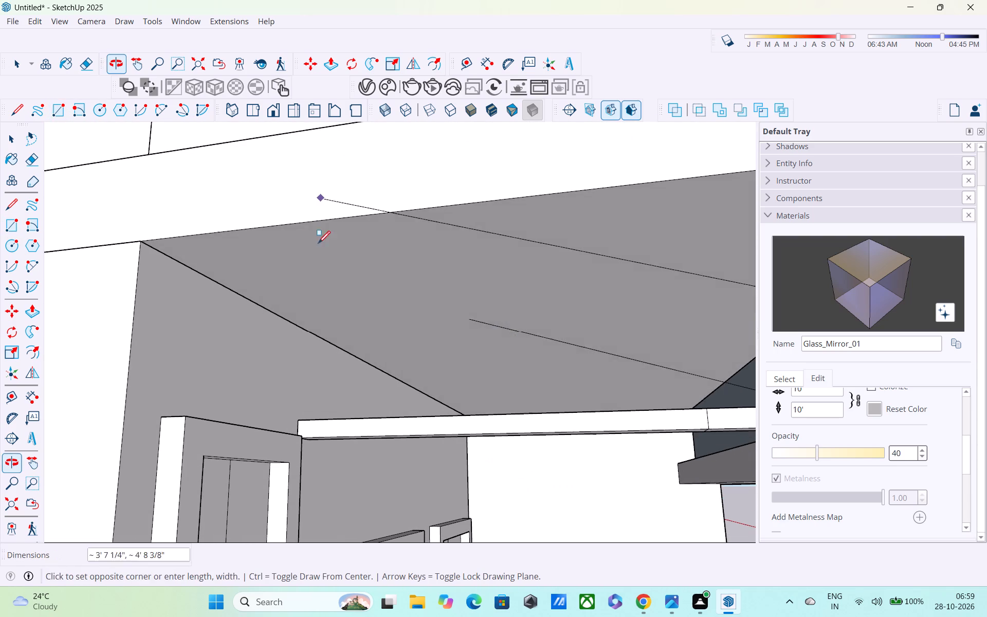
pyautogui.click(304, 328)
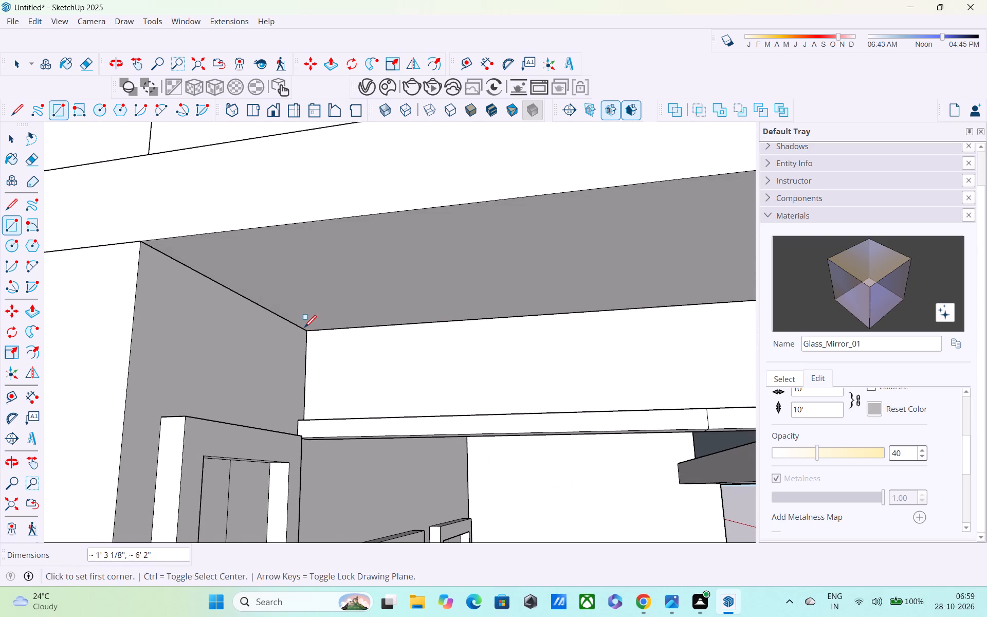
# Examine the panel between the beam and the balcony slab from the side, from below and from the front of the house.
pyautogui.scroll(-1, 398, 374)
pyautogui.moveTo(403, 390); pyautogui.dragTo(177, 417, button='middle')
pyautogui.scroll(-6, 176, 415)
pyautogui.moveTo(478, 385); pyautogui.dragTo(372, 367, button='middle')
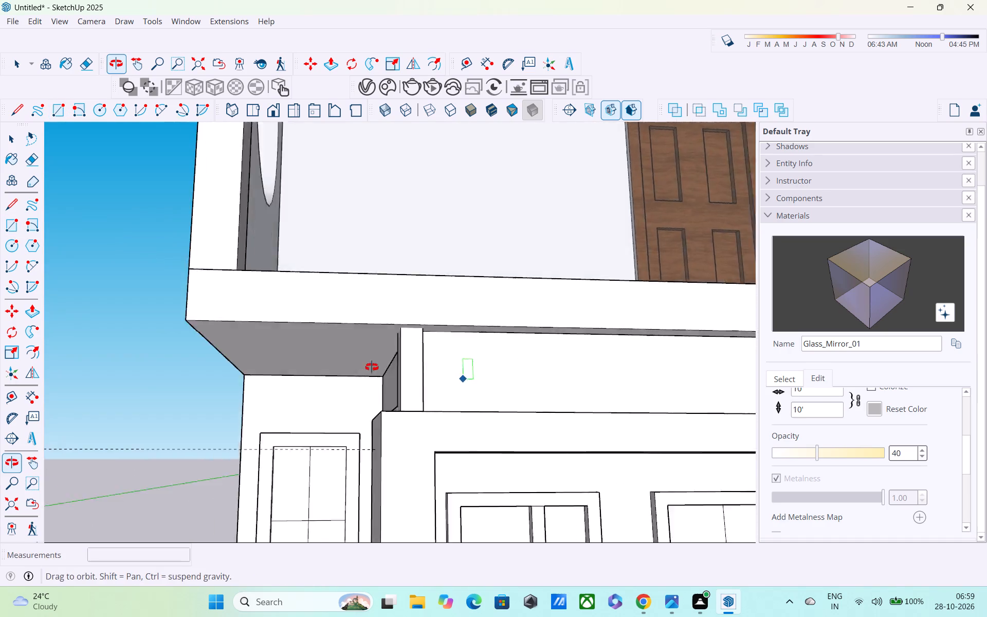
pyautogui.moveTo(372, 367); pyautogui.dragTo(310, 367, button='middle')
pyautogui.scroll(1, 310, 367)
pyautogui.scroll(-5, 310, 367)
pyautogui.scroll(-4, 361, 421)
pyautogui.moveTo(362, 424); pyautogui.dragTo(334, 366, button='middle')
pyautogui.scroll(1, 334, 366)
pyautogui.scroll(-4, 334, 366)
pyautogui.moveTo(335, 367); pyautogui.dragTo(355, 332, button='middle')
pyautogui.scroll(-3, 355, 332)
pyautogui.moveTo(361, 359); pyautogui.dragTo(379, 410, button='middle')
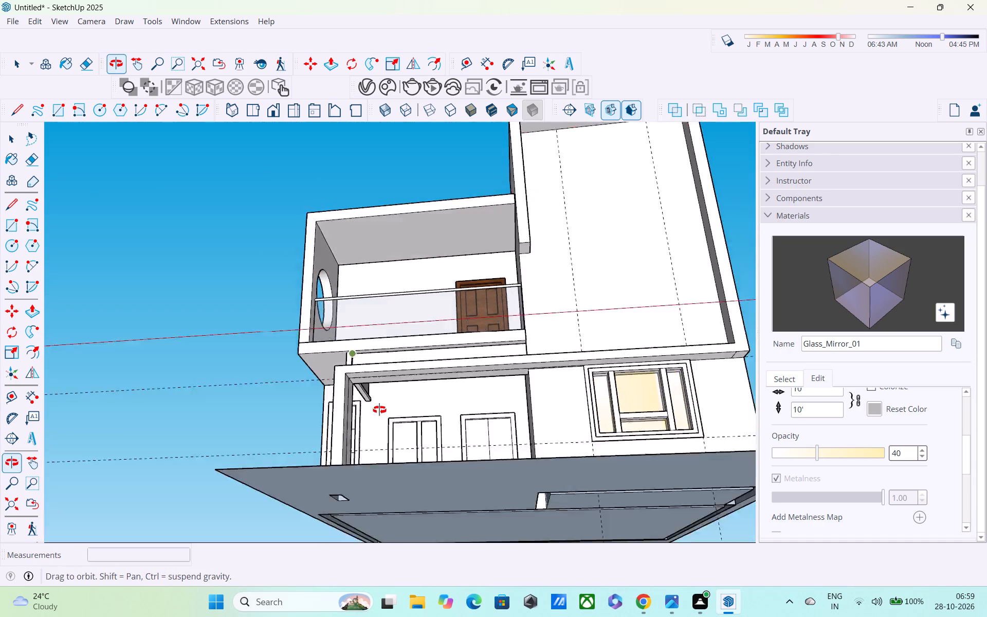
pyautogui.moveTo(379, 410); pyautogui.dragTo(423, 497, button='middle')
pyautogui.moveTo(383, 458); pyautogui.dragTo(381, 431, button='middle')
# Delete the two horizontal guide lines running across the house front at ground-floor level.
pyautogui.press('space')
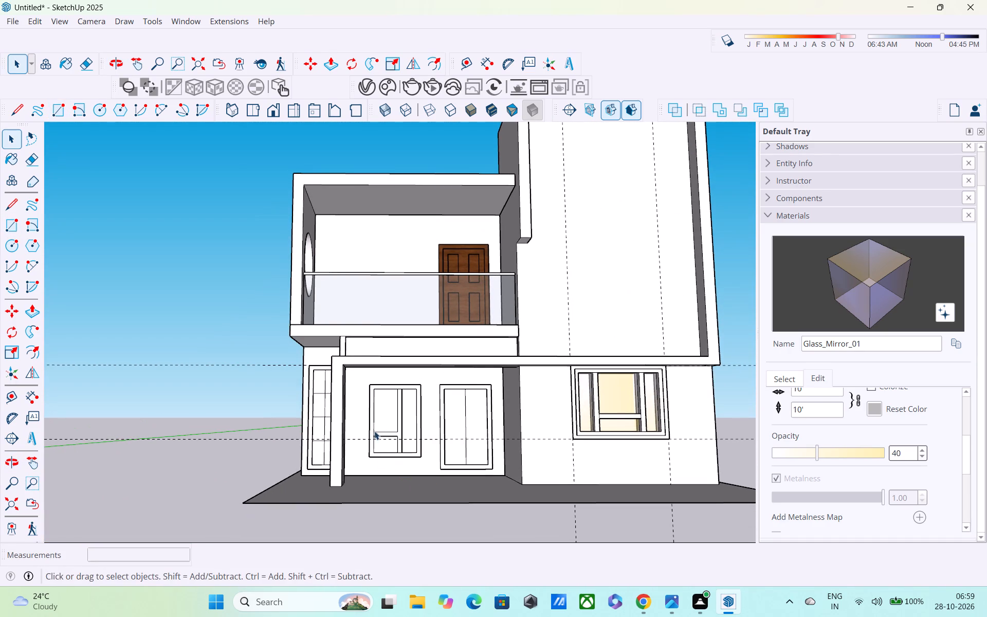
pyautogui.click(182, 382)
pyautogui.moveTo(600, 378); pyautogui.dragTo(483, 438, button='middle')
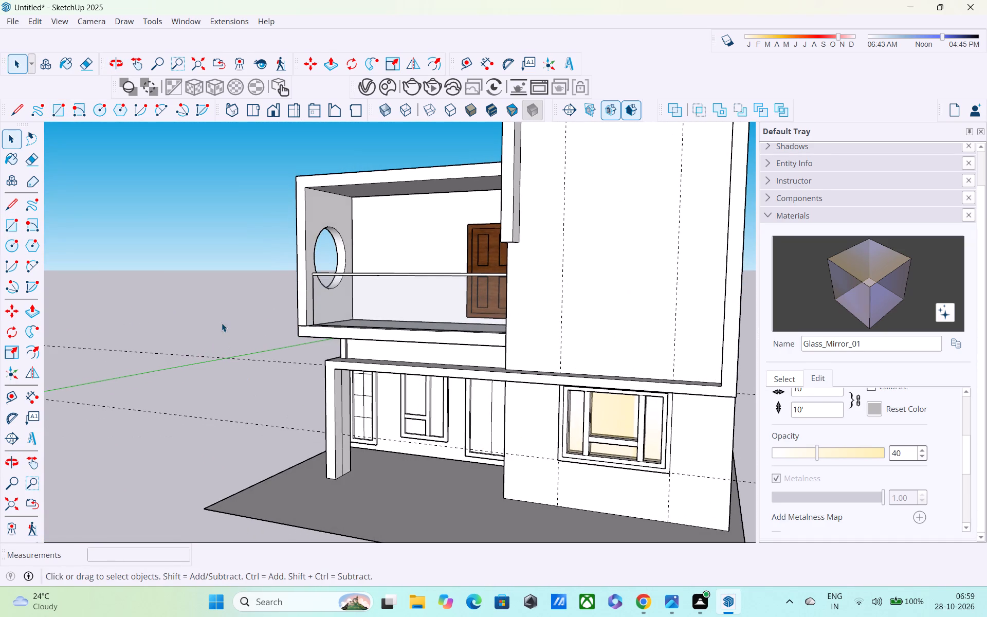
pyautogui.click(216, 306)
pyautogui.moveTo(250, 338); pyautogui.dragTo(225, 451)
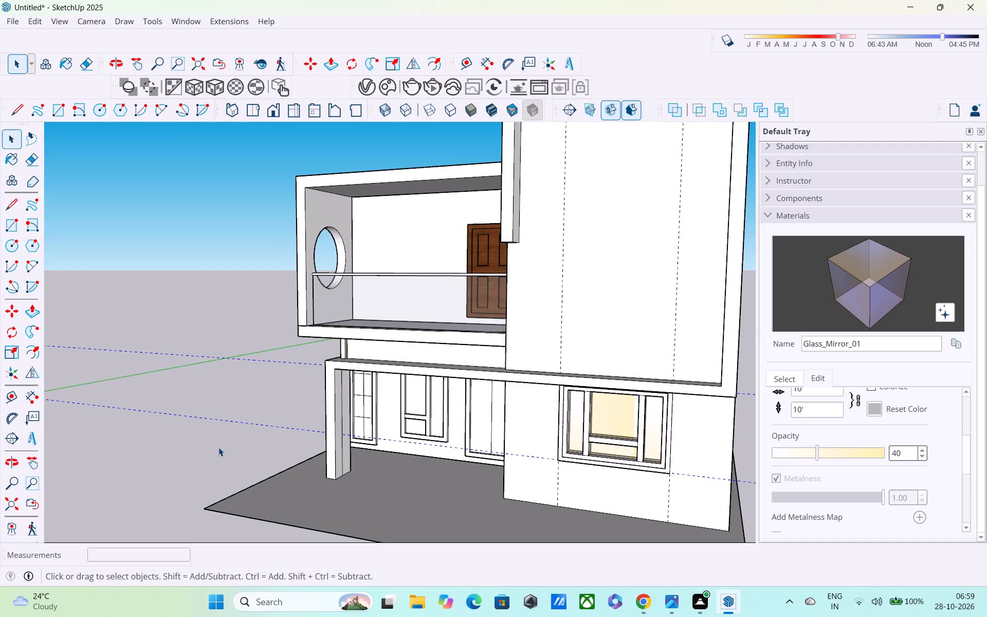
pyautogui.press('Delete')
# Examine the whole front facade of the house from a distance.
pyautogui.scroll(-4, 228, 457)
pyautogui.moveTo(510, 439); pyautogui.dragTo(583, 392, button='middle')
pyautogui.scroll(1, 586, 390)
pyautogui.scroll(-4, 587, 386)
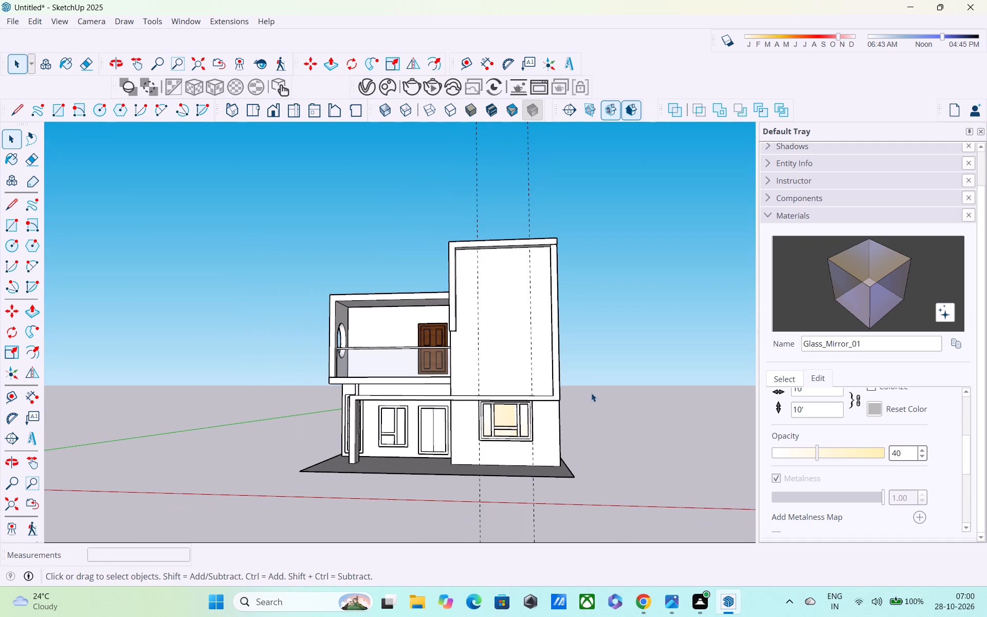
pyautogui.scroll(-4, 594, 405)
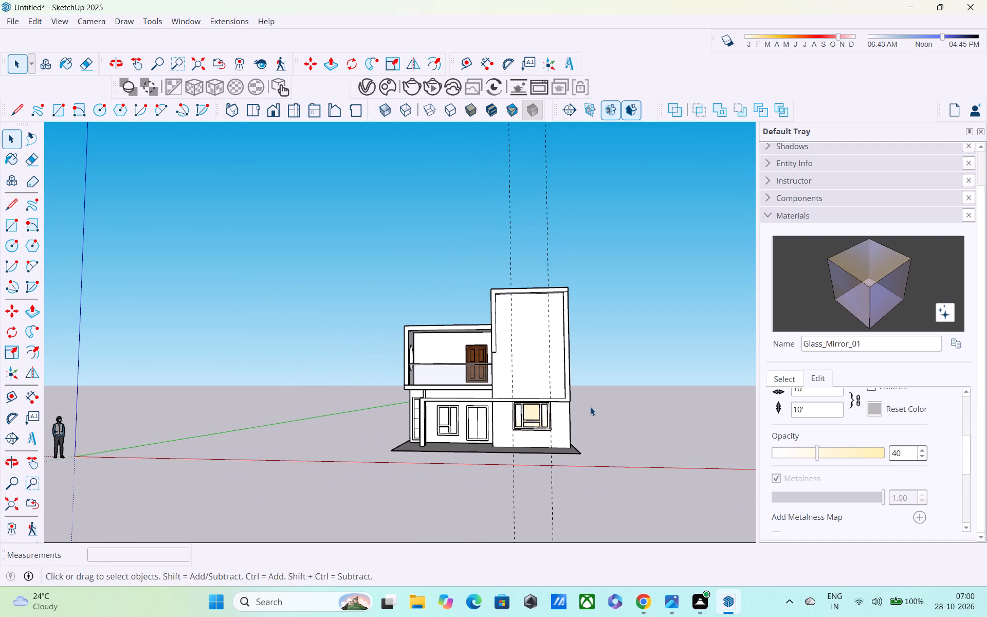
pyautogui.keyDown('shift'); pyautogui.moveTo(590, 407); pyautogui.dragTo(628, 518, button='middle'); pyautogui.keyUp('shift')
pyautogui.scroll(3, 517, 463)
pyautogui.keyDown('shift'); pyautogui.moveTo(503, 461); pyautogui.dragTo(504, 369, button='middle'); pyautogui.keyUp('shift')
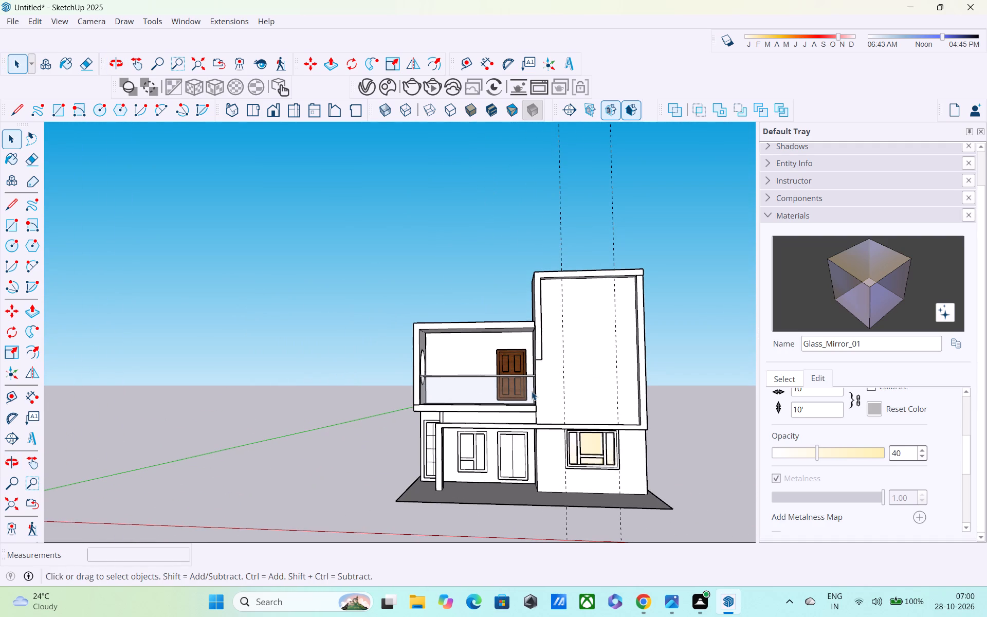
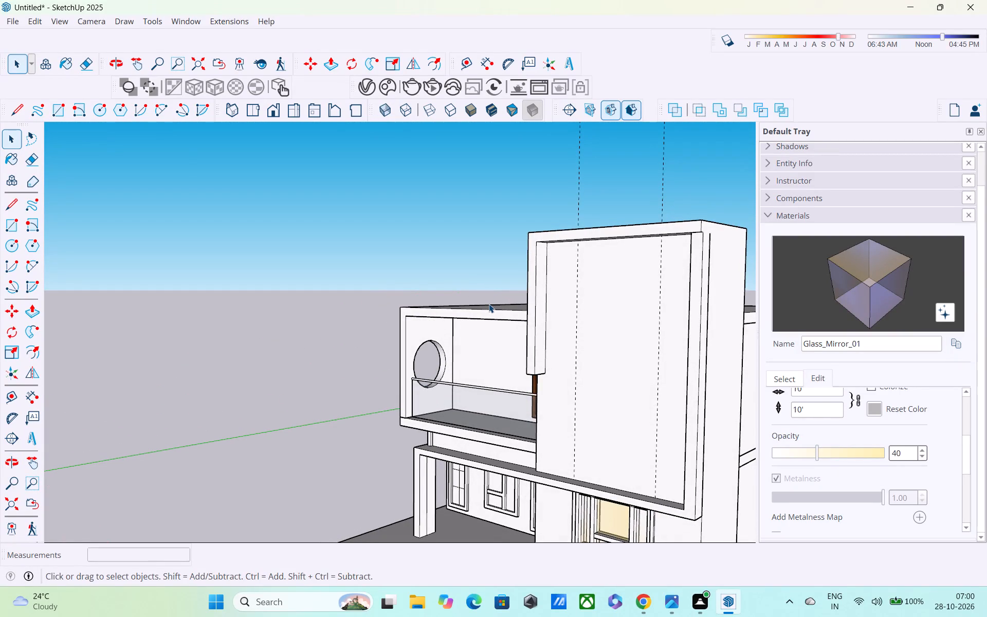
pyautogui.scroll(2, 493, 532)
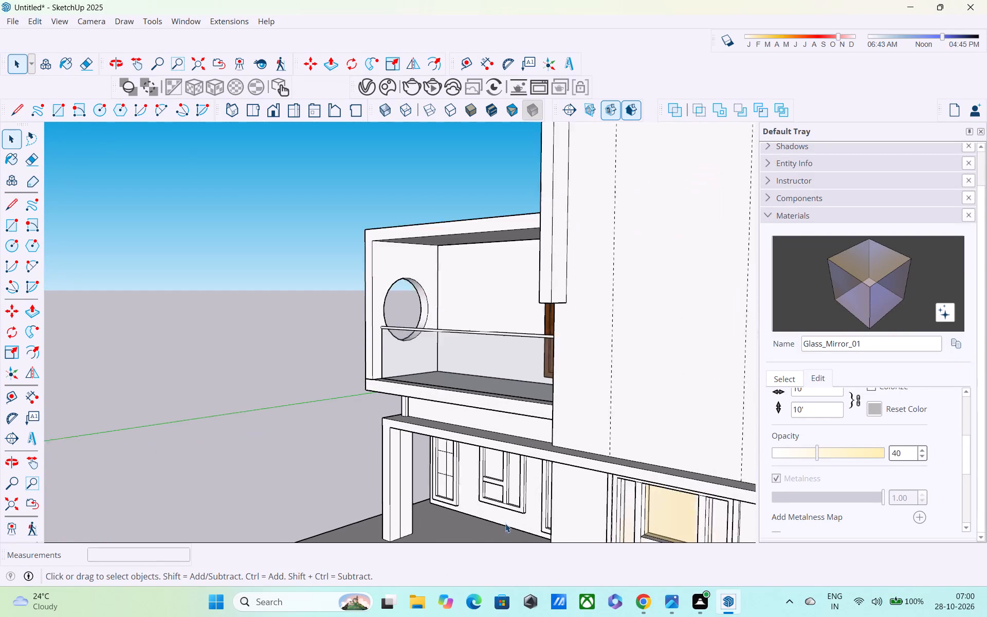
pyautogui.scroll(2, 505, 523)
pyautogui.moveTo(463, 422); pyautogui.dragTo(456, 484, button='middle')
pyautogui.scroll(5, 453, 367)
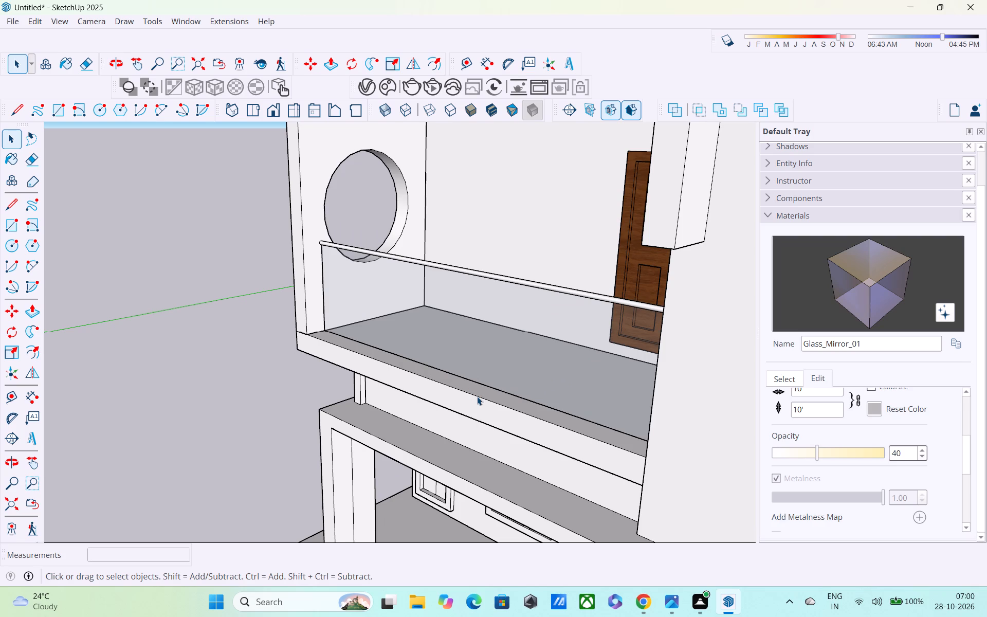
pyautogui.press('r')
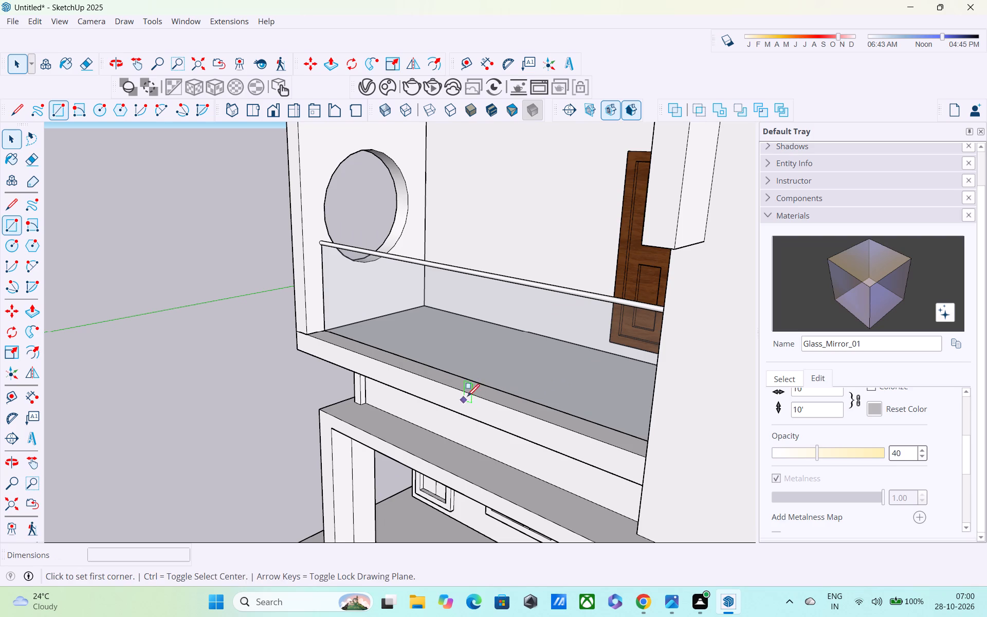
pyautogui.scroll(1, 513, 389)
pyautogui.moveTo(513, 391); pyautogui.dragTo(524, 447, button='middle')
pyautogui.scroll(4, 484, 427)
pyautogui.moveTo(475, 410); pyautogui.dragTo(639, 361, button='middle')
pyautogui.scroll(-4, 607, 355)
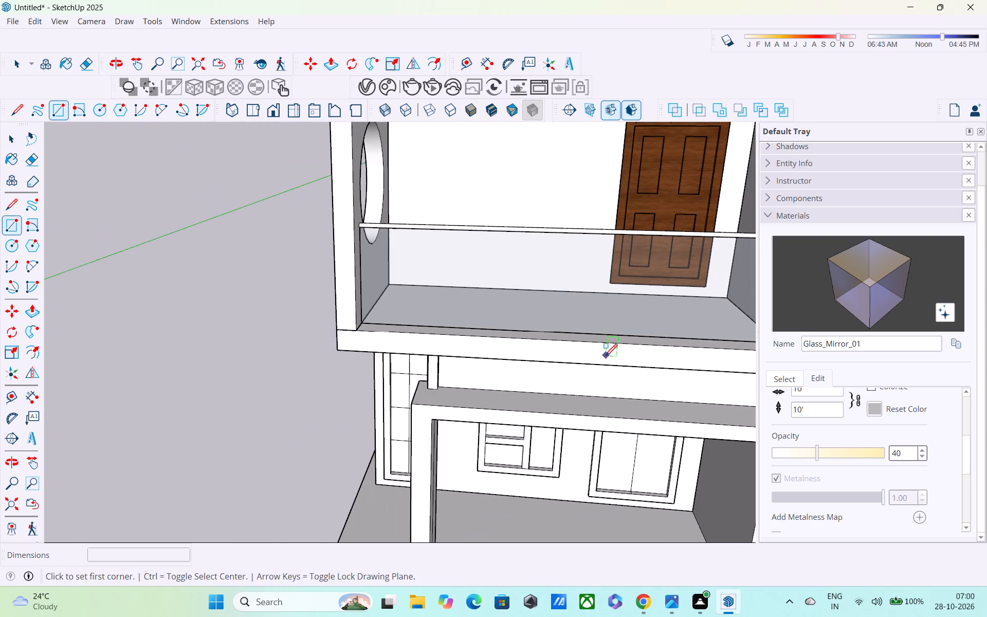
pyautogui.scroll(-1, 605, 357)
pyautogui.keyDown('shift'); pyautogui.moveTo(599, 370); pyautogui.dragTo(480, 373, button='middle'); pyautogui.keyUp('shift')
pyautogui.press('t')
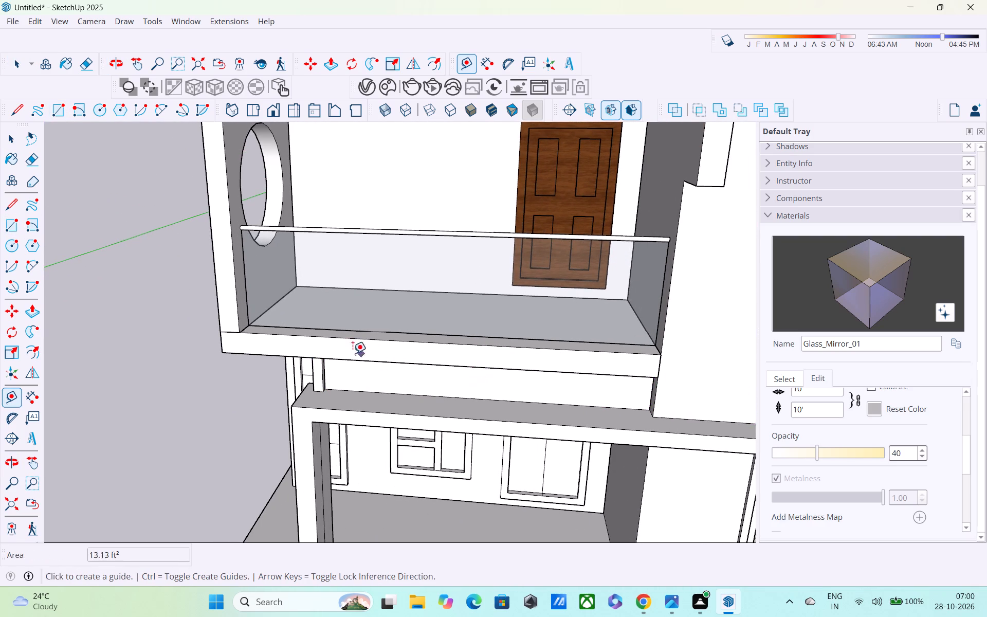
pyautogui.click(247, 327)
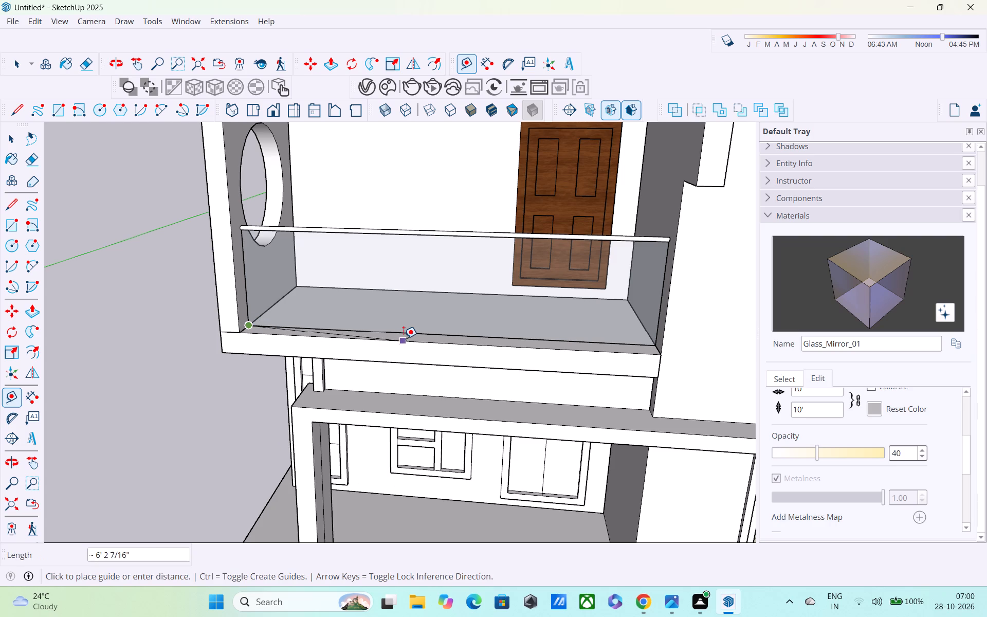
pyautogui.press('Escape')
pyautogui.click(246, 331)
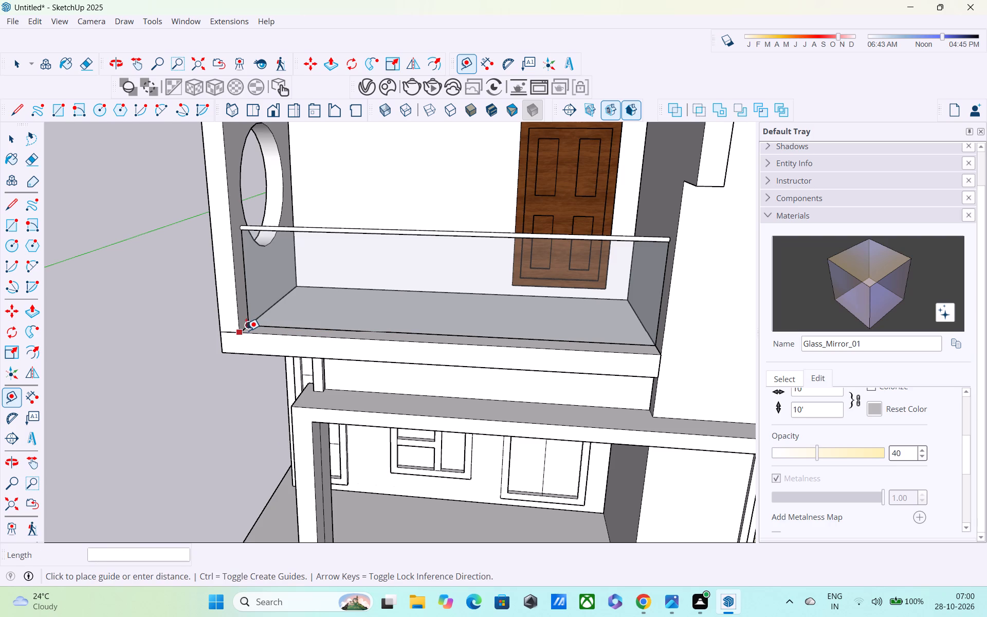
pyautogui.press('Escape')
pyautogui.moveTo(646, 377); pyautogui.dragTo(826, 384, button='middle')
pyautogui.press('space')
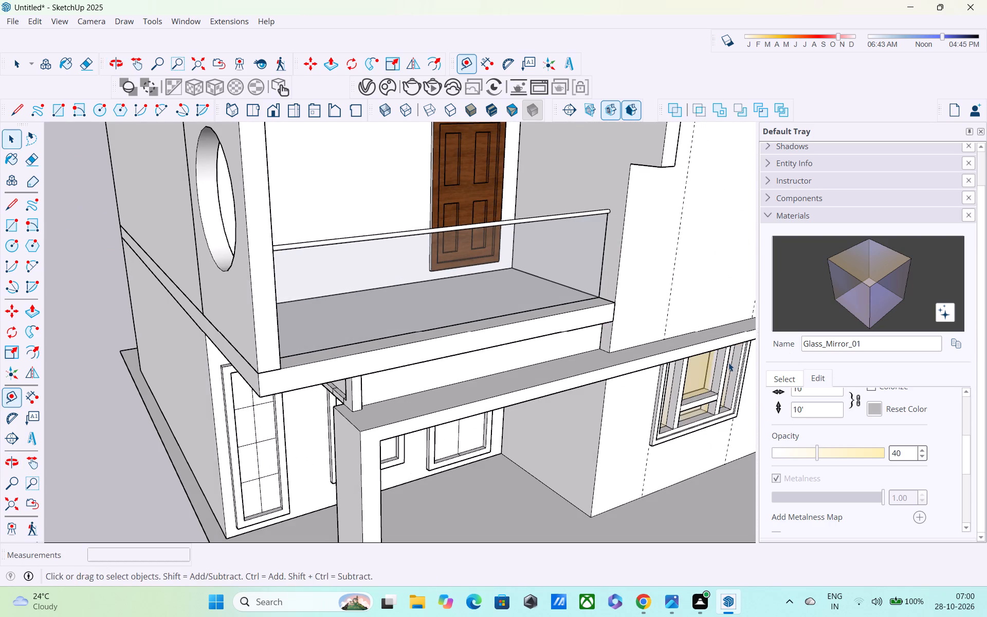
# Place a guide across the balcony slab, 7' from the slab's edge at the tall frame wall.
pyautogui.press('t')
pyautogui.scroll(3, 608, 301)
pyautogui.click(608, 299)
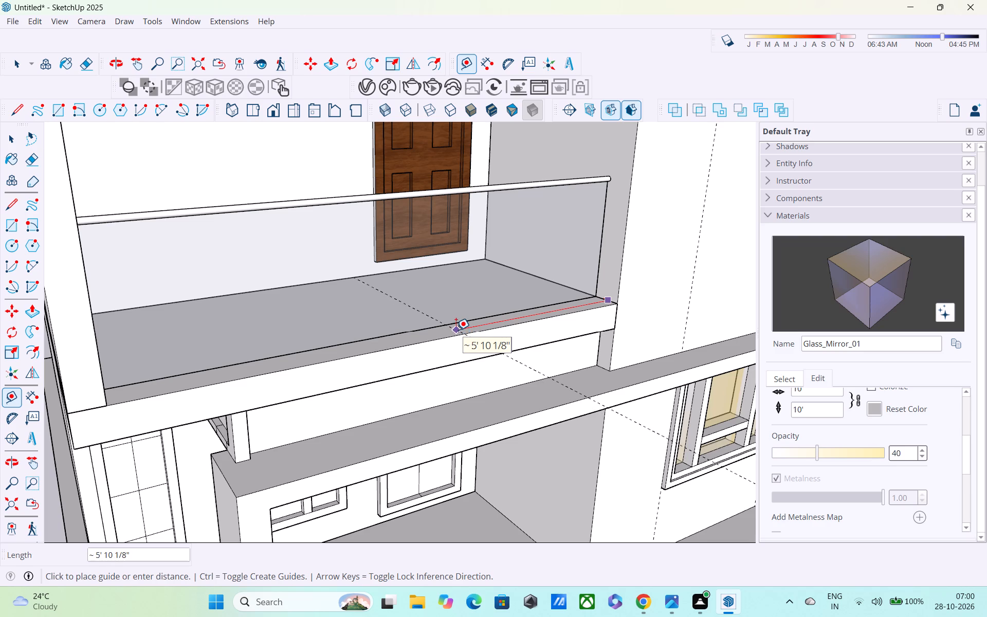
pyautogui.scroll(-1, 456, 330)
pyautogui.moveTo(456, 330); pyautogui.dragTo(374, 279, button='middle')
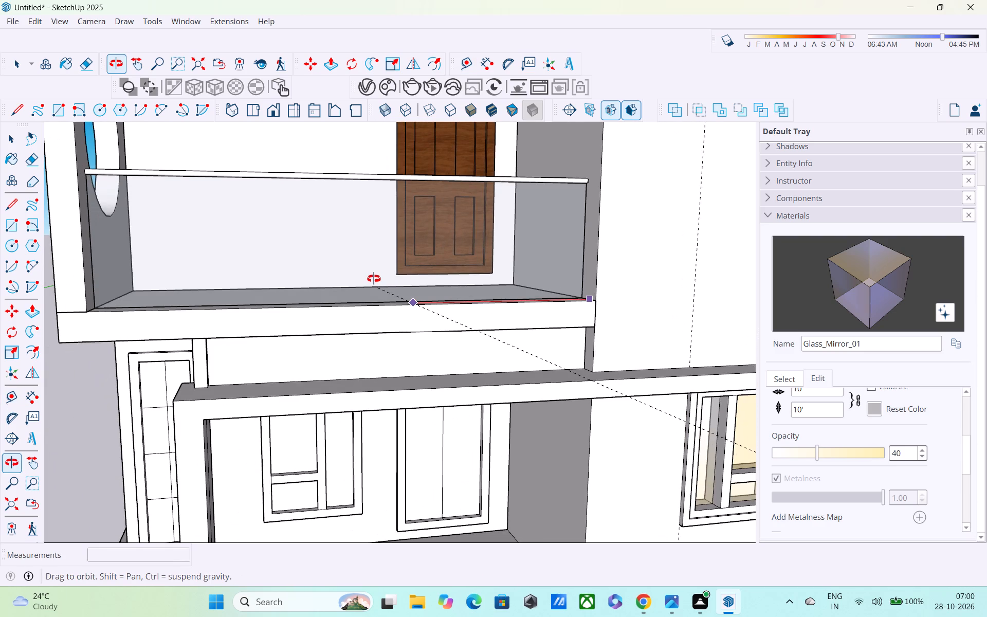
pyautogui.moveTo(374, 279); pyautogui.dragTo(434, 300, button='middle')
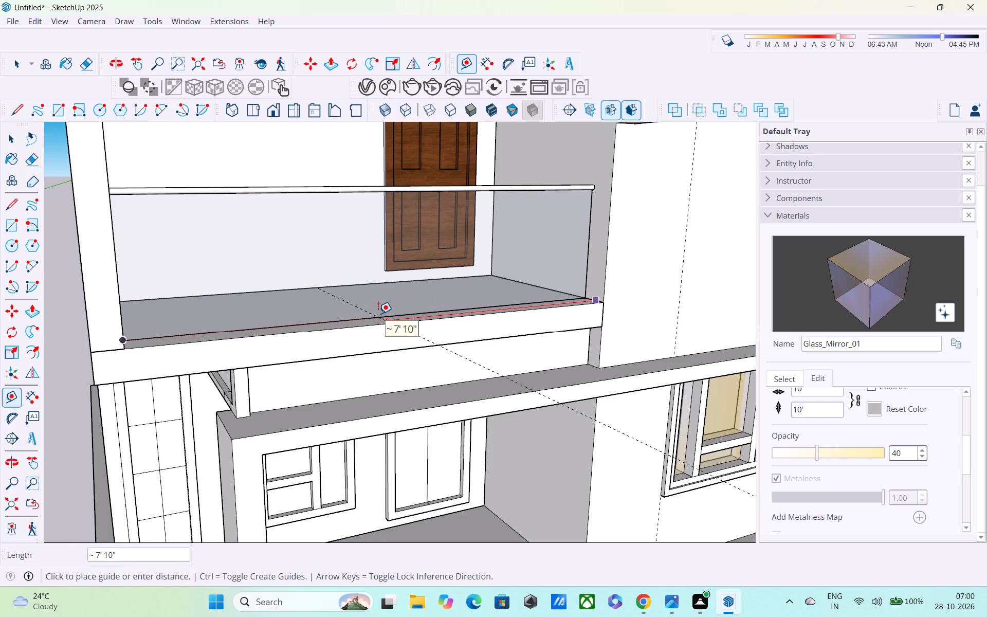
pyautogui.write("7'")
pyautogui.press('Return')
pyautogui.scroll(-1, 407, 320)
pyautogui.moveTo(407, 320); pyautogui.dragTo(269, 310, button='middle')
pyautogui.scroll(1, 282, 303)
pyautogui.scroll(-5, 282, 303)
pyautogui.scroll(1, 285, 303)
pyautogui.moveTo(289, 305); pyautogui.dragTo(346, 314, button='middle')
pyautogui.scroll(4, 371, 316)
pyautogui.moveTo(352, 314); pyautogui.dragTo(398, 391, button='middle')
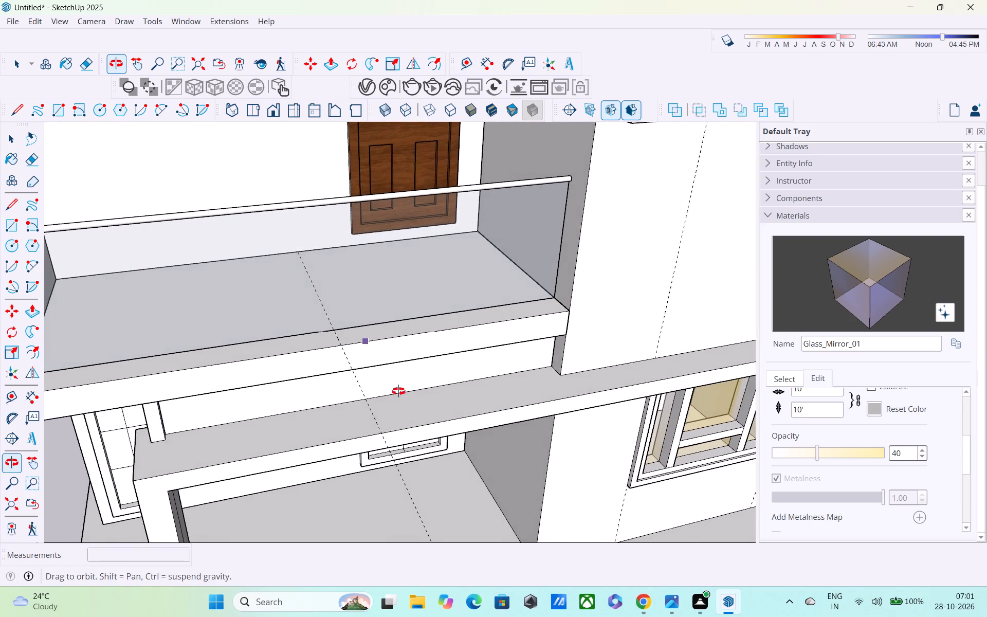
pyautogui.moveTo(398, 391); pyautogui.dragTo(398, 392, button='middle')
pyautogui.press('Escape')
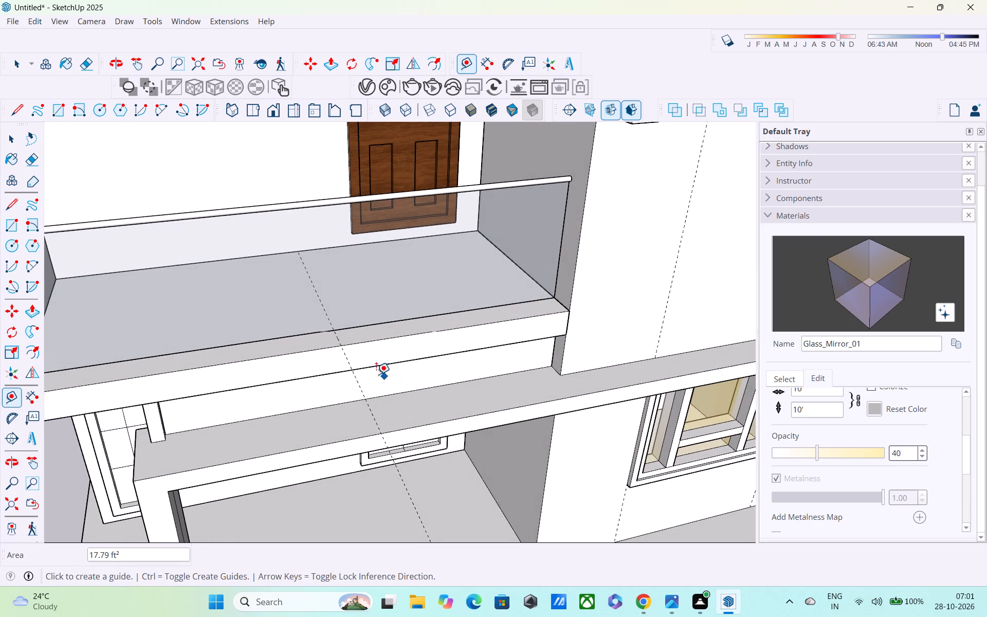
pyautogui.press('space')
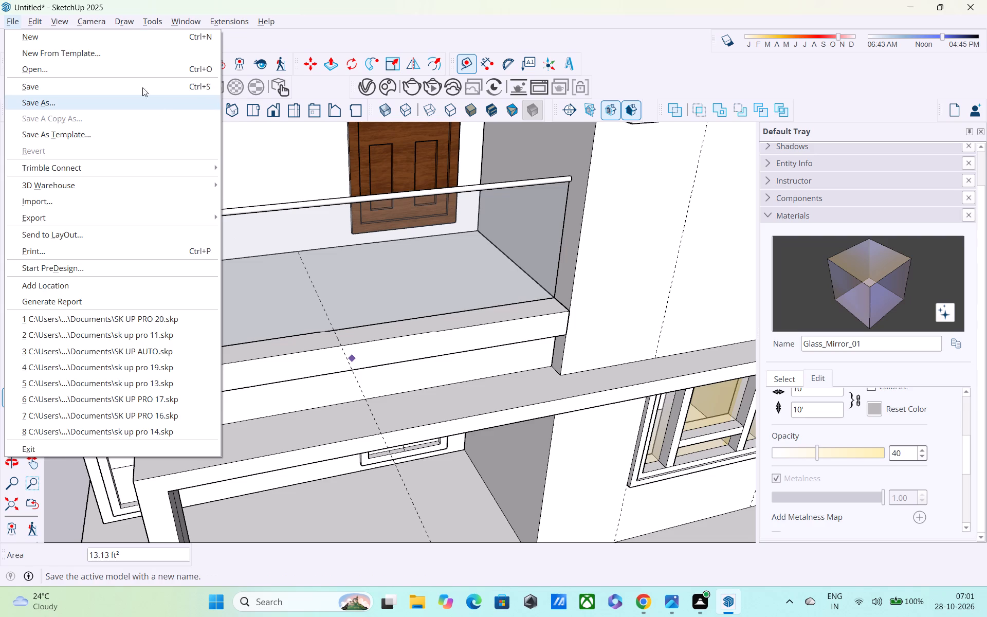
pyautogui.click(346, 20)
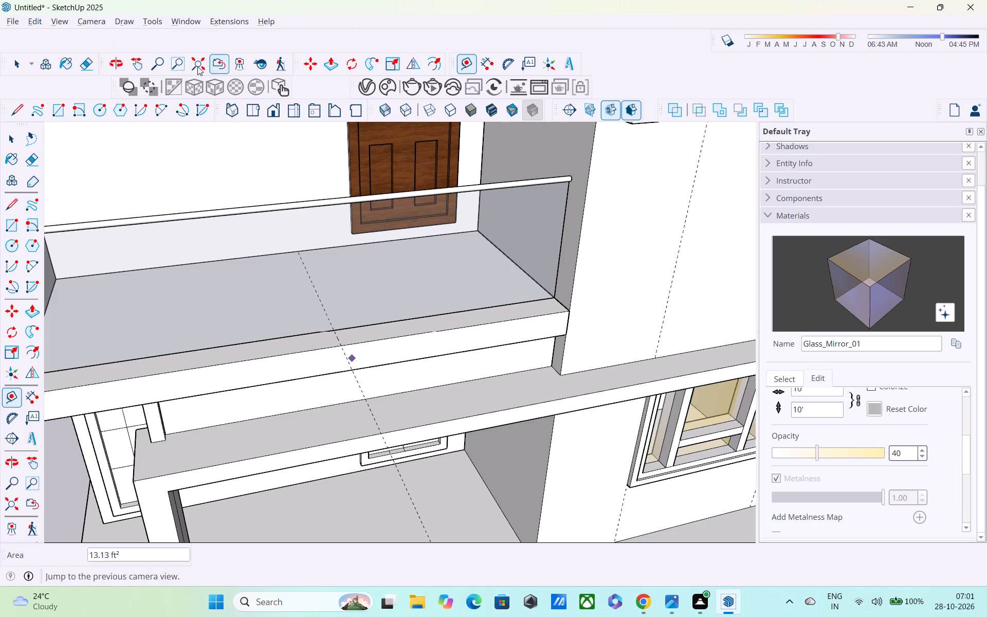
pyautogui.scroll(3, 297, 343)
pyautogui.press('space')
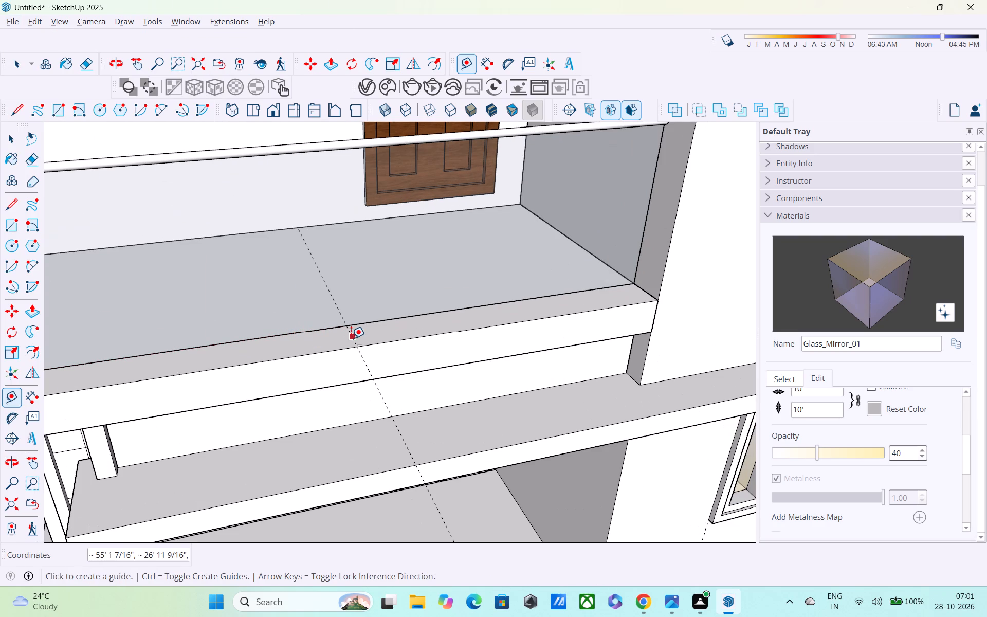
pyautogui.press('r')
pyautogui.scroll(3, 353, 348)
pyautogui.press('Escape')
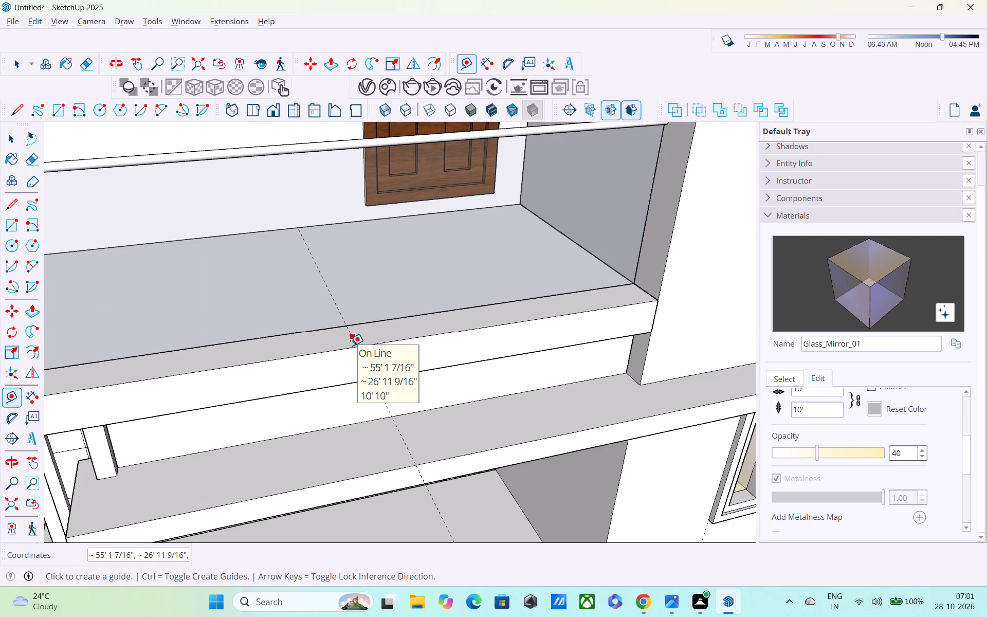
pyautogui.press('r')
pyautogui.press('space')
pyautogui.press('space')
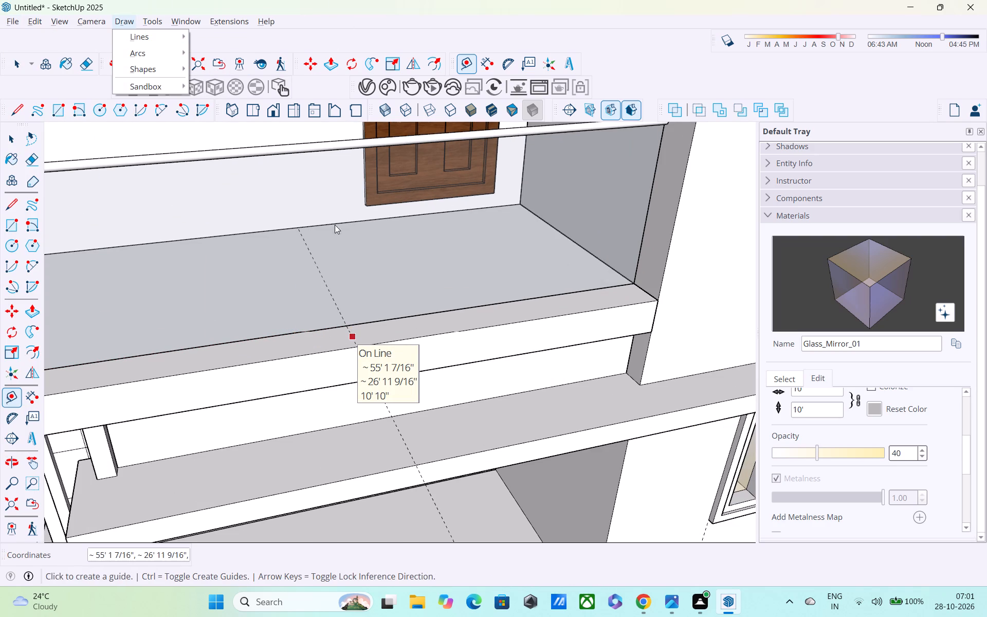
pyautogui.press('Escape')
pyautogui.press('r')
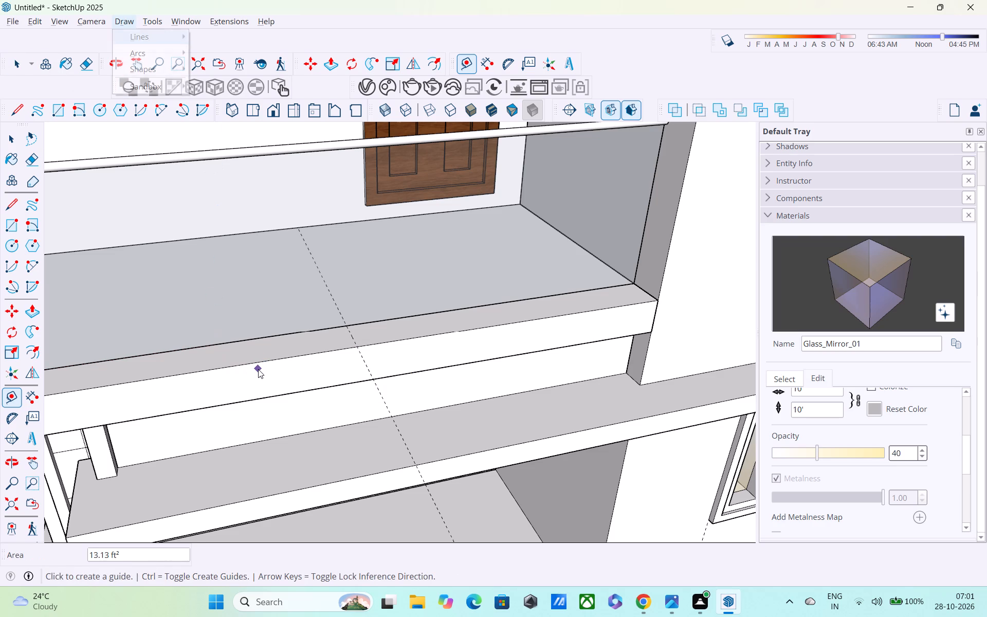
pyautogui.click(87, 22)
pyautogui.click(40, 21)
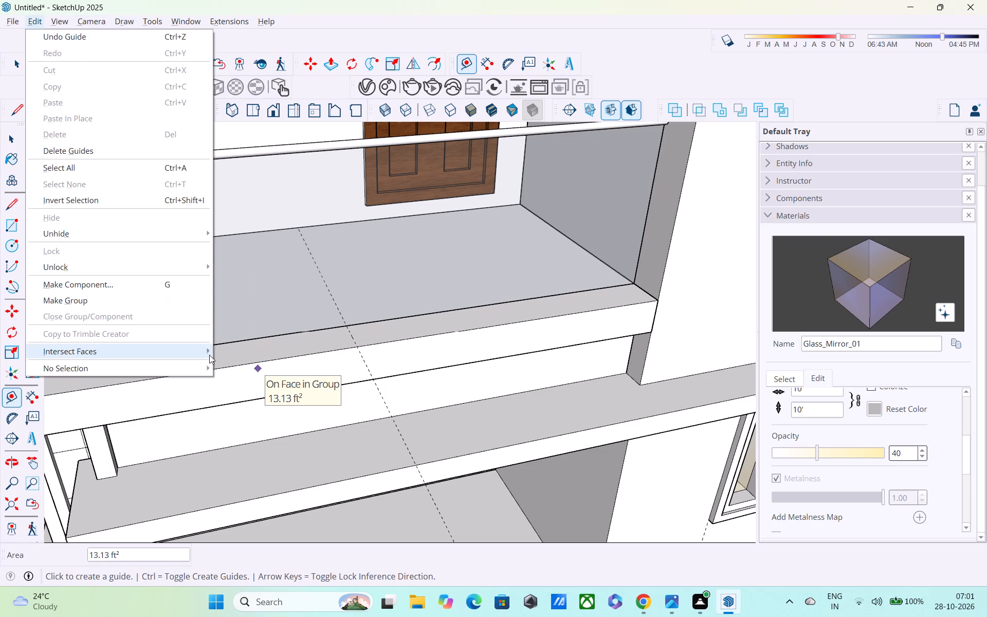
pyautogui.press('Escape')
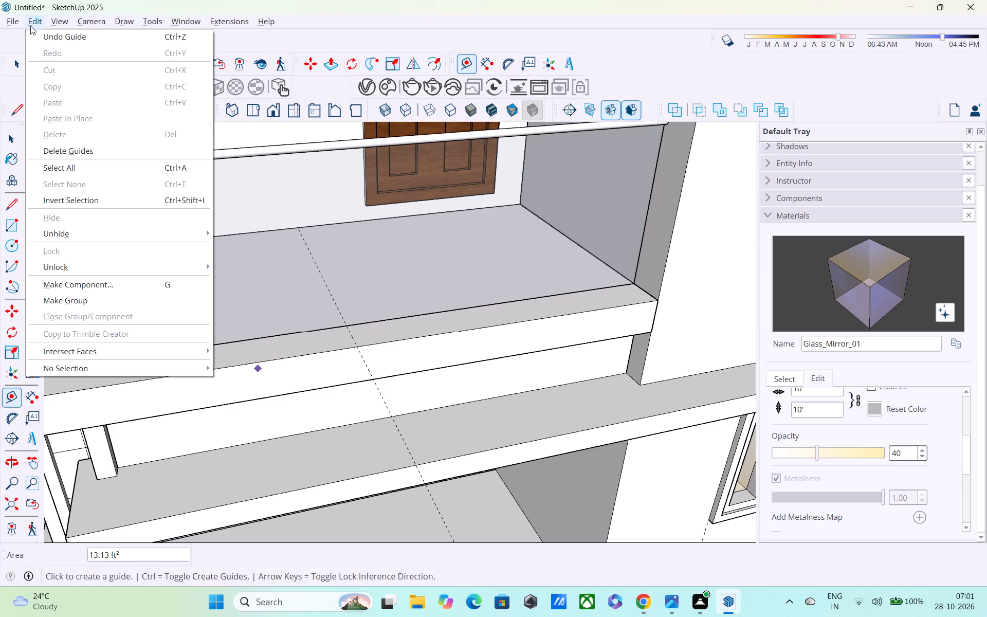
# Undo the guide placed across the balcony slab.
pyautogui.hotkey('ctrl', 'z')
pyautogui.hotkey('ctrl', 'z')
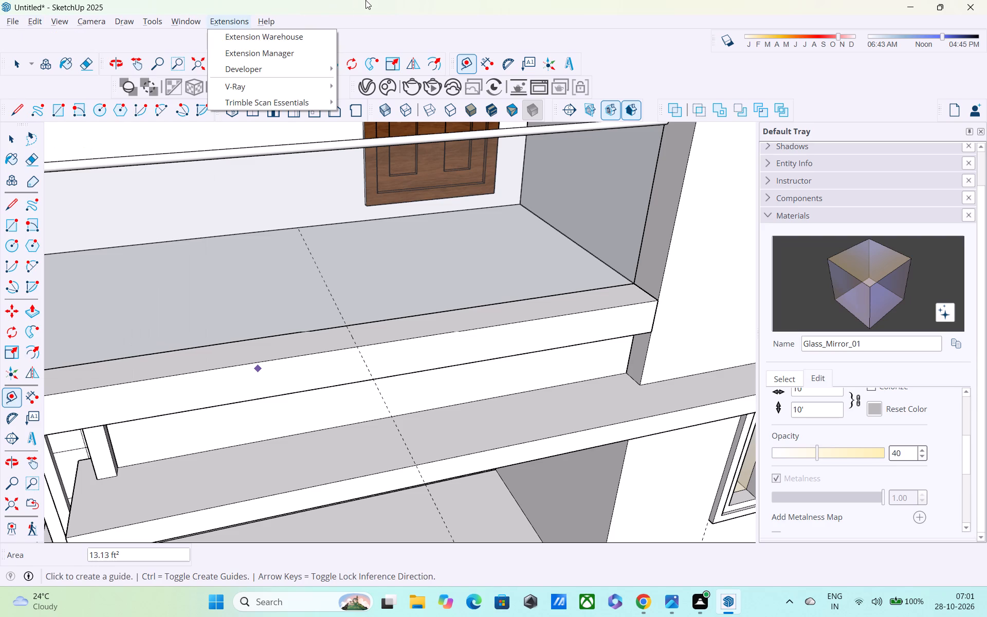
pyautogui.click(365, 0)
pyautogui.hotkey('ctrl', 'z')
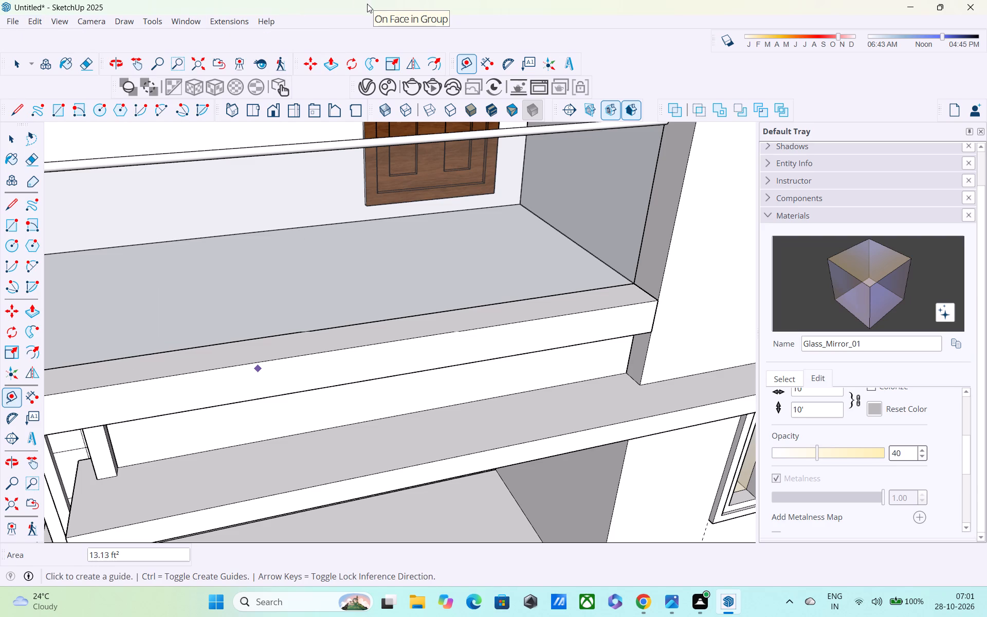
# Place a guide across the balcony slab's front ledge, 7' from the slab's edge at the tall frame wall.
pyautogui.press('r')
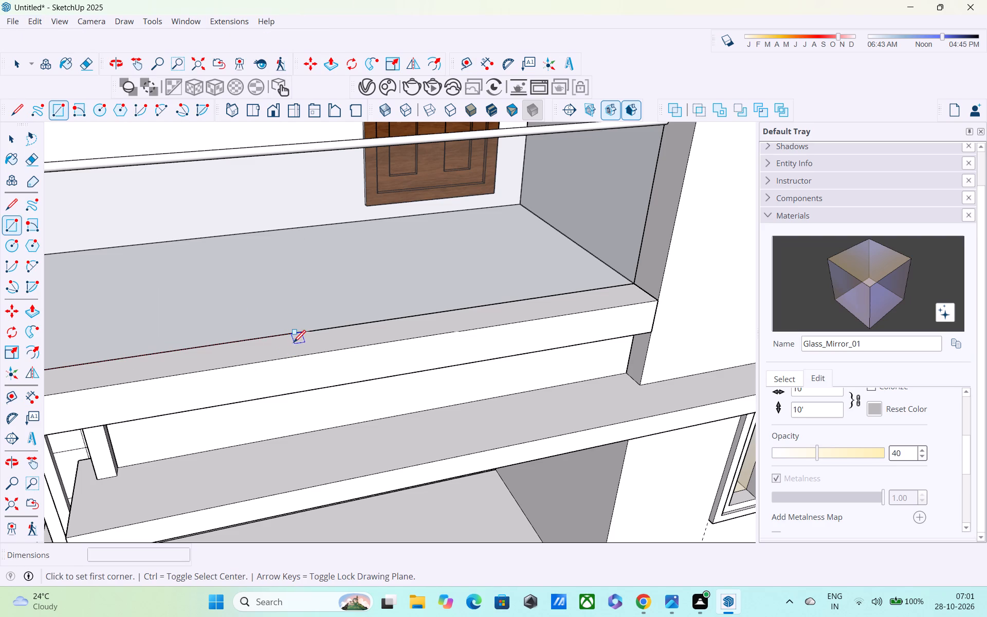
pyautogui.moveTo(309, 337); pyautogui.dragTo(304, 320, button='middle')
pyautogui.scroll(1, 304, 320)
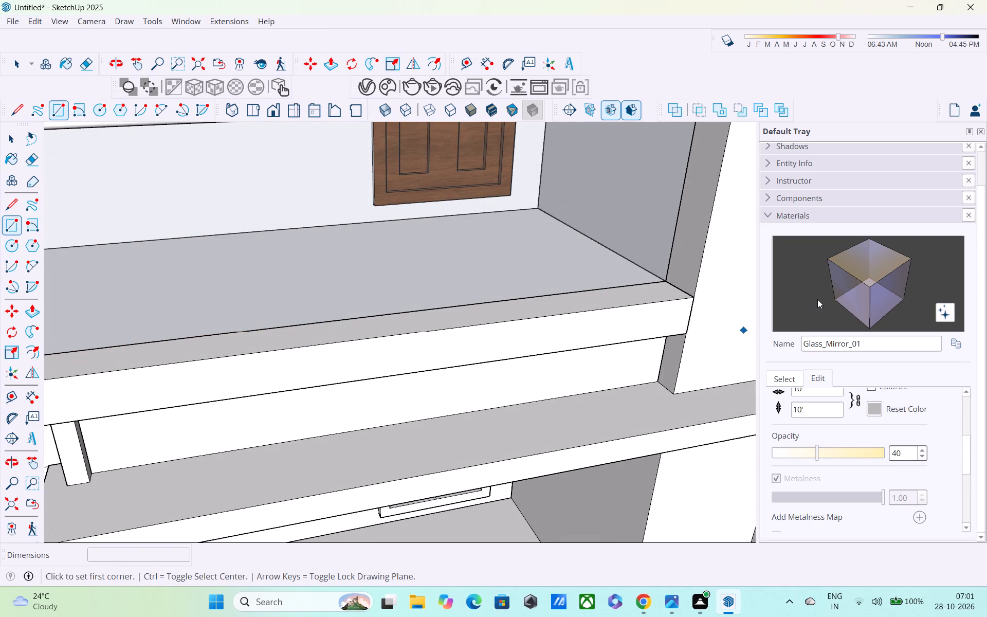
pyautogui.press('t')
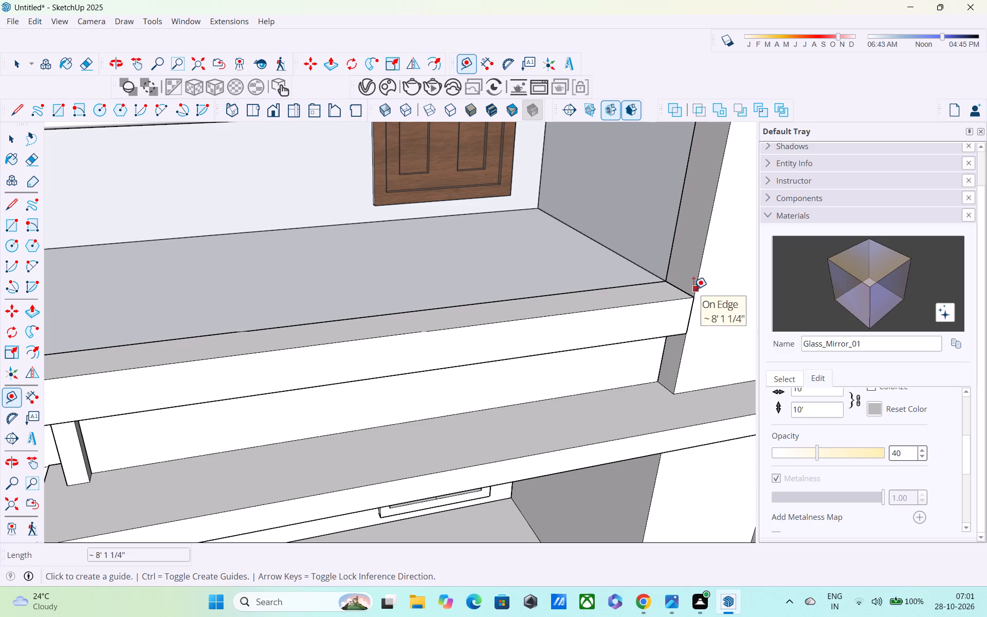
pyautogui.click(691, 290)
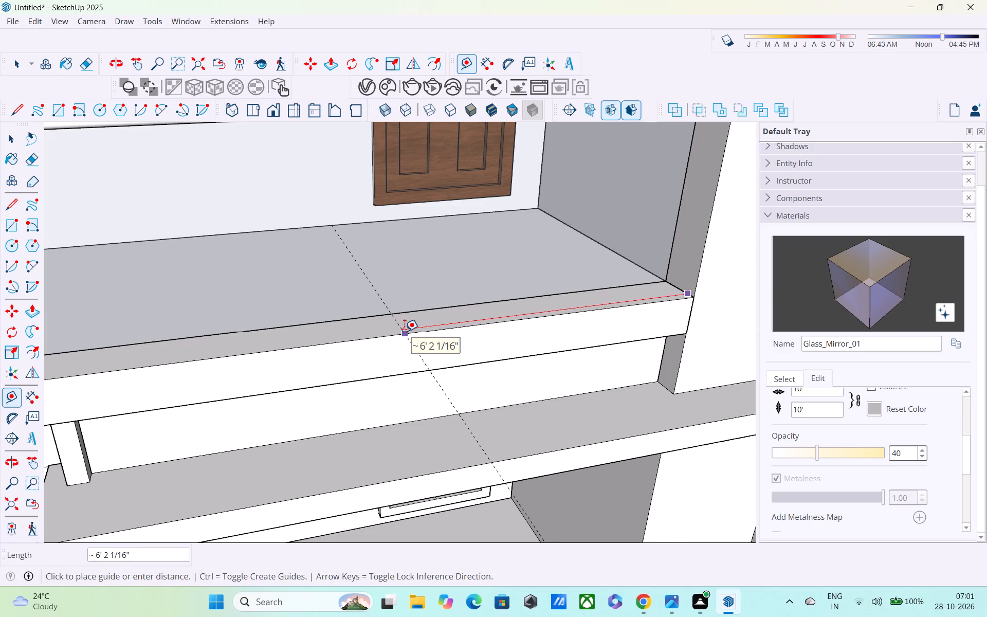
pyautogui.write('87')
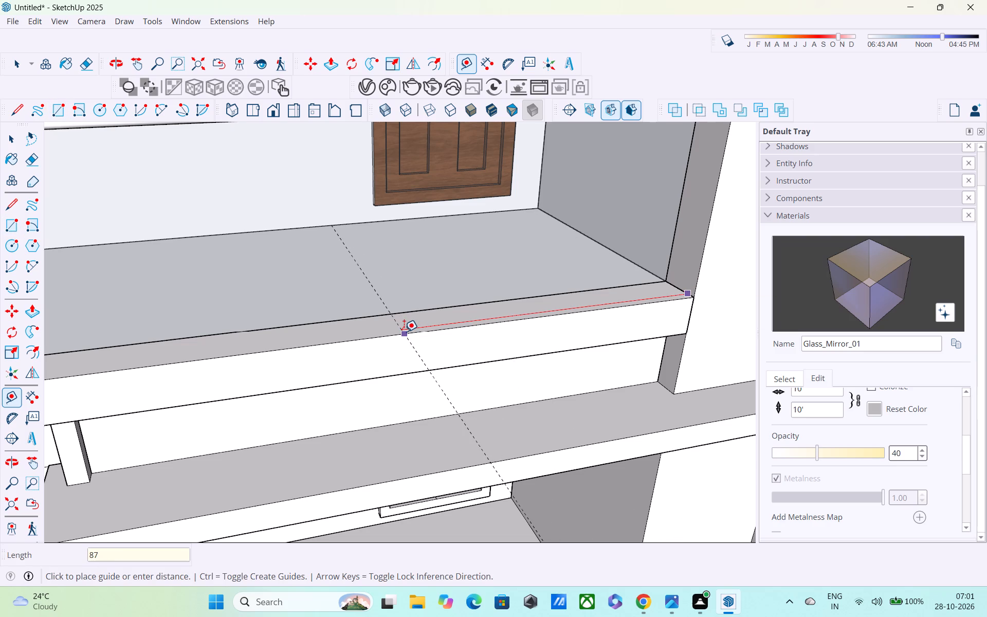
pyautogui.press('BackSpace')
pyautogui.press('BackSpace')
pyautogui.press('7')
pyautogui.press("'")
pyautogui.press('Return')
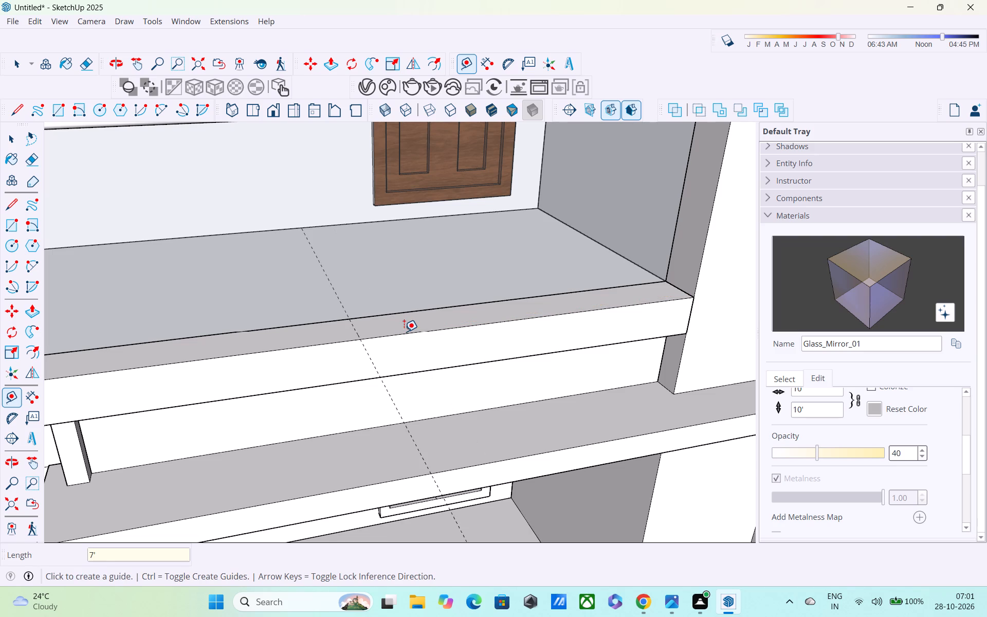
pyautogui.press('space')
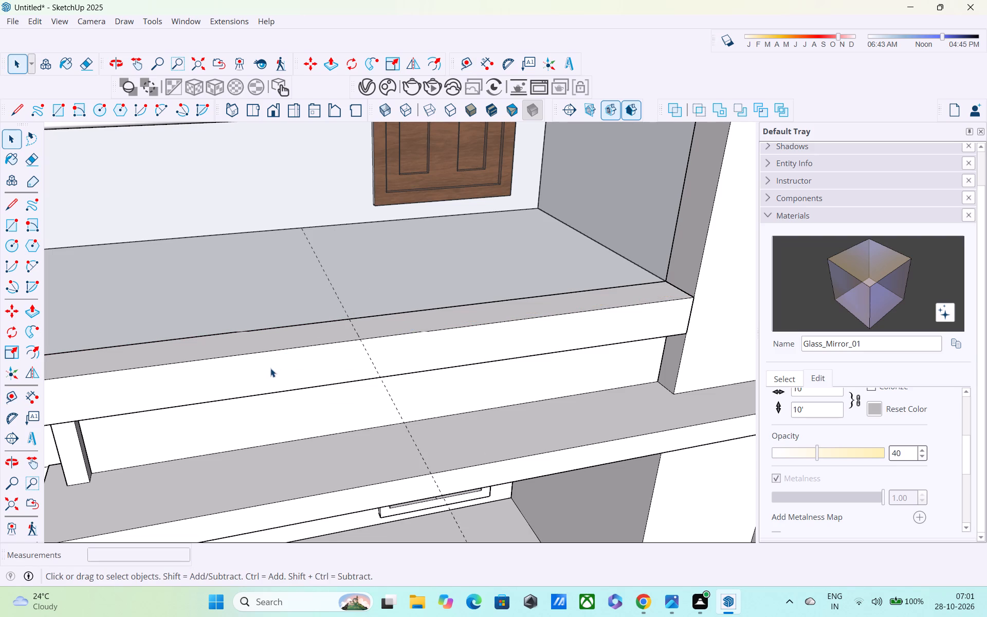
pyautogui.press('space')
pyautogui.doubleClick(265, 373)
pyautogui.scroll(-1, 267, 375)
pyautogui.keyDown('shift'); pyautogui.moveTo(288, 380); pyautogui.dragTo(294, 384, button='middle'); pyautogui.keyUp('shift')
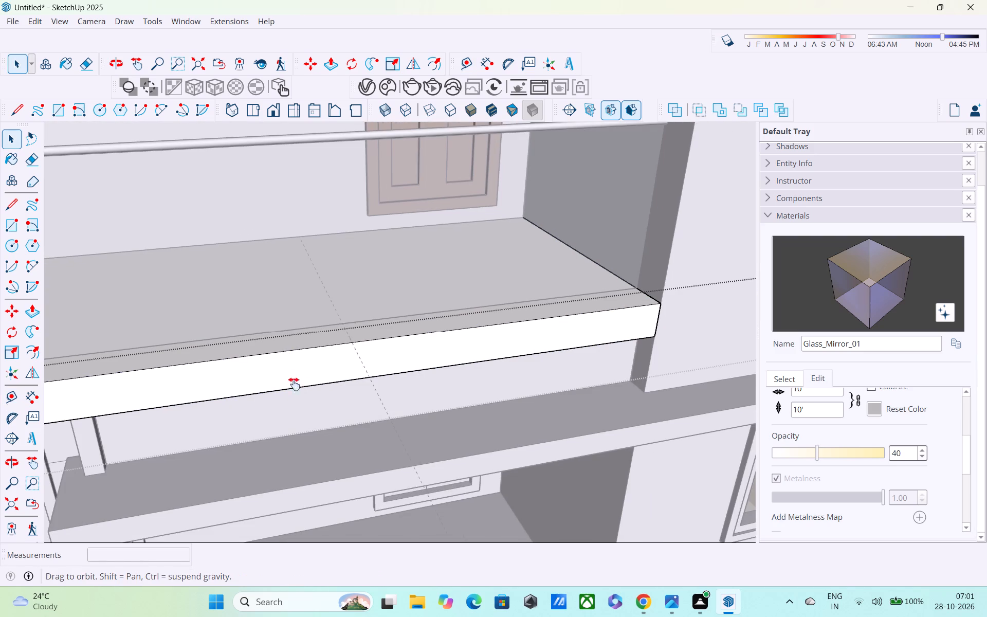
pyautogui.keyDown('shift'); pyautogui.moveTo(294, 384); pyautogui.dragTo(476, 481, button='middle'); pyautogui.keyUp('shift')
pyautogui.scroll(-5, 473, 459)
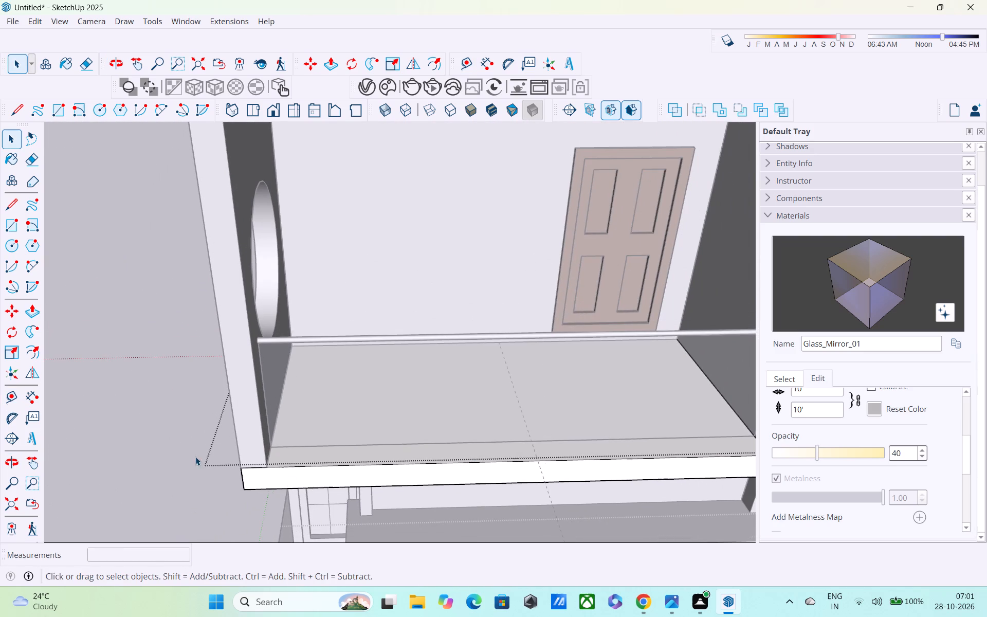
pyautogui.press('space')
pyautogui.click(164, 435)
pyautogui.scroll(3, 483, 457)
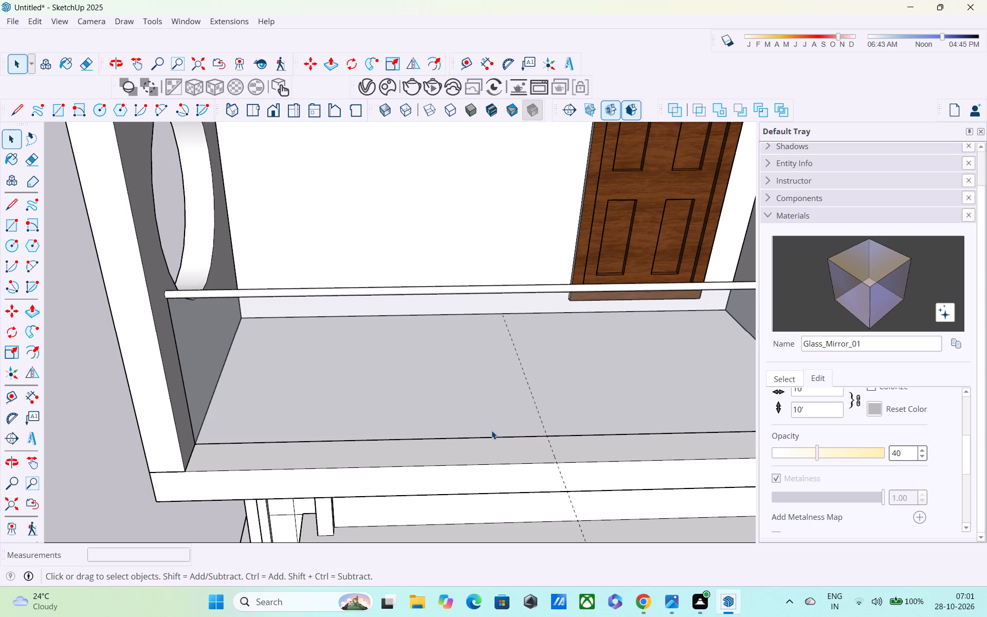
# Draw a small rectangle about 1 1/2" by 1 1/4" on the balcony's front ledge, beside the 7' guide.
pyautogui.press('r')
pyautogui.scroll(4, 506, 454)
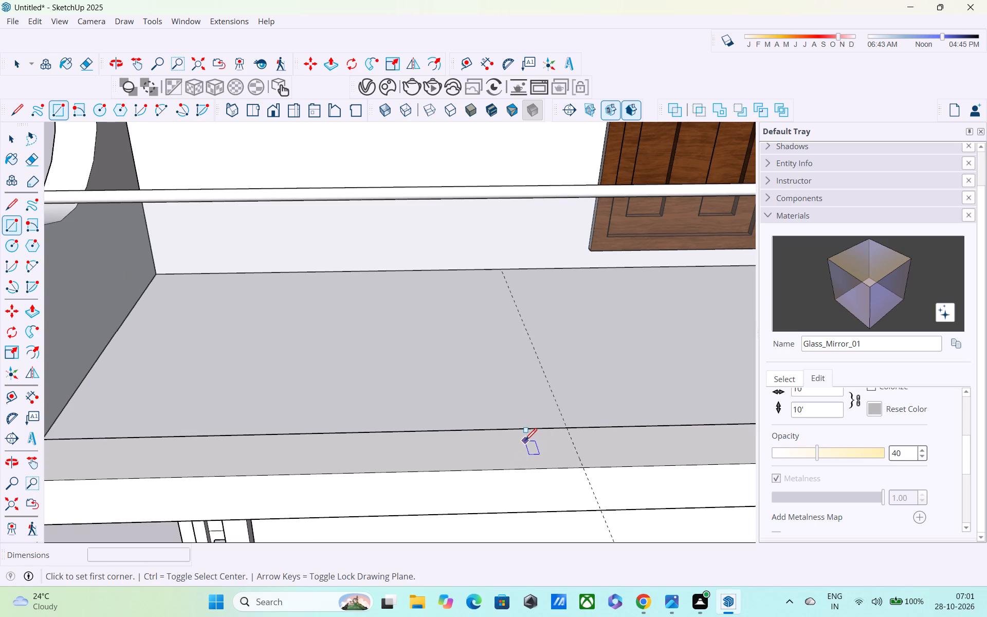
pyautogui.click(525, 442)
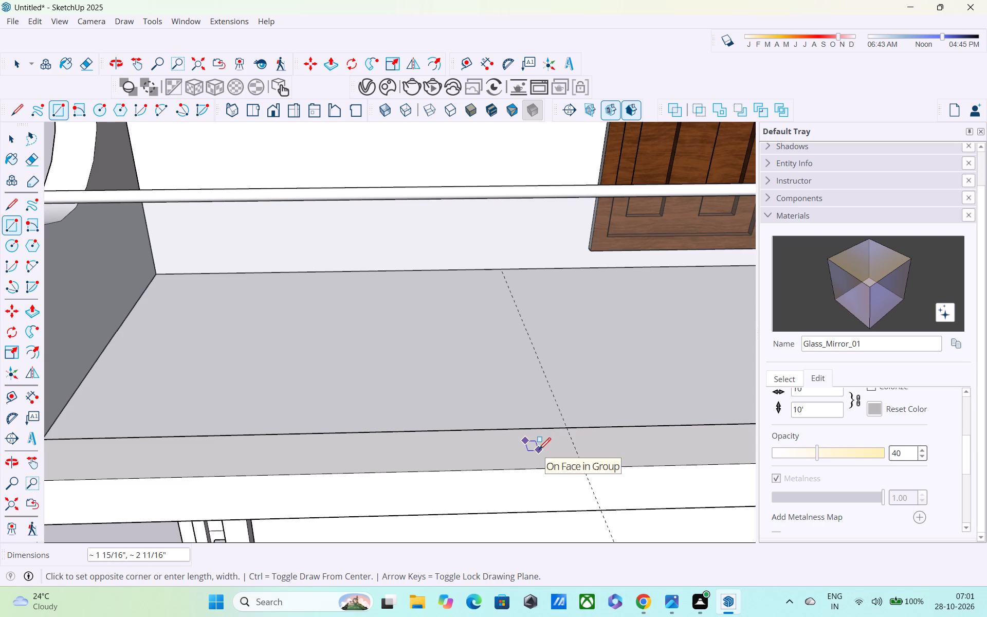
pyautogui.scroll(10, 537, 449)
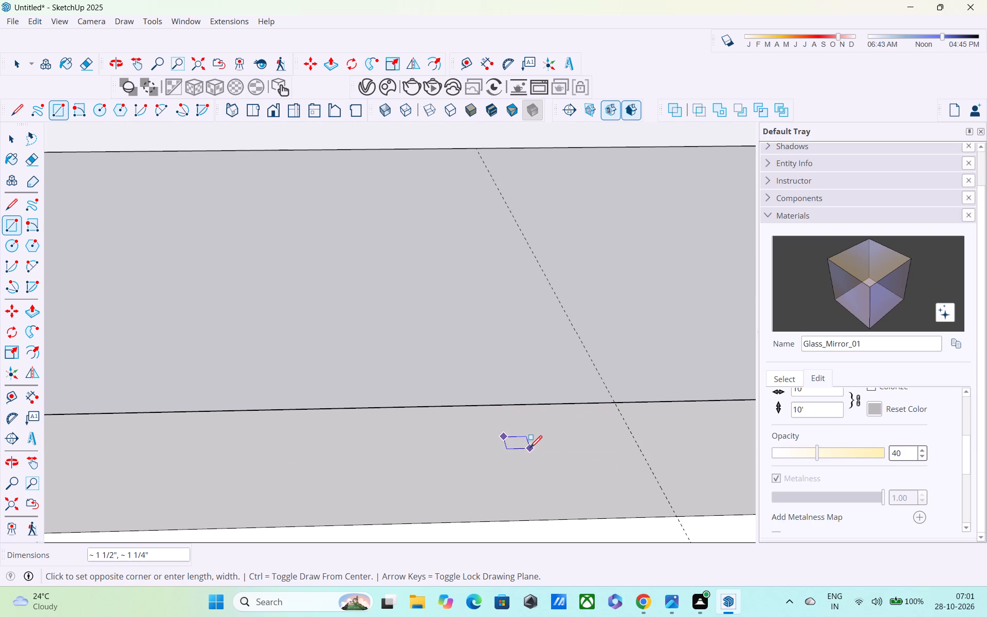
pyautogui.click(529, 449)
pyautogui.moveTo(518, 463); pyautogui.dragTo(516, 325, button='middle')
pyautogui.scroll(-5, 516, 334)
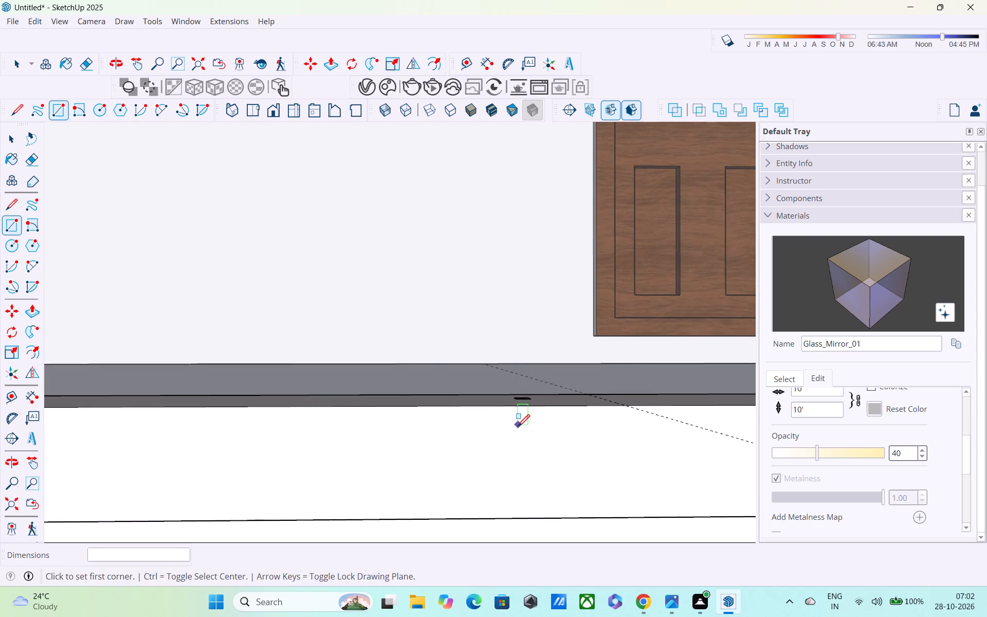
pyautogui.scroll(-2, 518, 432)
pyautogui.scroll(1, 518, 434)
pyautogui.scroll(-3, 518, 434)
pyautogui.moveTo(517, 429); pyautogui.dragTo(487, 526, button='middle')
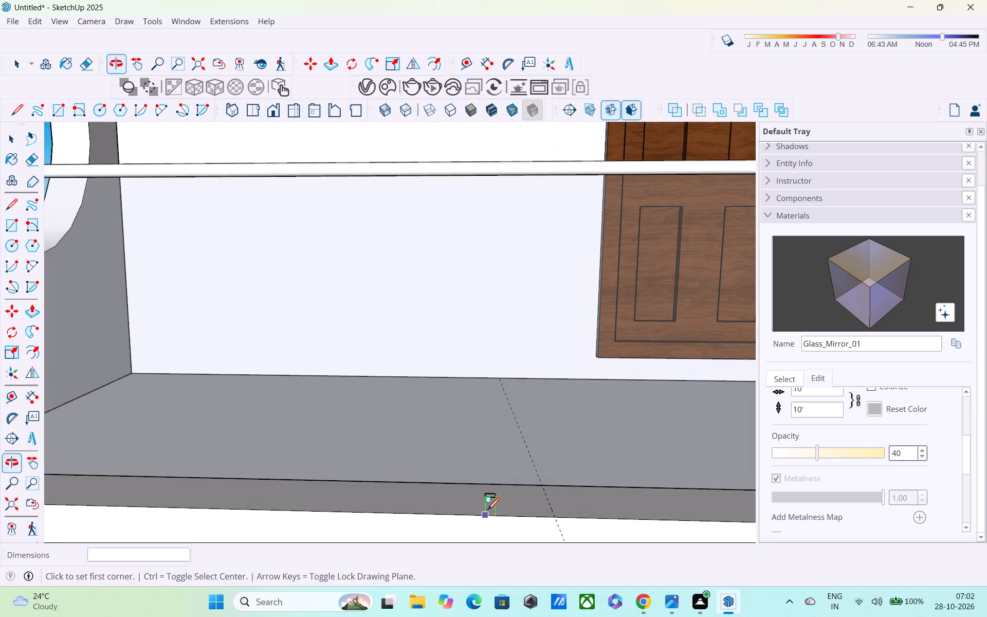
pyautogui.moveTo(493, 498); pyautogui.dragTo(483, 573, button='middle')
pyautogui.keyDown('shift'); pyautogui.moveTo(491, 508); pyautogui.dragTo(478, 414, button='middle'); pyautogui.keyUp('shift')
pyautogui.press('space')
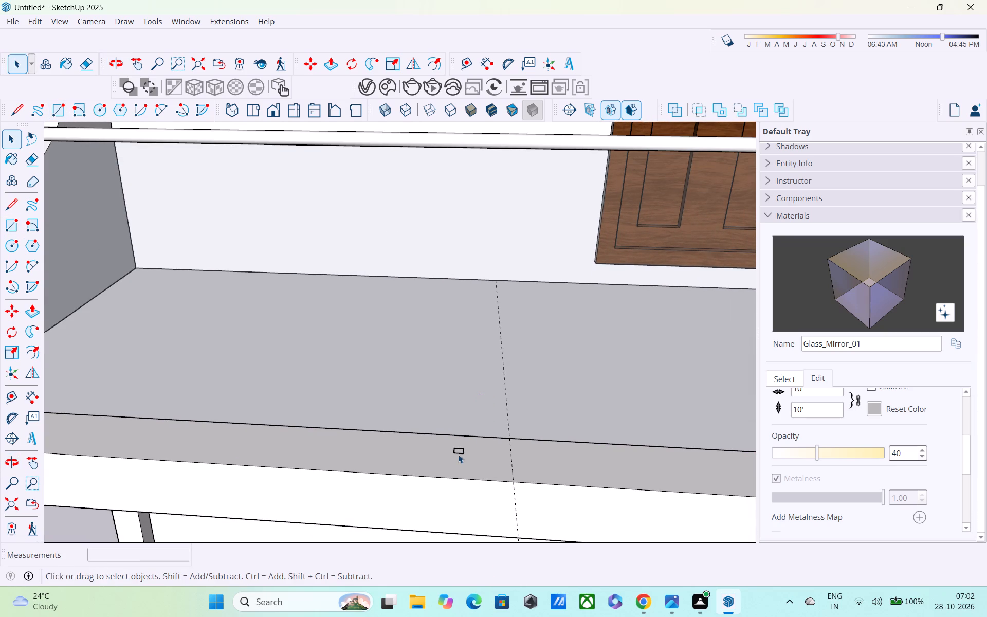
# Push/Pull the small ledge rectangle upward into a slim post about 2' 2" high.
pyautogui.press('p')
pyautogui.scroll(9, 460, 441)
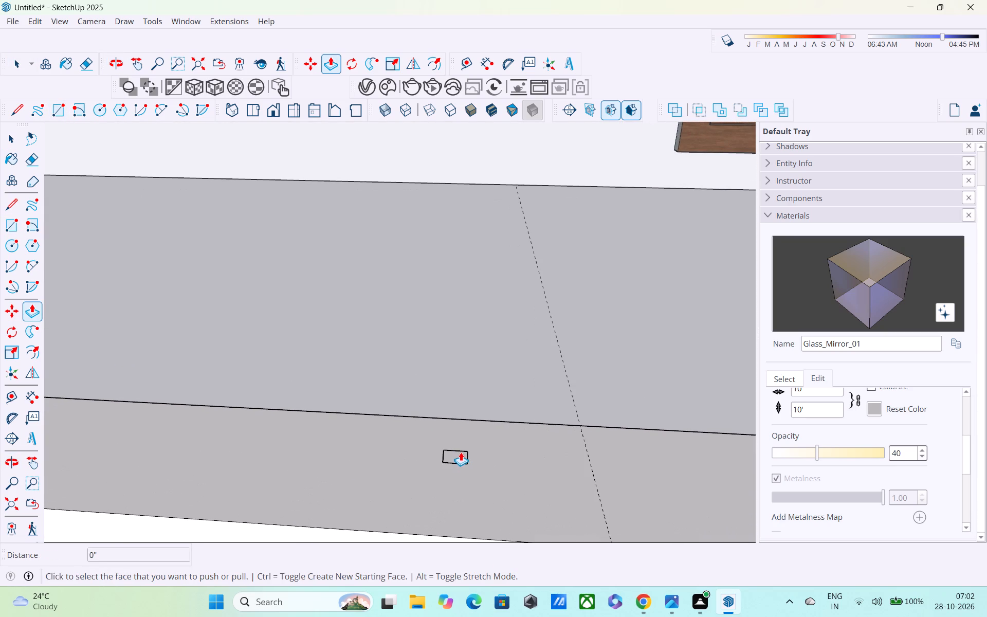
pyautogui.click(455, 454)
pyautogui.scroll(-5, 471, 366)
pyautogui.keyDown('shift'); pyautogui.moveTo(471, 366); pyautogui.dragTo(470, 409, button='middle'); pyautogui.keyUp('shift')
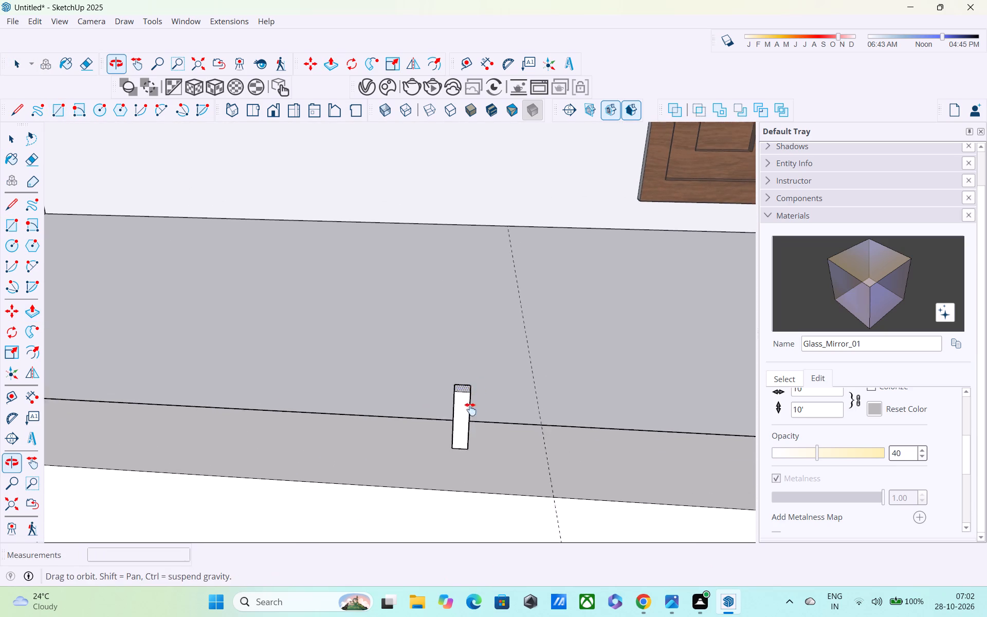
pyautogui.keyDown('shift'); pyautogui.moveTo(470, 409); pyautogui.dragTo(467, 547, button='middle'); pyautogui.keyUp('shift')
pyautogui.moveTo(479, 380); pyautogui.dragTo(479, 317, button='middle')
pyautogui.scroll(-2, 477, 338)
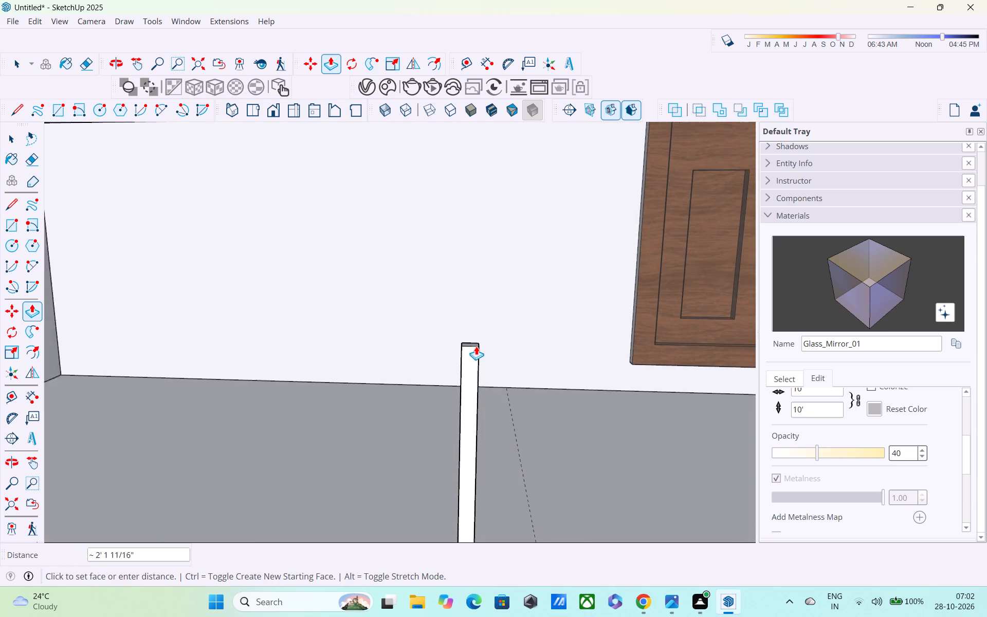
pyautogui.scroll(-2, 476, 346)
pyautogui.click(475, 352)
pyautogui.scroll(-6, 481, 414)
pyautogui.scroll(1, 487, 423)
pyautogui.keyDown('shift'); pyautogui.moveTo(487, 423); pyautogui.dragTo(500, 305, button='middle'); pyautogui.keyUp('shift')
pyautogui.scroll(1, 500, 305)
pyautogui.scroll(-4, 500, 312)
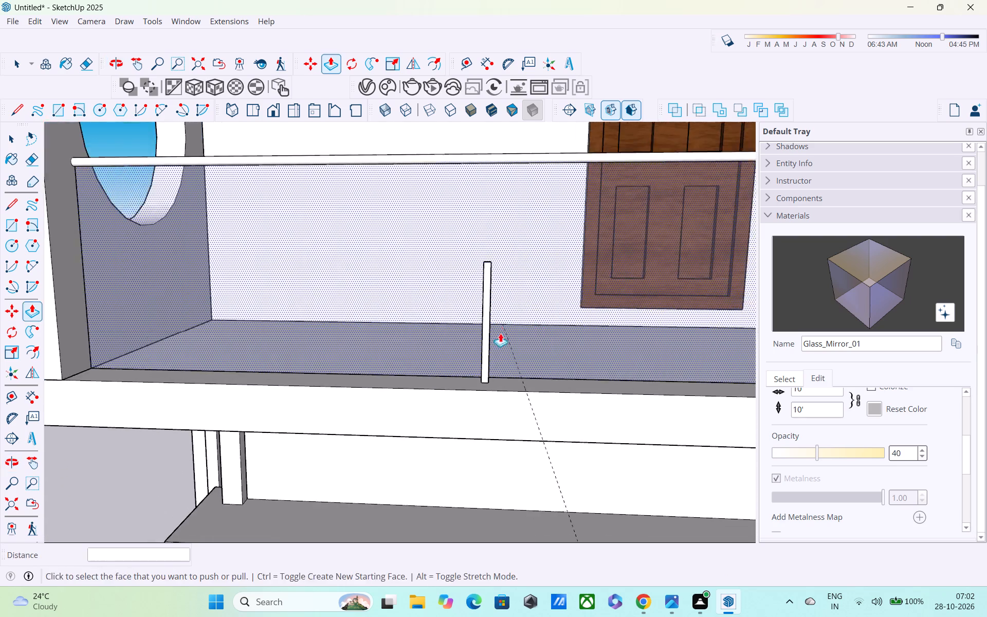
pyautogui.moveTo(500, 335); pyautogui.dragTo(481, 485, button='middle')
pyautogui.press('space')
# Select the whole post and copy it about 4' 6" along the ledge toward the frame wall with the round opening.
pyautogui.scroll(4, 484, 396)
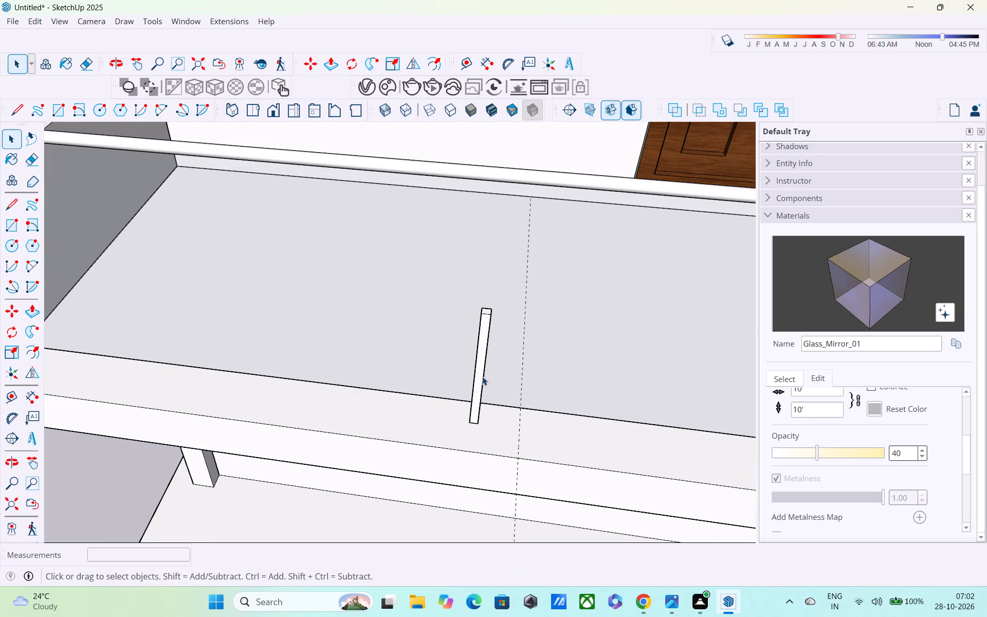
pyautogui.tripleClick(482, 376)
pyautogui.moveTo(486, 398); pyautogui.dragTo(846, 330, button='middle')
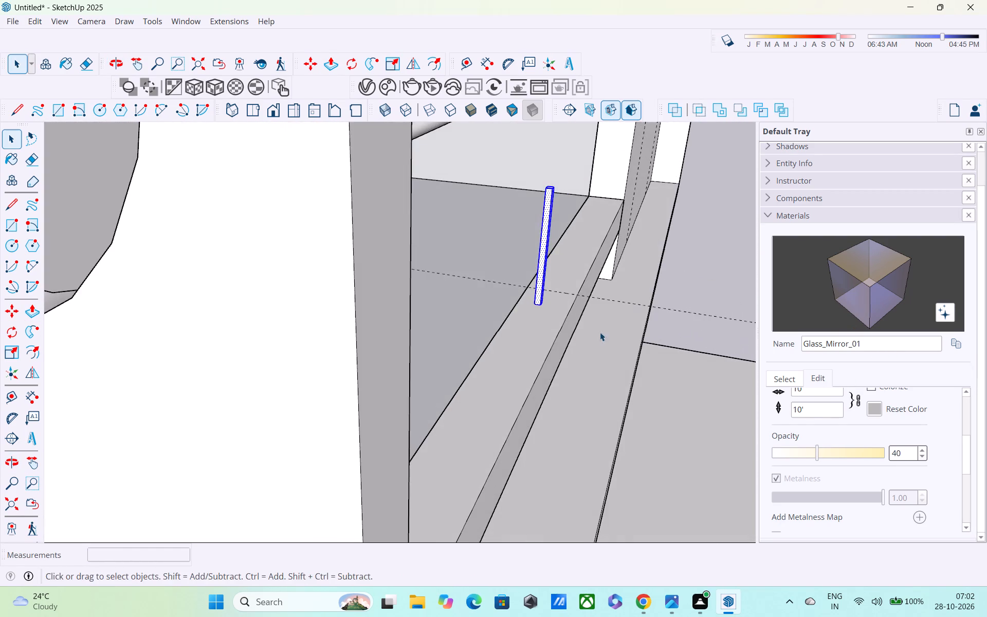
pyautogui.scroll(5, 576, 330)
pyautogui.moveTo(538, 271); pyautogui.dragTo(625, 375, button='middle')
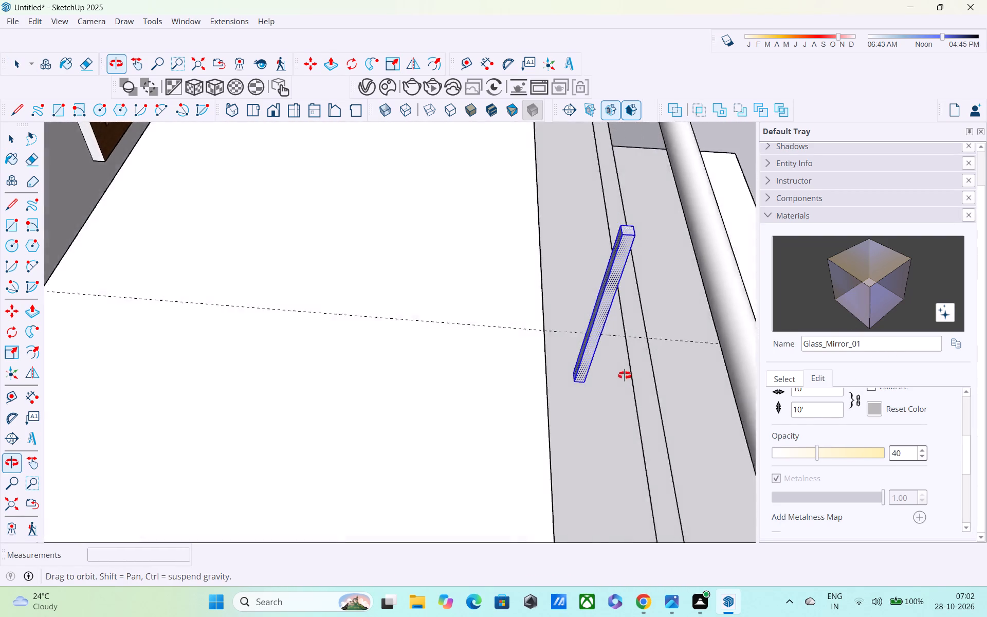
pyautogui.moveTo(625, 375); pyautogui.dragTo(337, 296, button='middle')
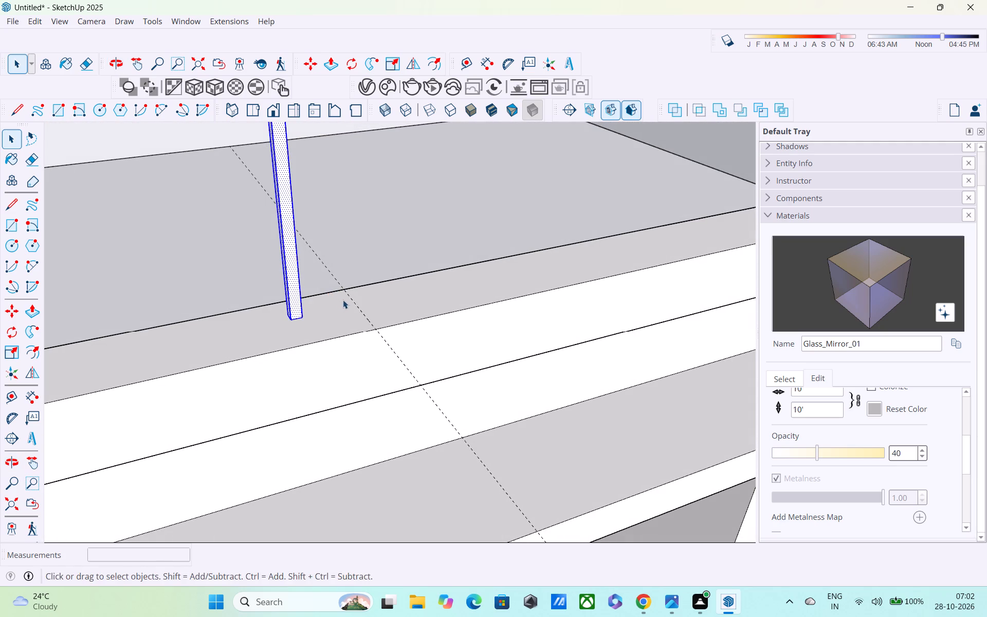
pyautogui.press('m')
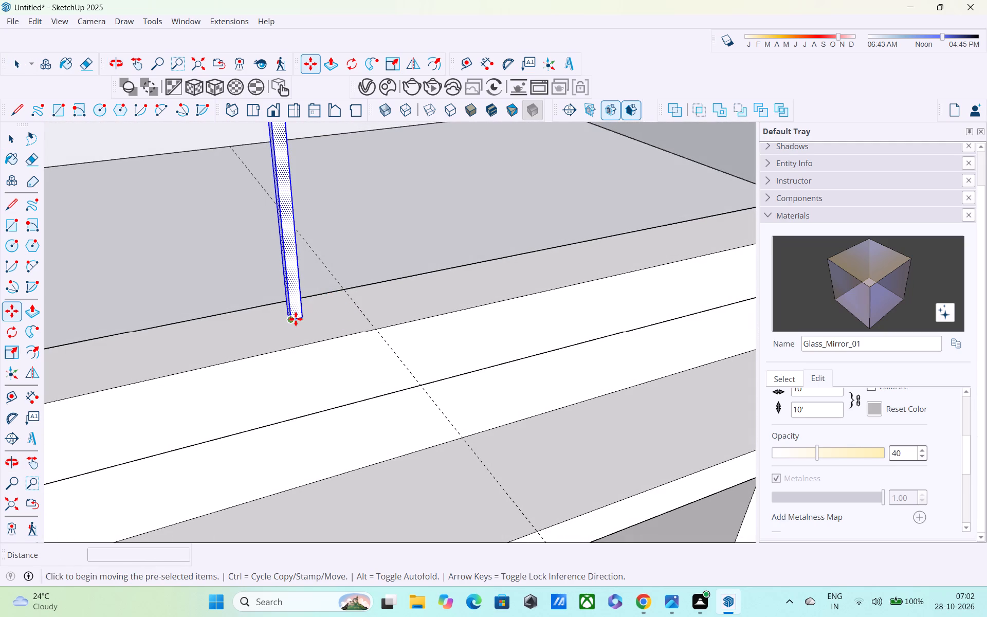
pyautogui.click(288, 320)
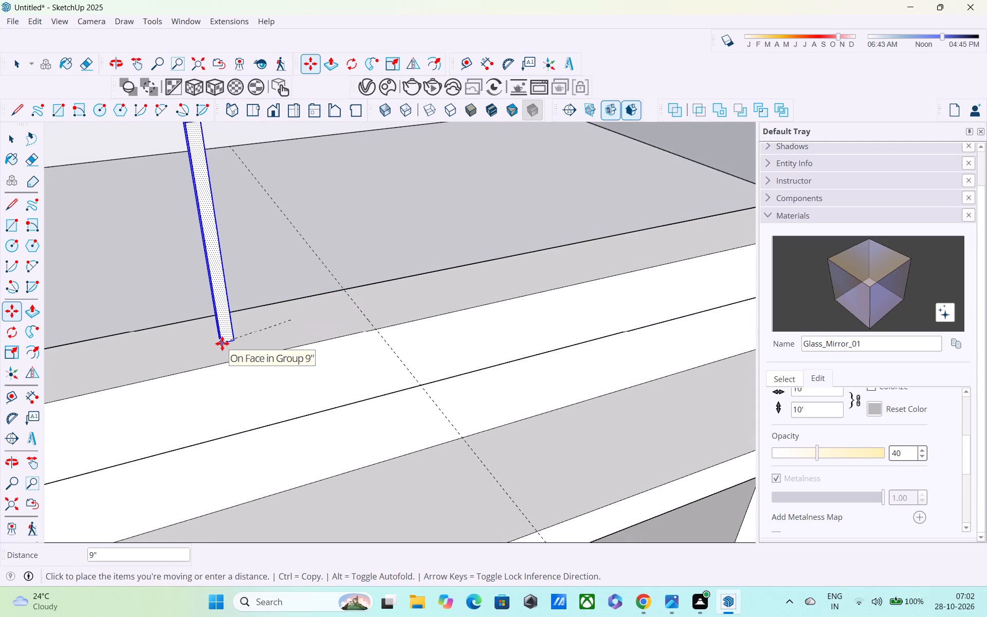
pyautogui.keyDown('shift'); pyautogui.moveTo(222, 344); pyautogui.dragTo(590, 295, button='middle'); pyautogui.keyUp('shift')
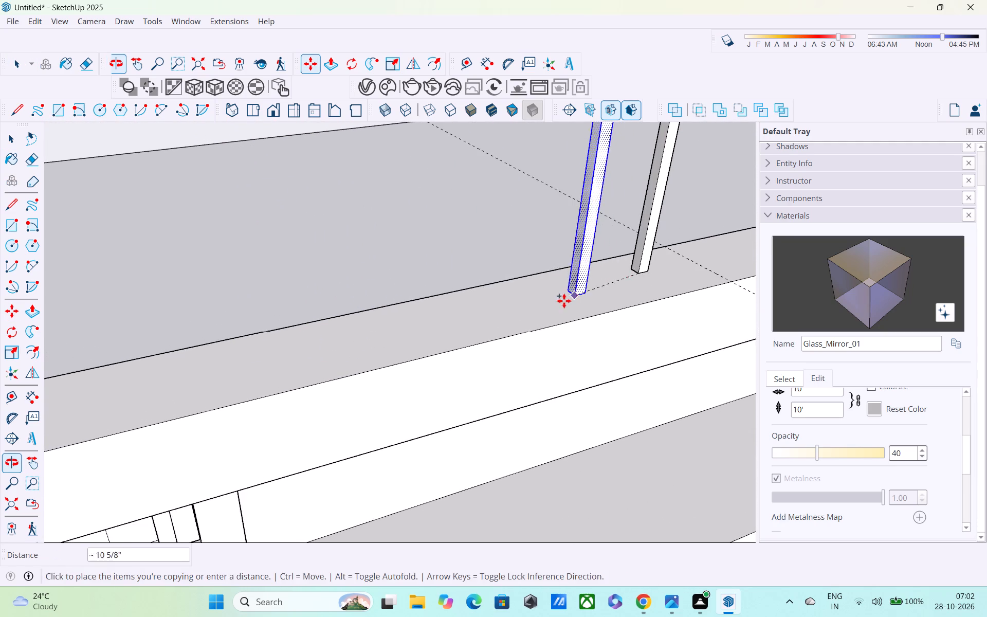
pyautogui.scroll(-1, 564, 301)
pyautogui.moveTo(360, 343); pyautogui.dragTo(621, 284, button='middle')
pyautogui.moveTo(624, 292); pyautogui.dragTo(572, 290, button='middle')
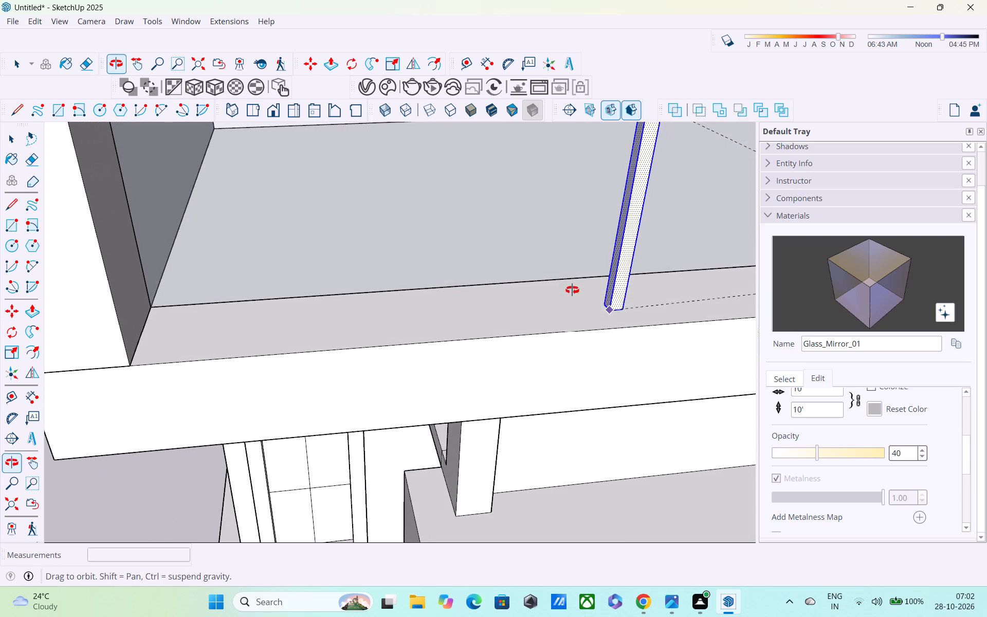
pyautogui.moveTo(572, 290); pyautogui.dragTo(601, 281, button='middle')
pyautogui.moveTo(523, 307); pyautogui.dragTo(454, 273, button='middle')
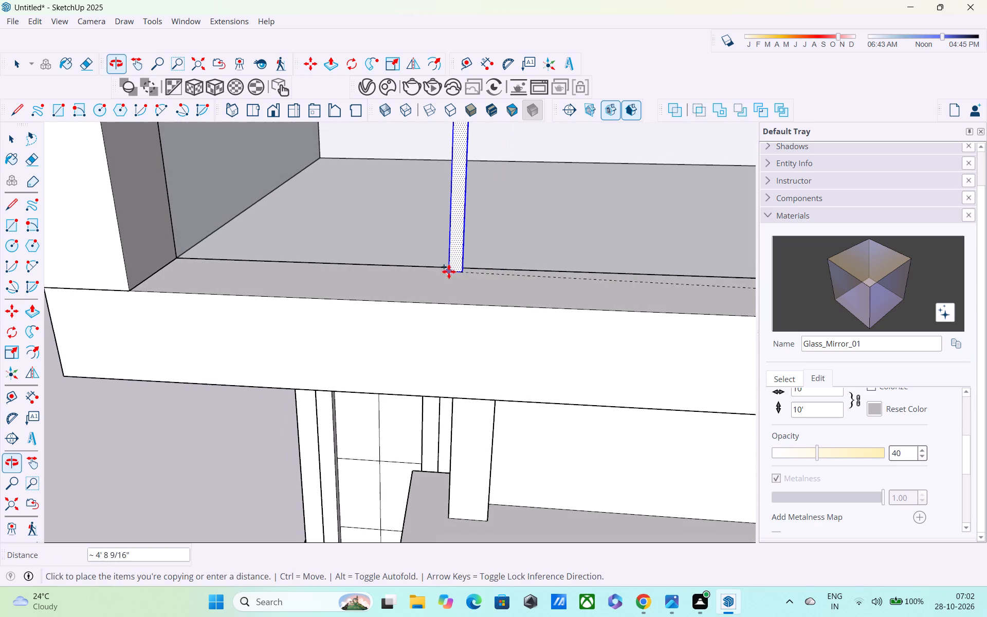
pyautogui.click(473, 286)
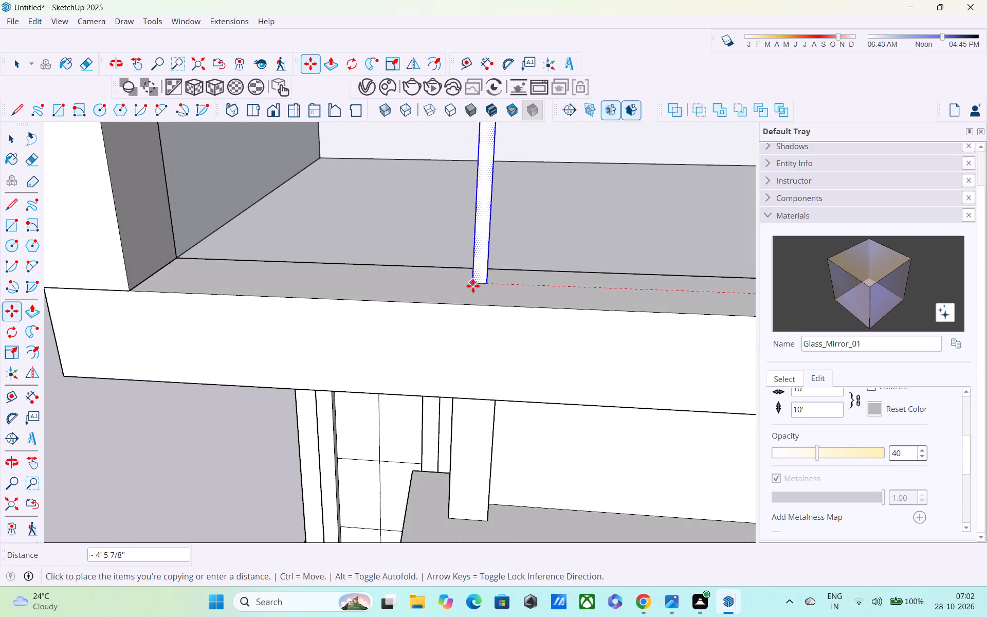
# Divide the copy distance by 6 to fill the span between the two posts with evenly spaced copies.
pyautogui.moveTo(478, 291); pyautogui.dragTo(433, 375, button='middle')
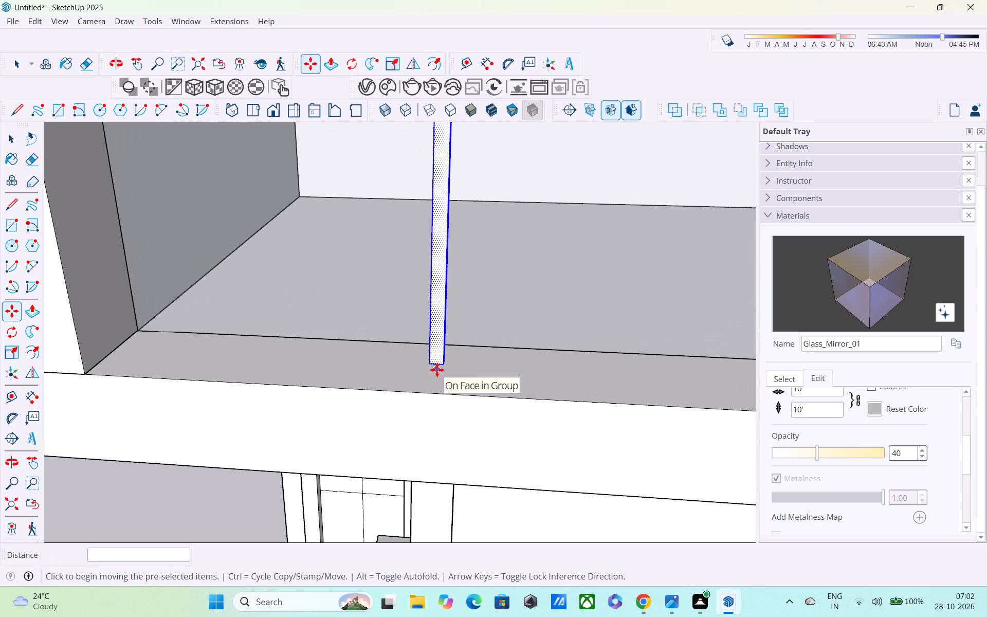
pyautogui.press('/')
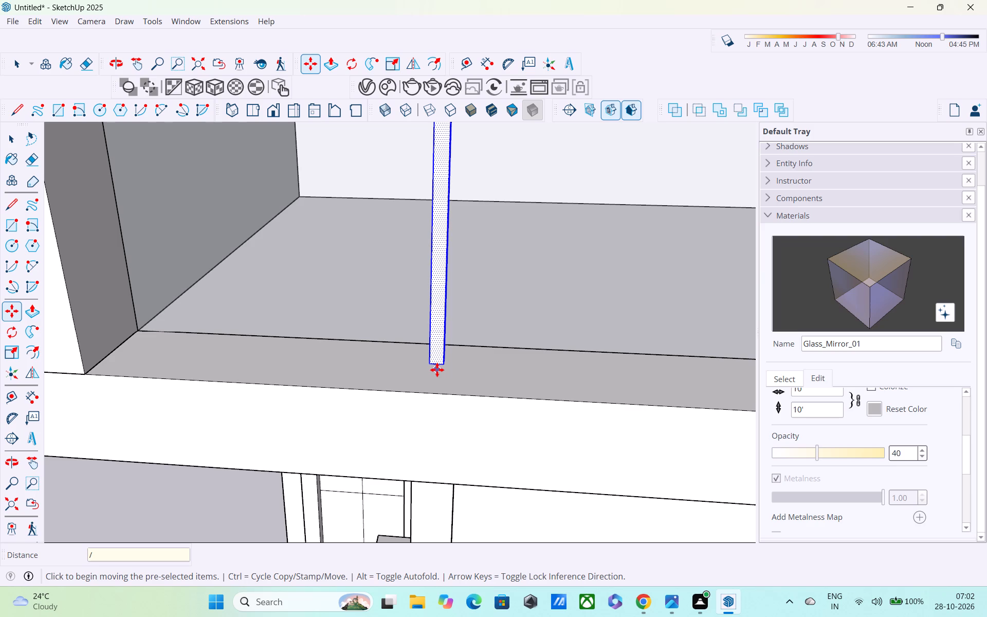
pyautogui.press('6')
pyautogui.press('Return')
# Push/Pull the top of the post nearest the guide up to the balcony ceiling, about 7' 11".
pyautogui.scroll(-4, 425, 373)
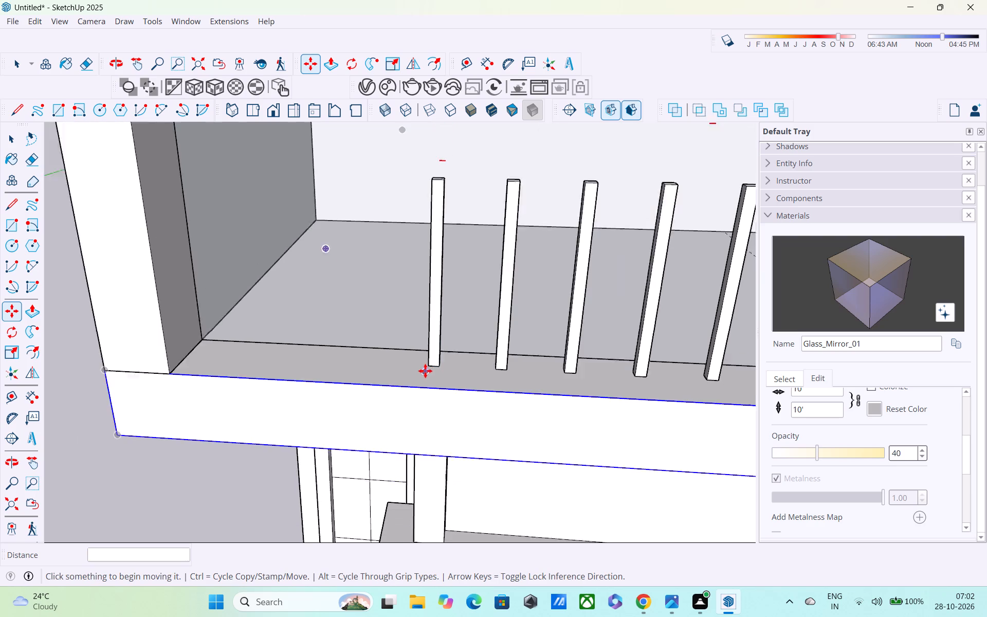
pyautogui.scroll(1, 446, 376)
pyautogui.scroll(-5, 446, 376)
pyautogui.moveTo(491, 387); pyautogui.dragTo(356, 485, button='middle')
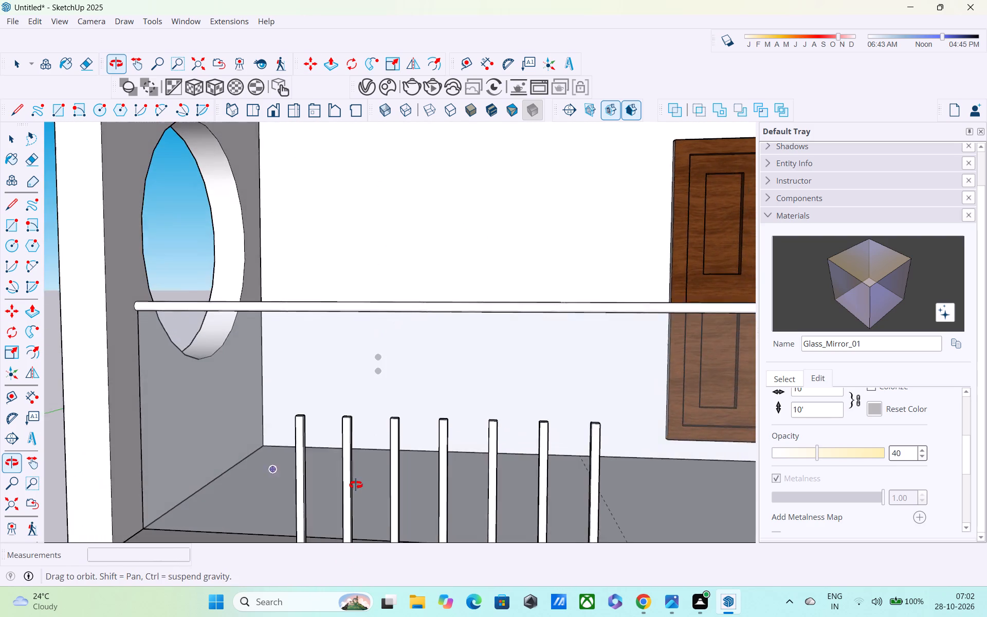
pyautogui.moveTo(356, 485); pyautogui.dragTo(357, 494, button='middle')
pyautogui.moveTo(357, 495); pyautogui.dragTo(361, 616, button='middle')
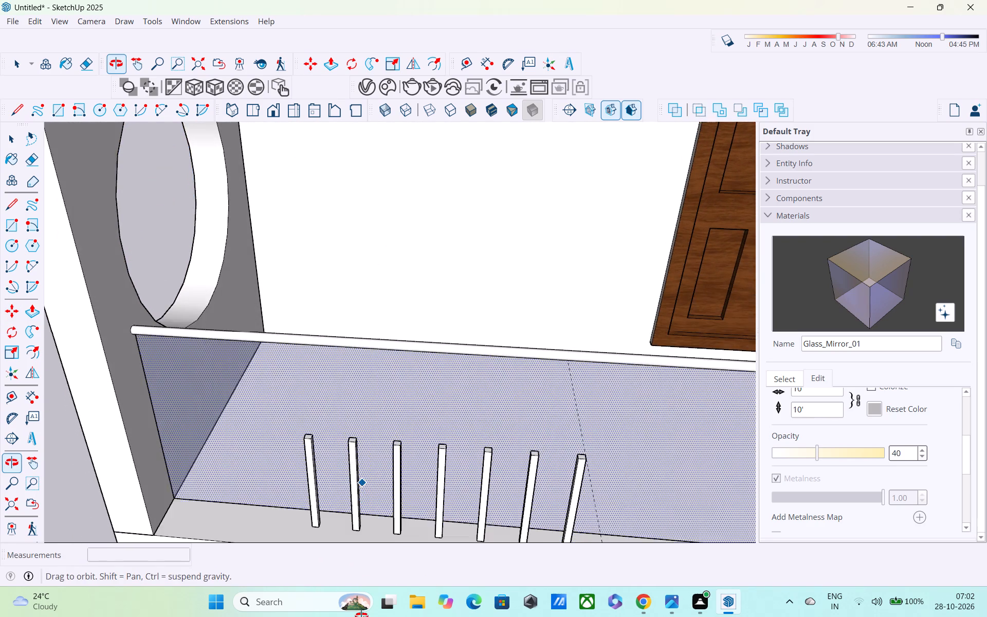
pyautogui.moveTo(361, 616); pyautogui.dragTo(365, 616, button='middle')
pyautogui.scroll(-1, 364, 616)
pyautogui.press('p')
pyautogui.scroll(4, 612, 437)
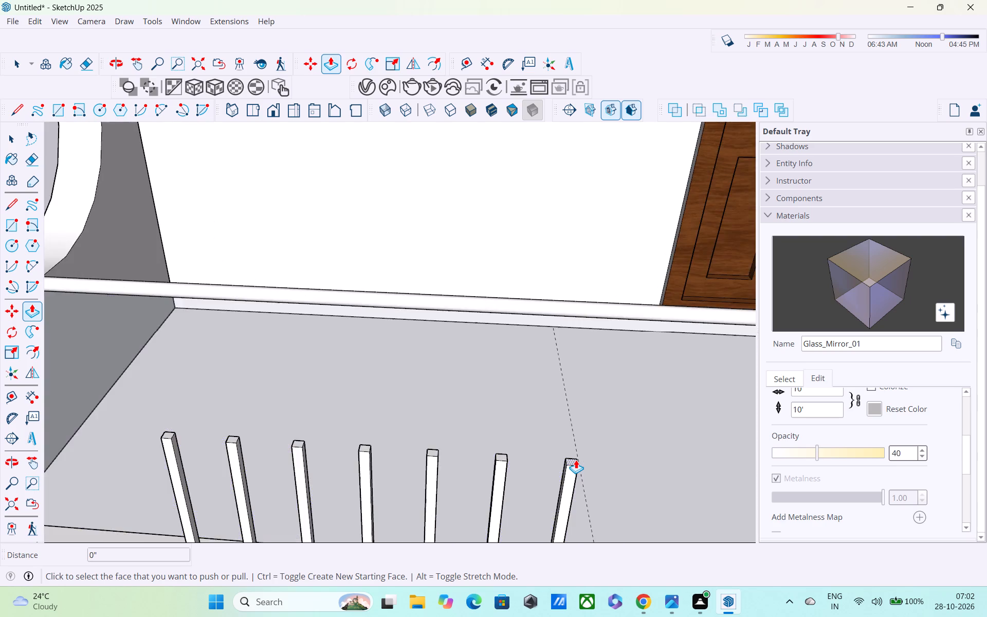
pyautogui.scroll(3, 576, 460)
pyautogui.click(576, 460)
pyautogui.scroll(-4, 575, 281)
pyautogui.moveTo(575, 281); pyautogui.dragTo(547, 507, button='middle')
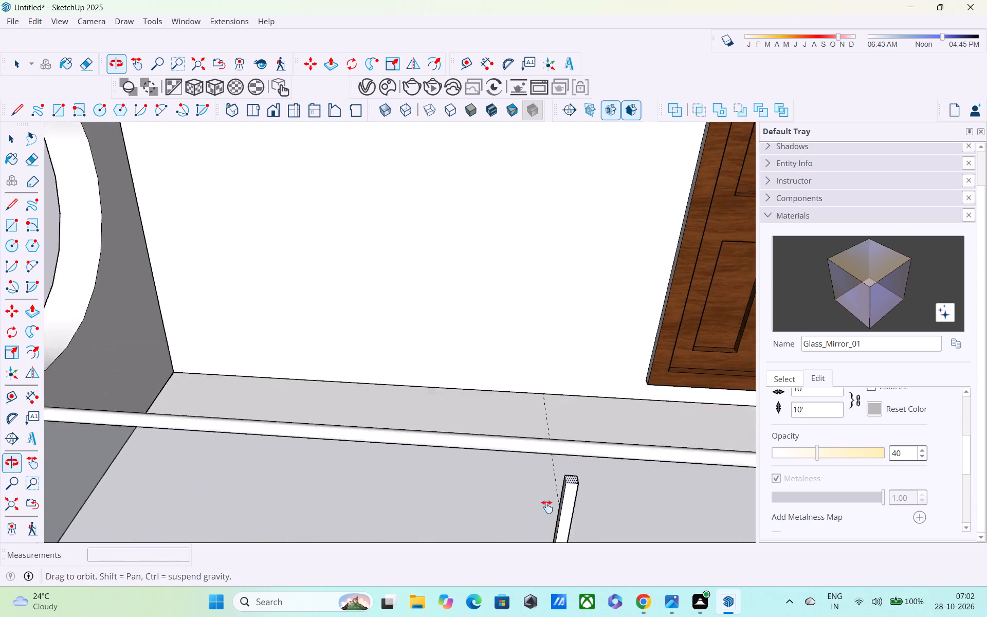
pyautogui.moveTo(547, 507); pyautogui.dragTo(523, 616, button='middle')
pyautogui.moveTo(522, 339); pyautogui.dragTo(509, 556, button='middle')
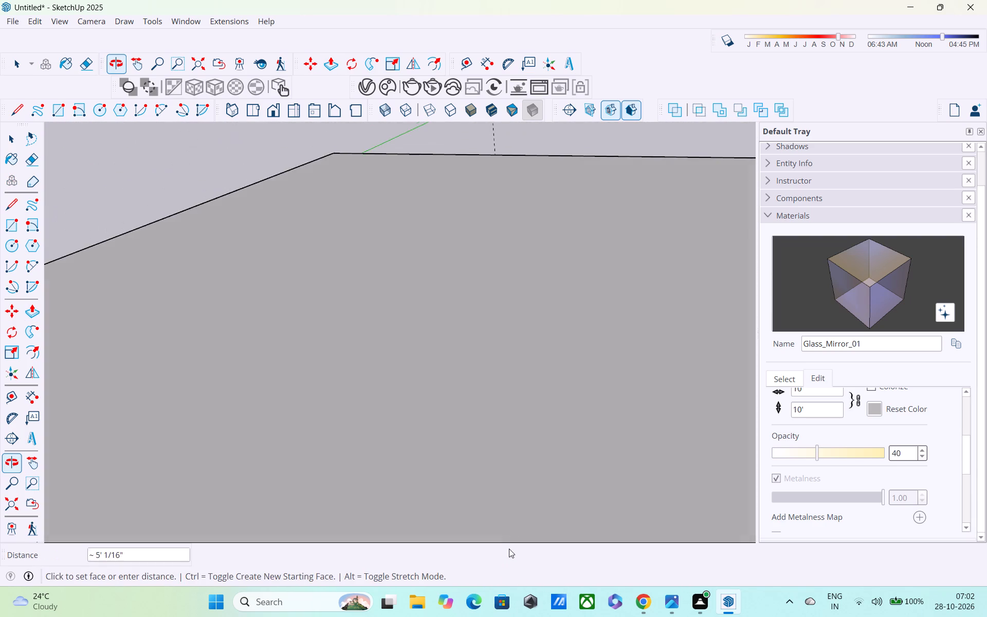
pyautogui.scroll(-5, 508, 540)
pyautogui.moveTo(508, 561); pyautogui.dragTo(509, 420, button='middle')
pyautogui.moveTo(513, 464); pyautogui.dragTo(527, 232, button='middle')
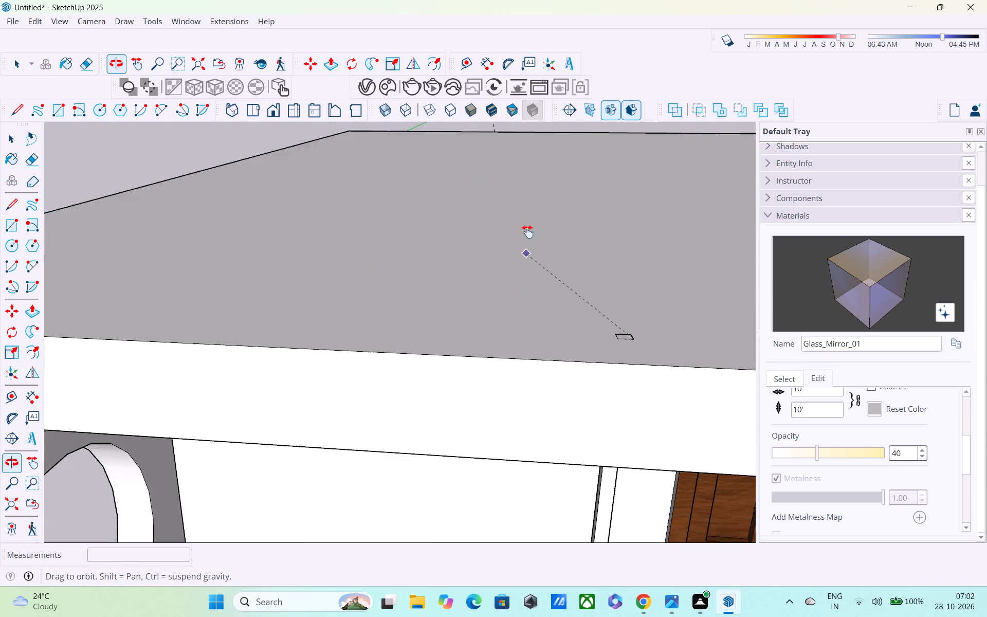
pyautogui.moveTo(527, 232); pyautogui.dragTo(531, 167, button='middle')
pyautogui.scroll(-4, 536, 229)
pyautogui.moveTo(541, 302); pyautogui.dragTo(528, 296, button='middle')
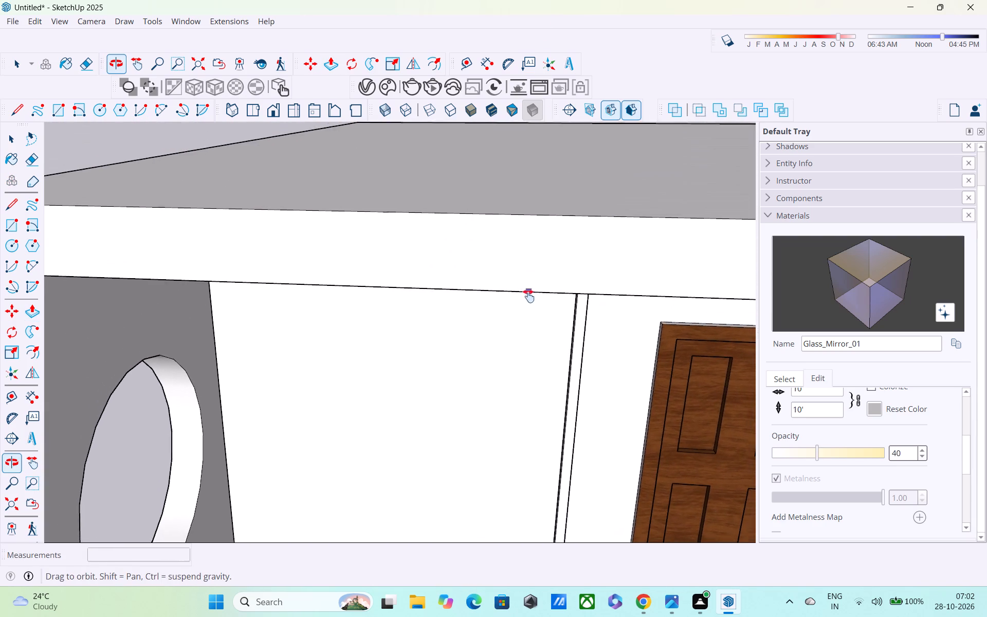
pyautogui.moveTo(528, 296); pyautogui.dragTo(528, 297, button='middle')
pyautogui.moveTo(545, 303); pyautogui.dragTo(572, 146, button='middle')
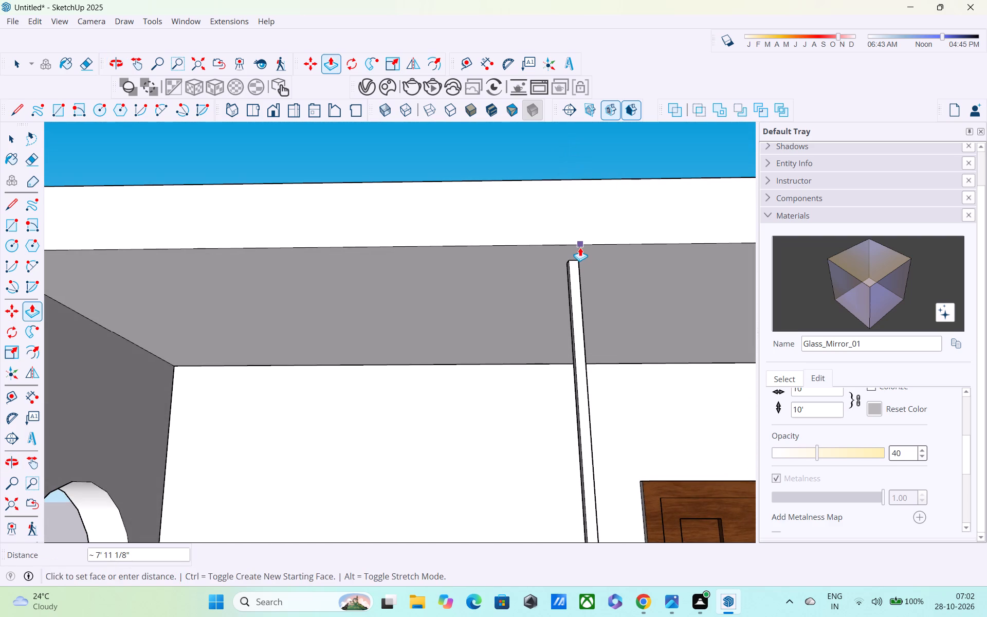
pyautogui.click(580, 247)
# Extend the two short posts closest to the full-height post up to the balcony ceiling by repeating the last Push/Pull.
pyautogui.moveTo(450, 389); pyautogui.dragTo(460, 244, button='middle')
pyautogui.scroll(-5, 466, 259)
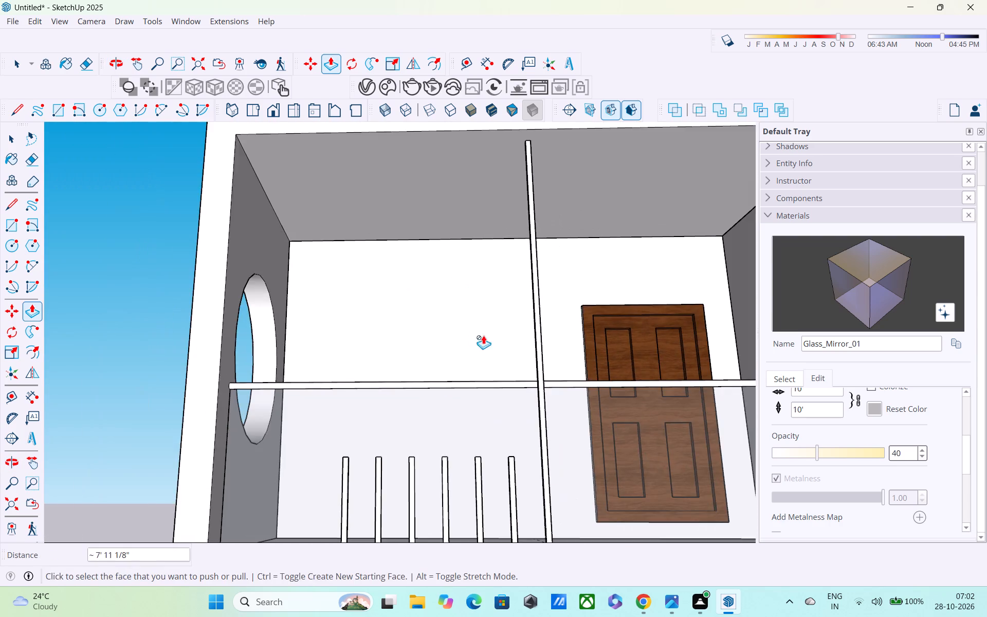
pyautogui.moveTo(487, 358); pyautogui.dragTo(486, 264, button='middle')
pyautogui.moveTo(523, 312); pyautogui.dragTo(455, 426, button='middle')
pyautogui.scroll(4, 500, 338)
pyautogui.scroll(-1, 506, 331)
pyautogui.scroll(1, 506, 331)
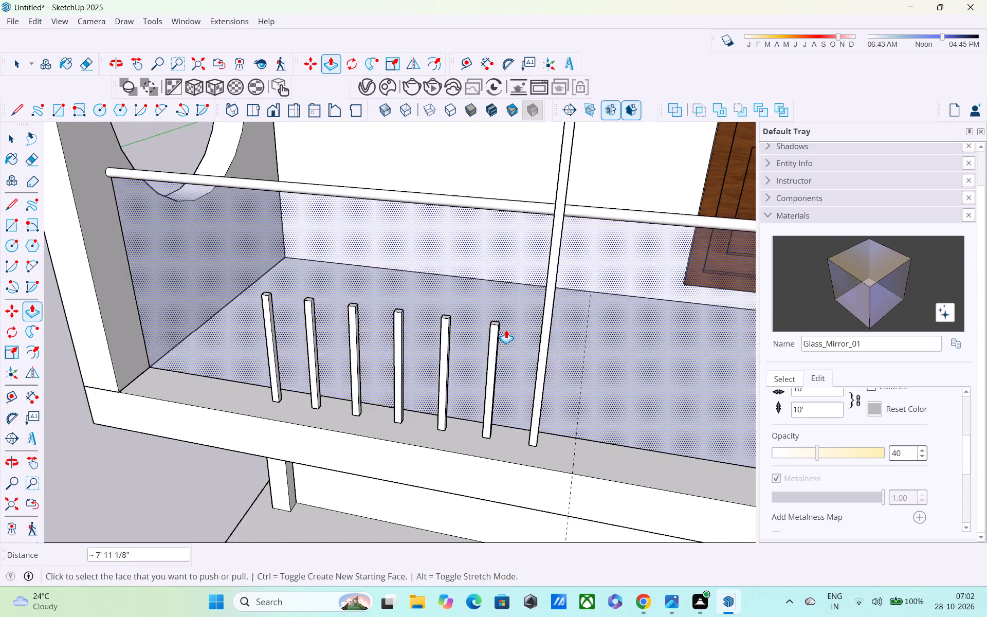
pyautogui.scroll(5, 506, 330)
pyautogui.doubleClick(490, 329)
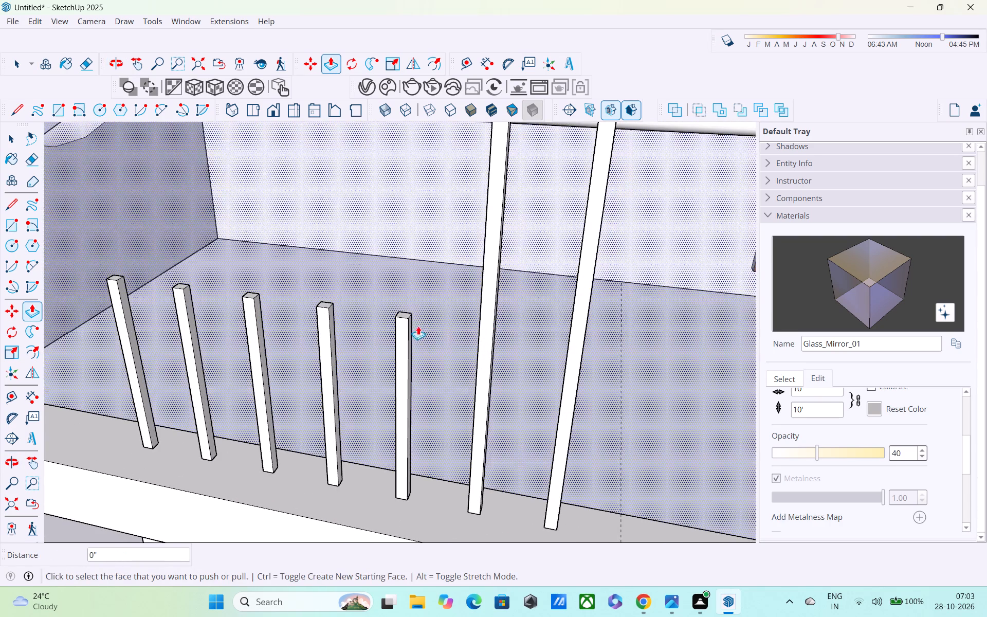
pyautogui.doubleClick(403, 316)
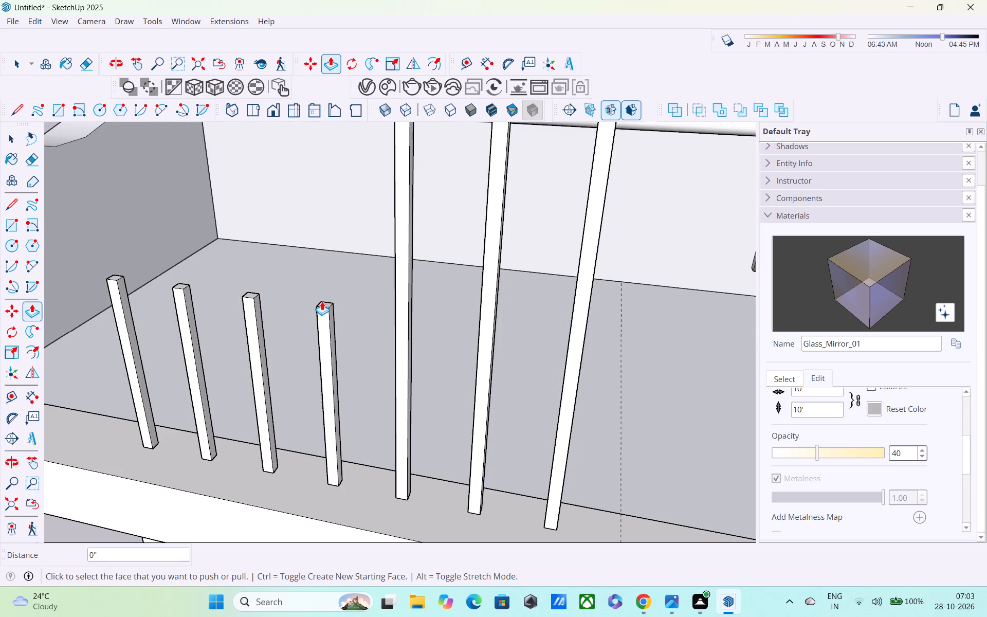
pyautogui.click(322, 301)
pyautogui.press('Escape')
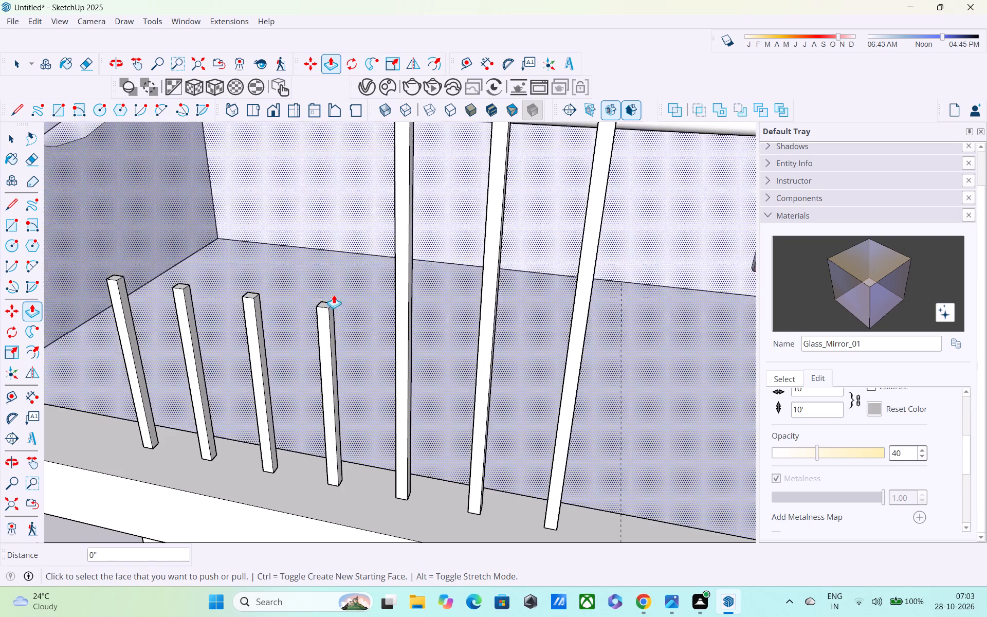
# Extend the four remaining short posts up to the balcony ceiling with the same Push/Pull distance.
pyautogui.scroll(9, 331, 301)
pyautogui.doubleClick(324, 310)
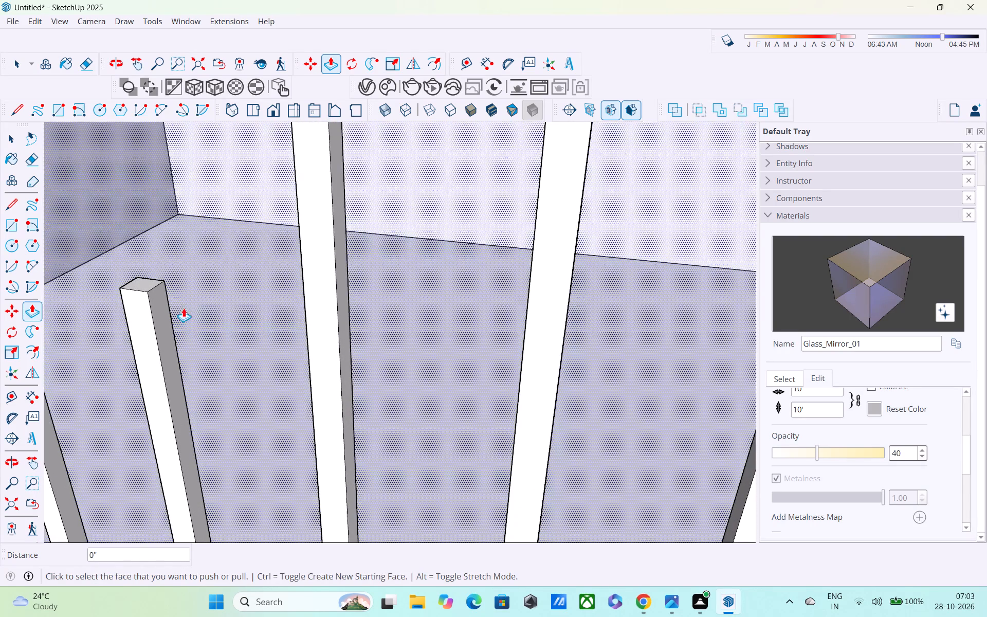
pyautogui.doubleClick(134, 281)
pyautogui.scroll(-2, 146, 299)
pyautogui.moveTo(147, 301); pyautogui.dragTo(290, 362, button='middle')
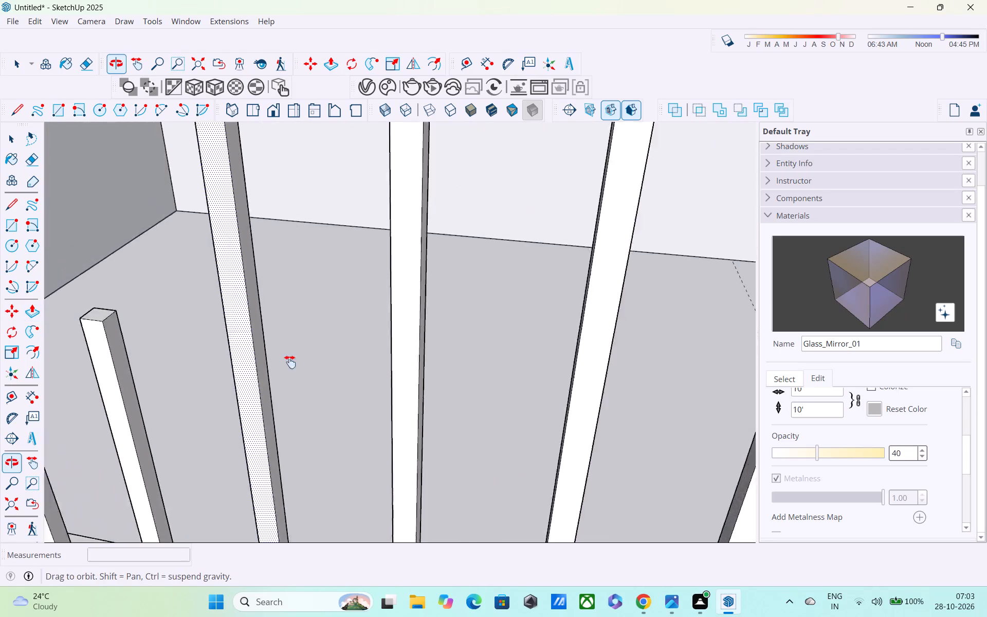
pyautogui.moveTo(290, 362); pyautogui.dragTo(422, 397, button='middle')
pyautogui.doubleClick(256, 361)
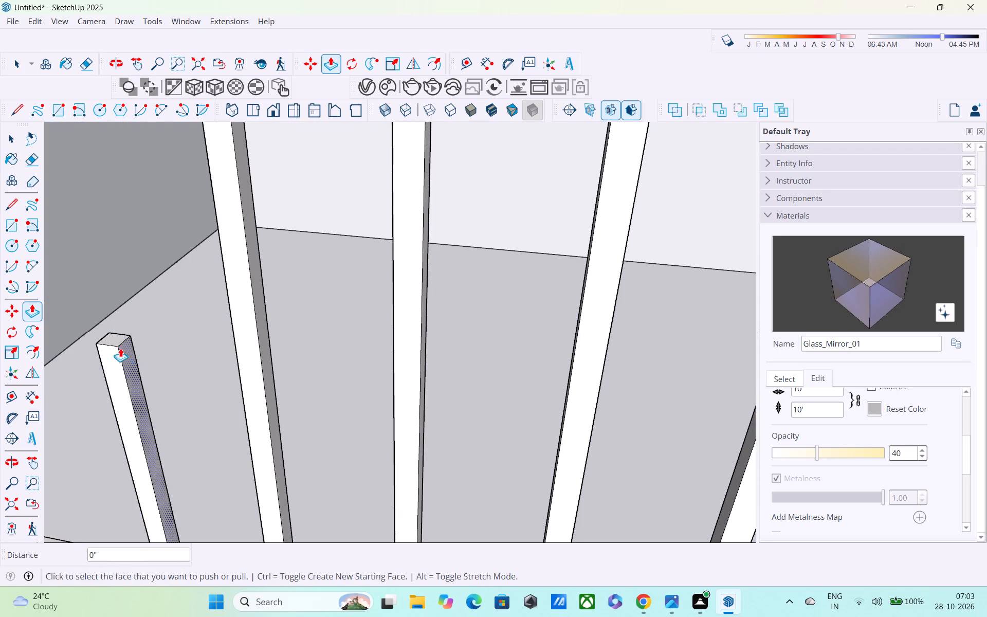
pyautogui.doubleClick(118, 343)
# Examine the full-height post screen on the balcony and how it sits in the house facade.
pyautogui.scroll(-3, 120, 347)
pyautogui.moveTo(142, 364); pyautogui.dragTo(294, 464, button='middle')
pyautogui.scroll(1, 295, 464)
pyautogui.scroll(-2, 296, 442)
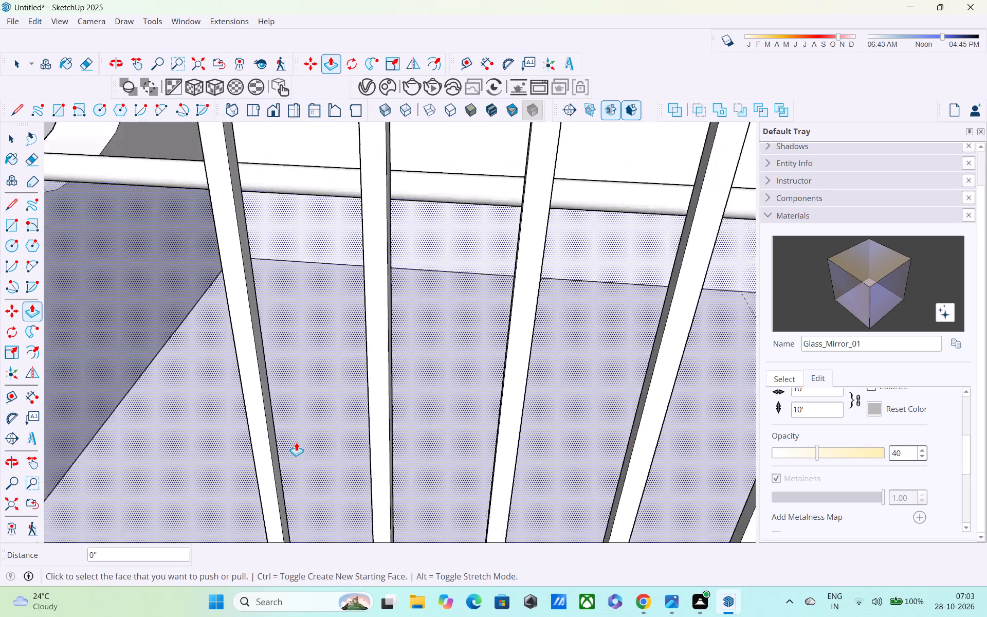
pyautogui.scroll(-16, 296, 442)
pyautogui.moveTo(294, 403); pyautogui.dragTo(312, 284, button='middle')
pyautogui.scroll(-5, 313, 283)
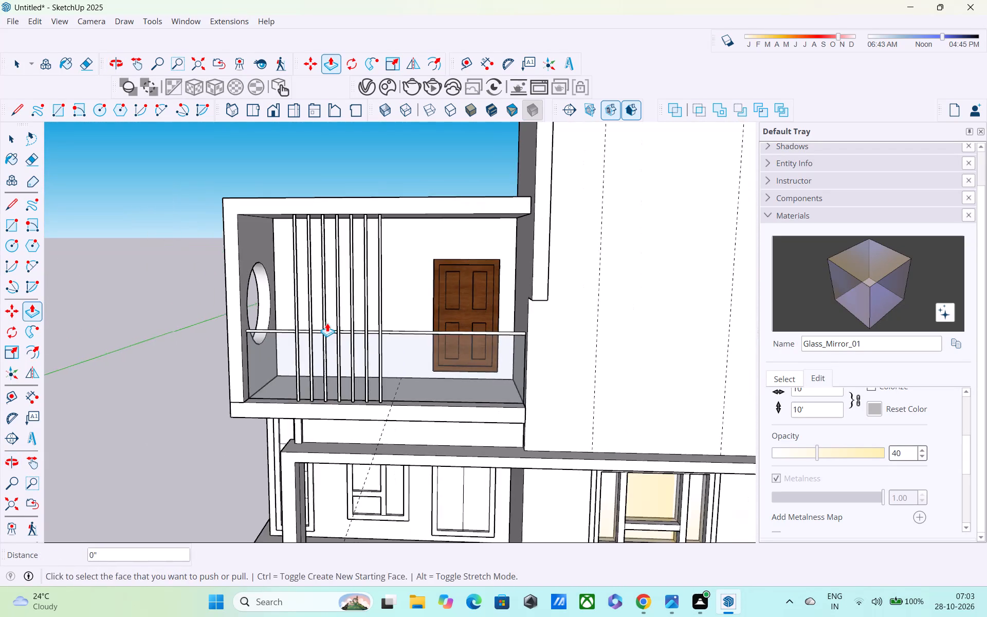
pyautogui.moveTo(327, 323); pyautogui.dragTo(334, 301, button='middle')
pyautogui.scroll(1, 334, 301)
pyautogui.scroll(-3, 336, 301)
pyautogui.moveTo(338, 309); pyautogui.dragTo(541, 376, button='middle')
pyautogui.moveTo(540, 369); pyautogui.dragTo(418, 325, button='middle')
pyautogui.press('space')
pyautogui.click(341, 308)
pyautogui.moveTo(508, 393); pyautogui.dragTo(529, 406, button='middle')
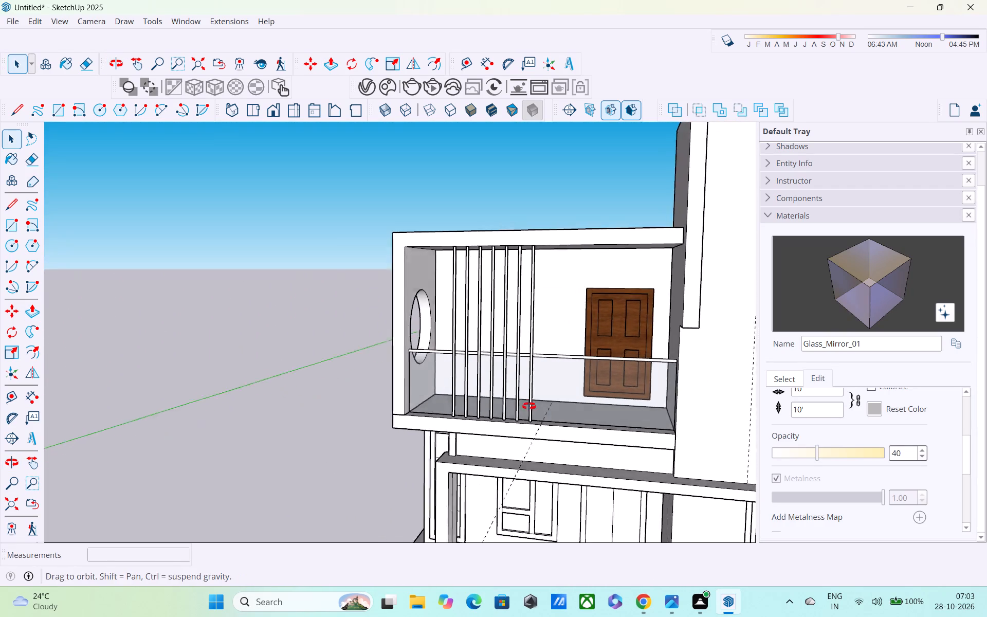
pyautogui.moveTo(529, 406); pyautogui.dragTo(566, 377, button='middle')
pyautogui.scroll(-4, 569, 368)
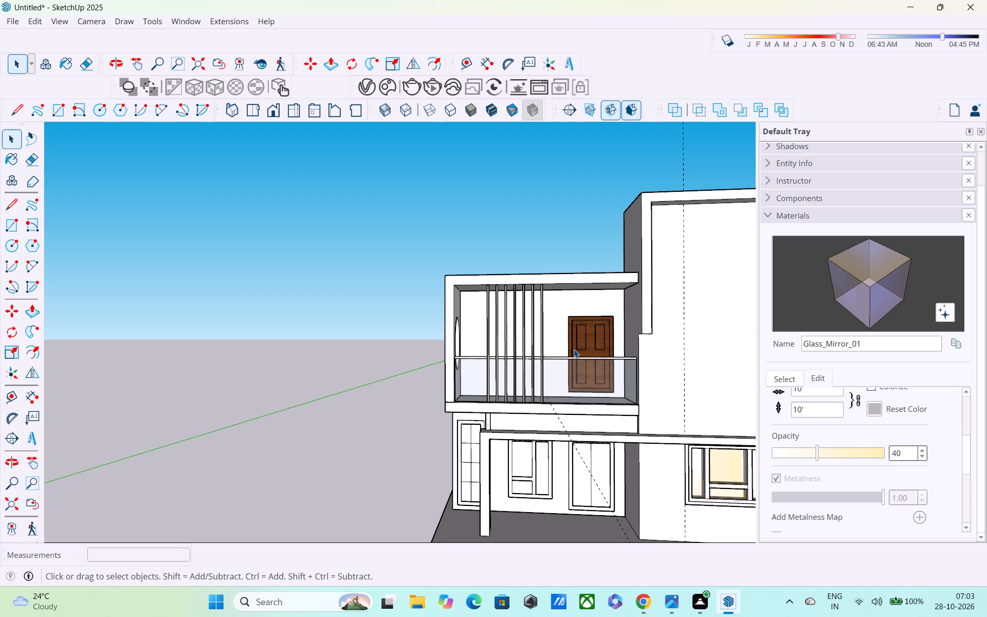
pyautogui.scroll(1, 584, 353)
pyautogui.scroll(-4, 584, 353)
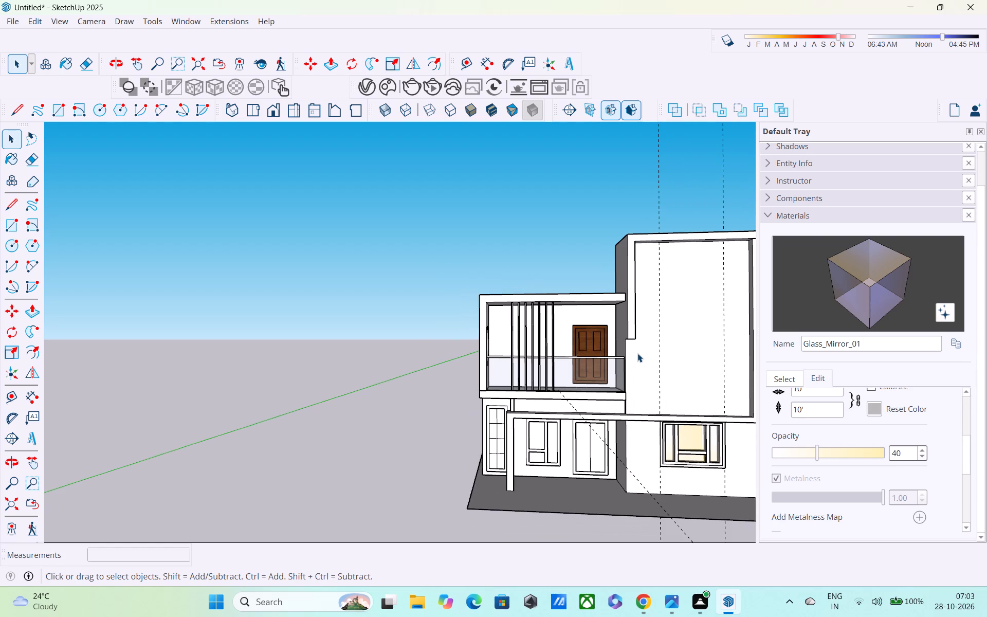
# Select and delete the two vertical guide lines crossing the tall upper wall panel.
pyautogui.keyDown('shift'); pyautogui.moveTo(637, 352); pyautogui.dragTo(589, 460, button='middle'); pyautogui.keyUp('shift')
pyautogui.scroll(-4, 590, 432)
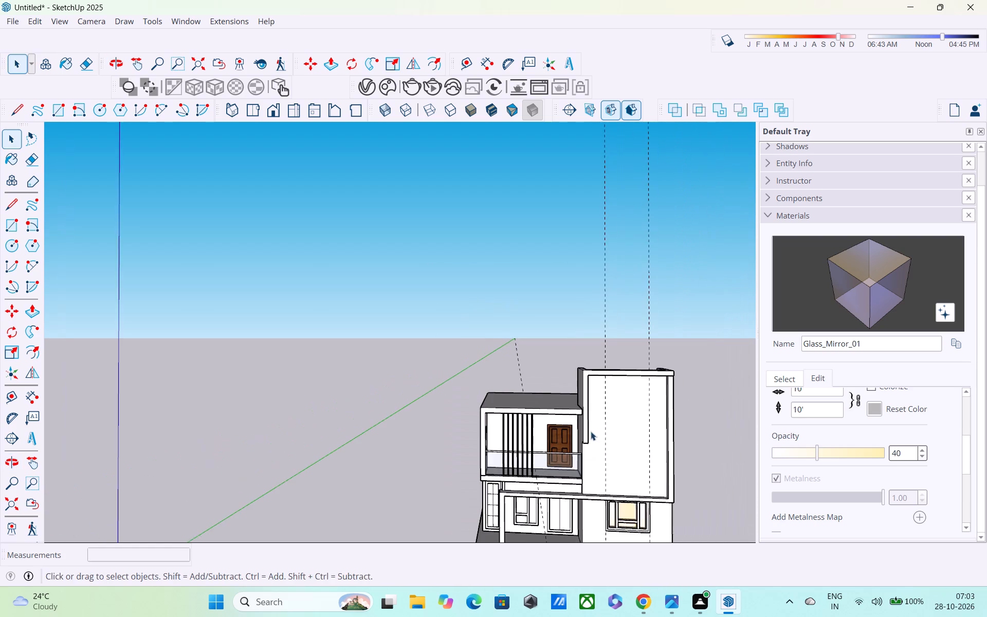
pyautogui.keyDown('shift'); pyautogui.moveTo(601, 441); pyautogui.dragTo(468, 473, button='middle'); pyautogui.keyUp('shift')
pyautogui.scroll(-1, 467, 464)
pyautogui.moveTo(538, 460); pyautogui.dragTo(540, 395, button='middle')
pyautogui.scroll(3, 524, 456)
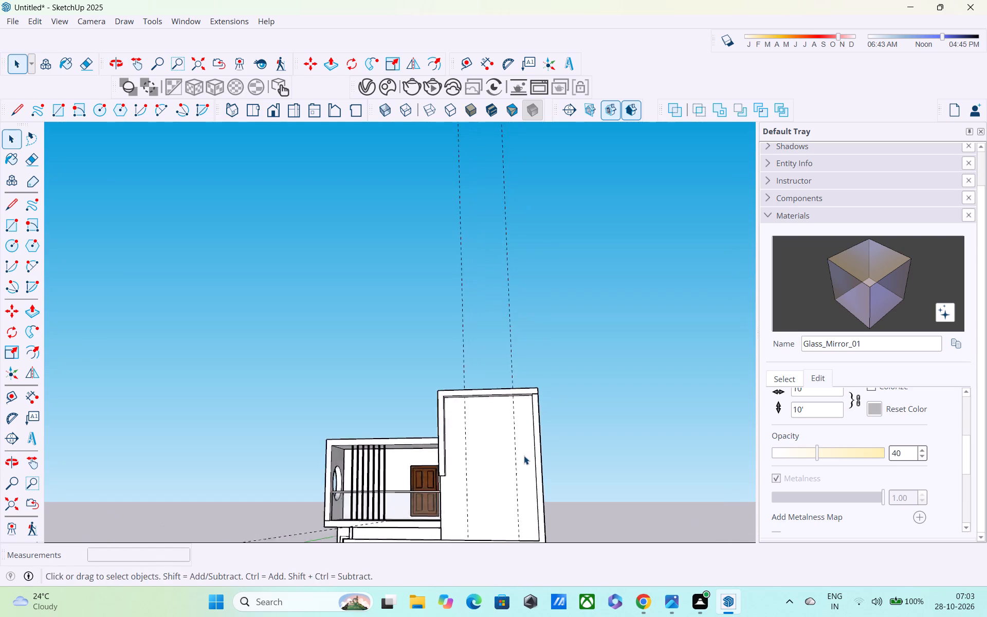
pyautogui.scroll(1, 524, 456)
pyautogui.keyDown('shift'); pyautogui.scroll(-1, 523, 448); pyautogui.keyUp('shift')
pyautogui.keyDown('shift'); pyautogui.moveTo(523, 448); pyautogui.dragTo(544, 291, button='middle'); pyautogui.keyUp('shift')
pyautogui.moveTo(536, 353); pyautogui.dragTo(533, 398, button='middle')
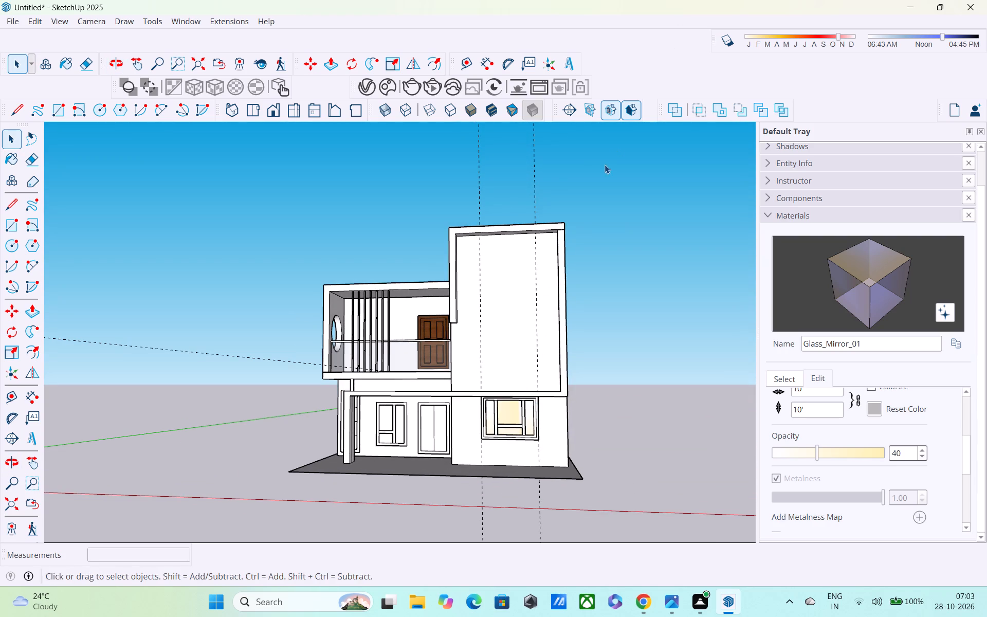
pyautogui.moveTo(584, 170); pyautogui.dragTo(401, 177)
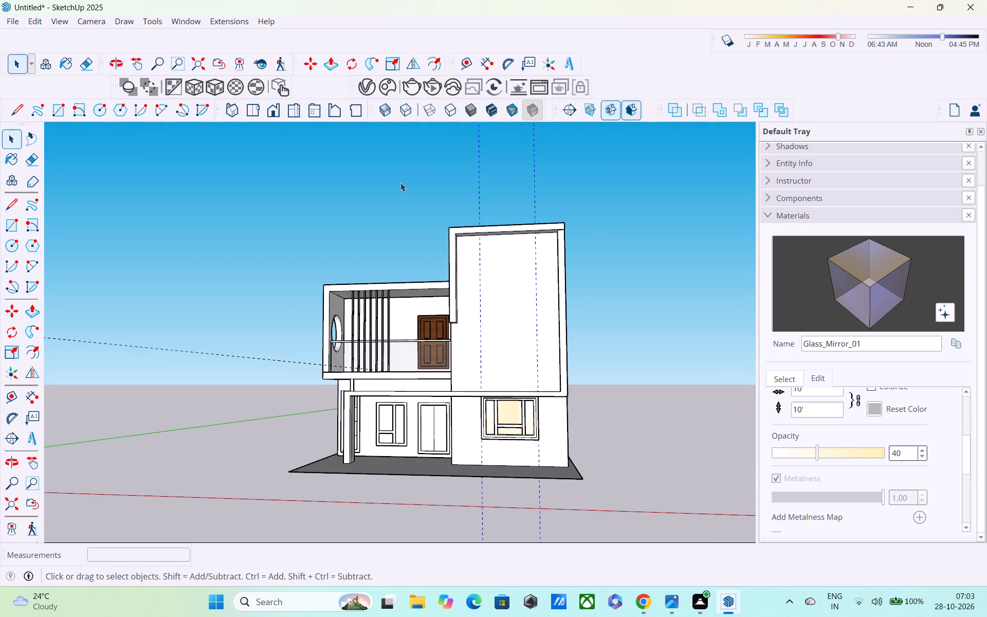
pyautogui.press('Delete')
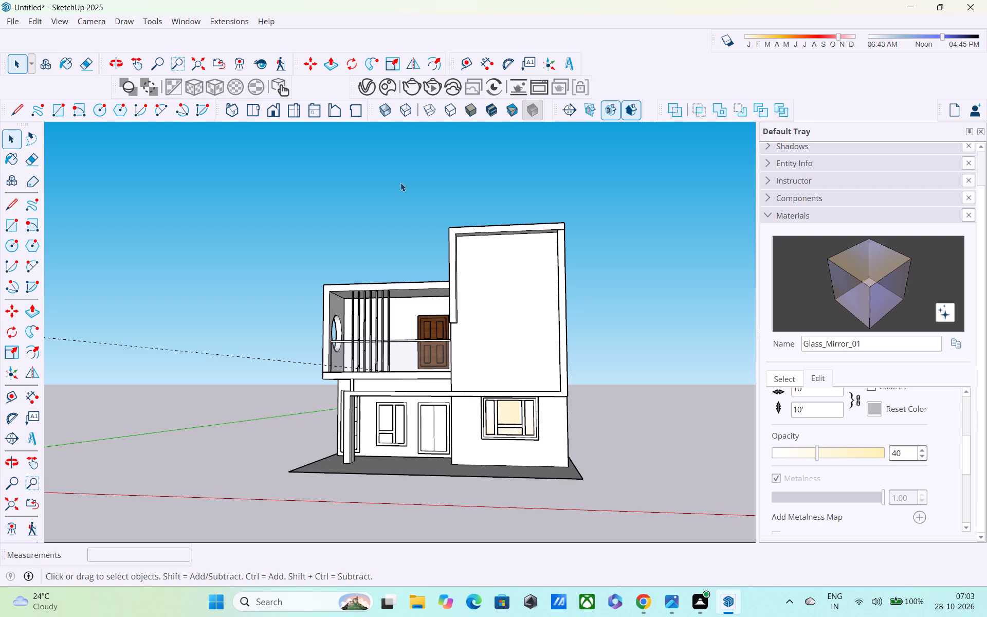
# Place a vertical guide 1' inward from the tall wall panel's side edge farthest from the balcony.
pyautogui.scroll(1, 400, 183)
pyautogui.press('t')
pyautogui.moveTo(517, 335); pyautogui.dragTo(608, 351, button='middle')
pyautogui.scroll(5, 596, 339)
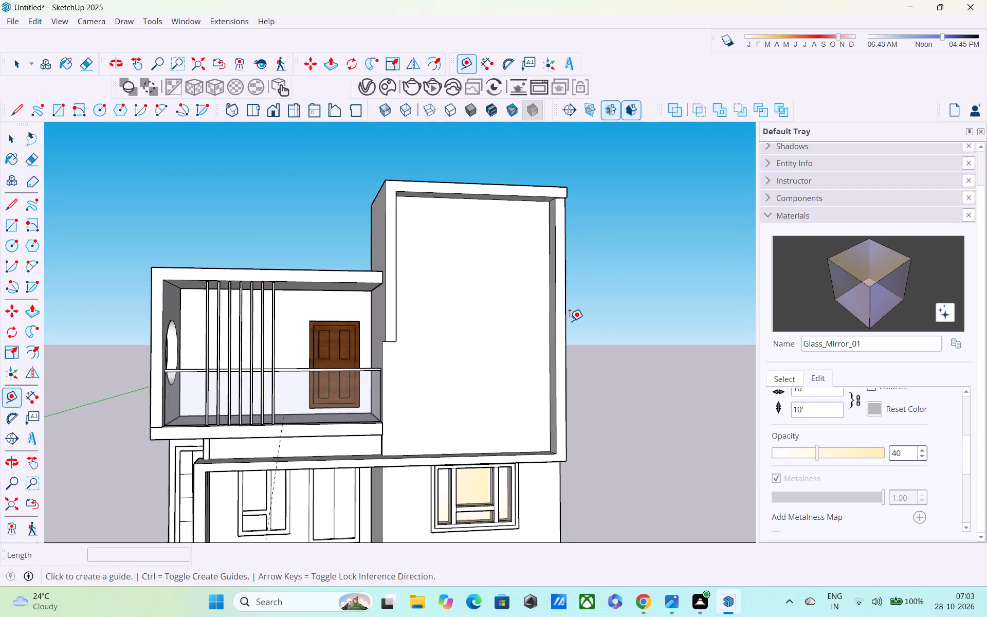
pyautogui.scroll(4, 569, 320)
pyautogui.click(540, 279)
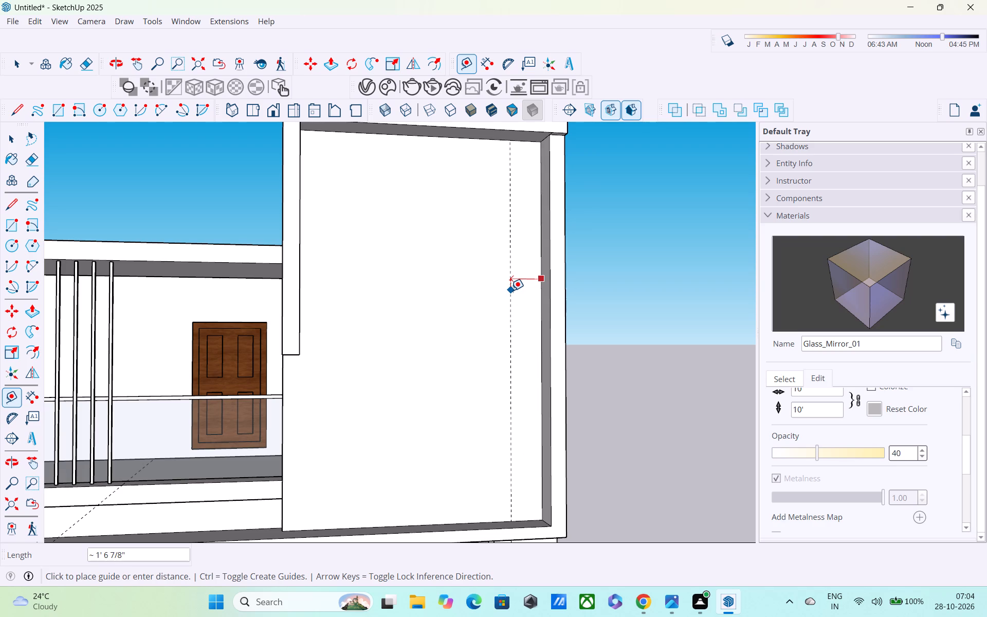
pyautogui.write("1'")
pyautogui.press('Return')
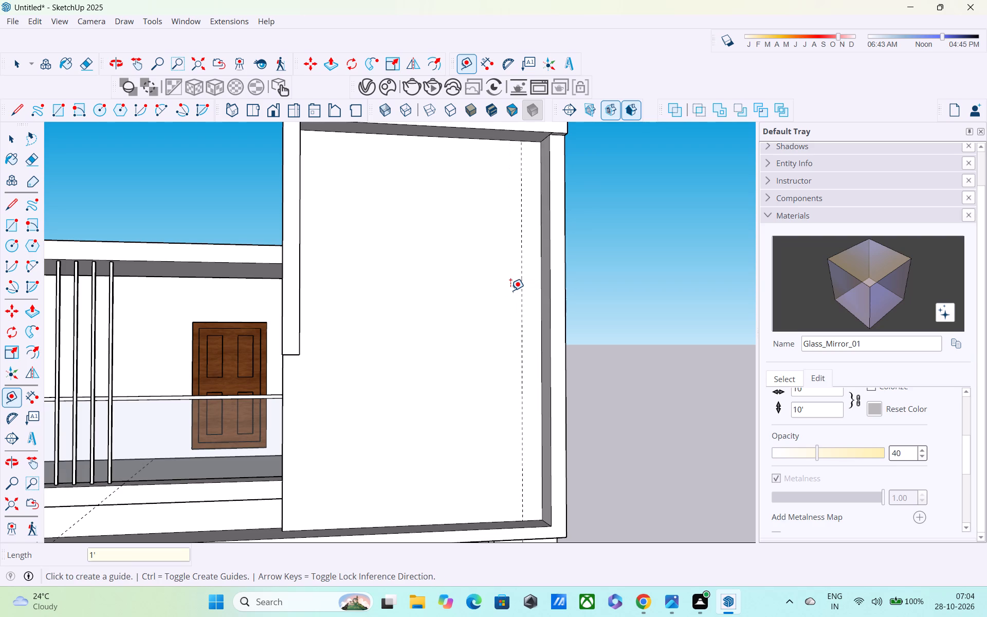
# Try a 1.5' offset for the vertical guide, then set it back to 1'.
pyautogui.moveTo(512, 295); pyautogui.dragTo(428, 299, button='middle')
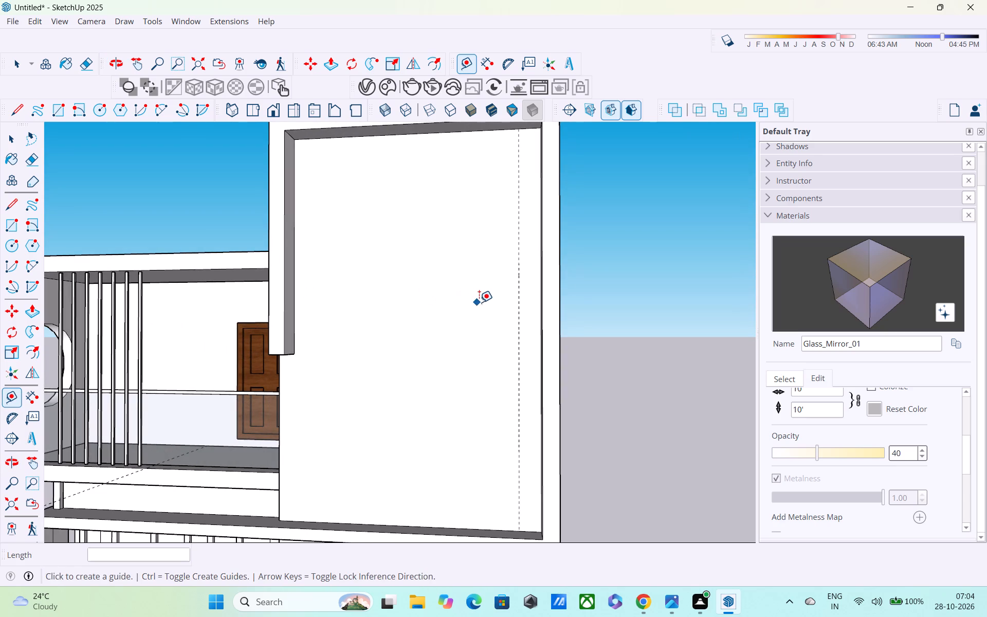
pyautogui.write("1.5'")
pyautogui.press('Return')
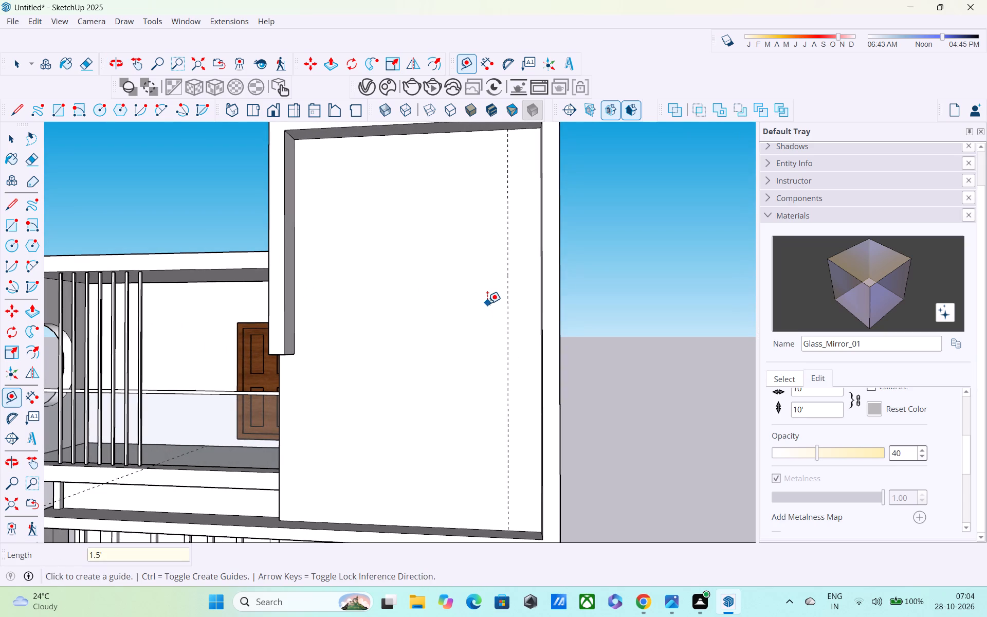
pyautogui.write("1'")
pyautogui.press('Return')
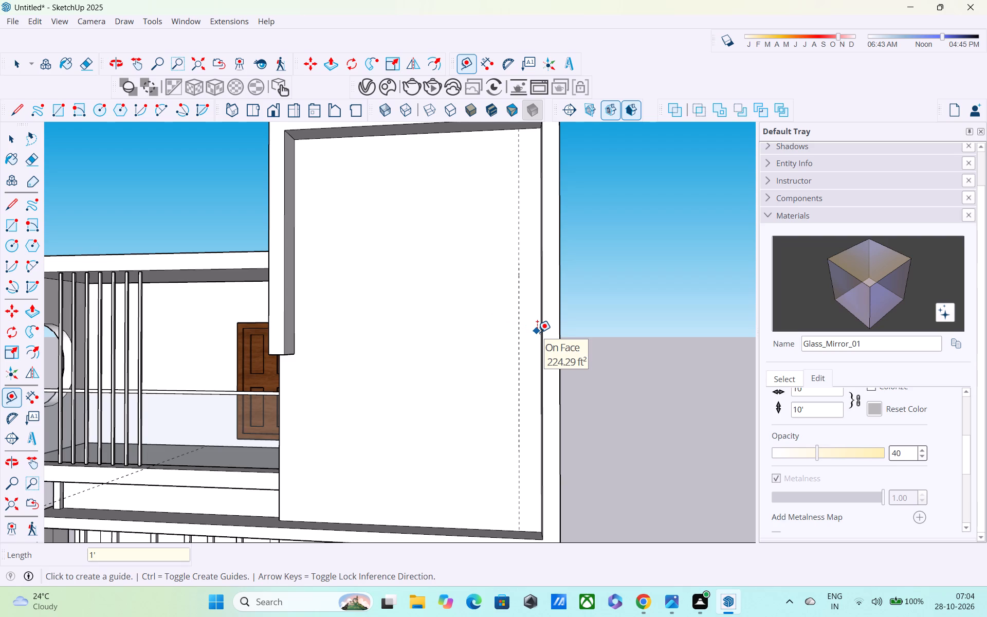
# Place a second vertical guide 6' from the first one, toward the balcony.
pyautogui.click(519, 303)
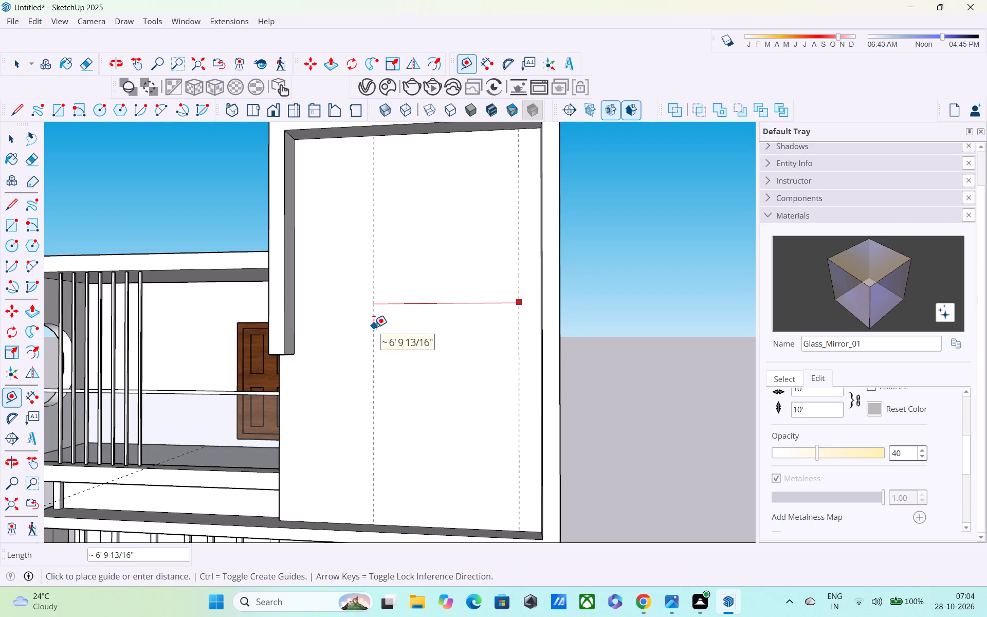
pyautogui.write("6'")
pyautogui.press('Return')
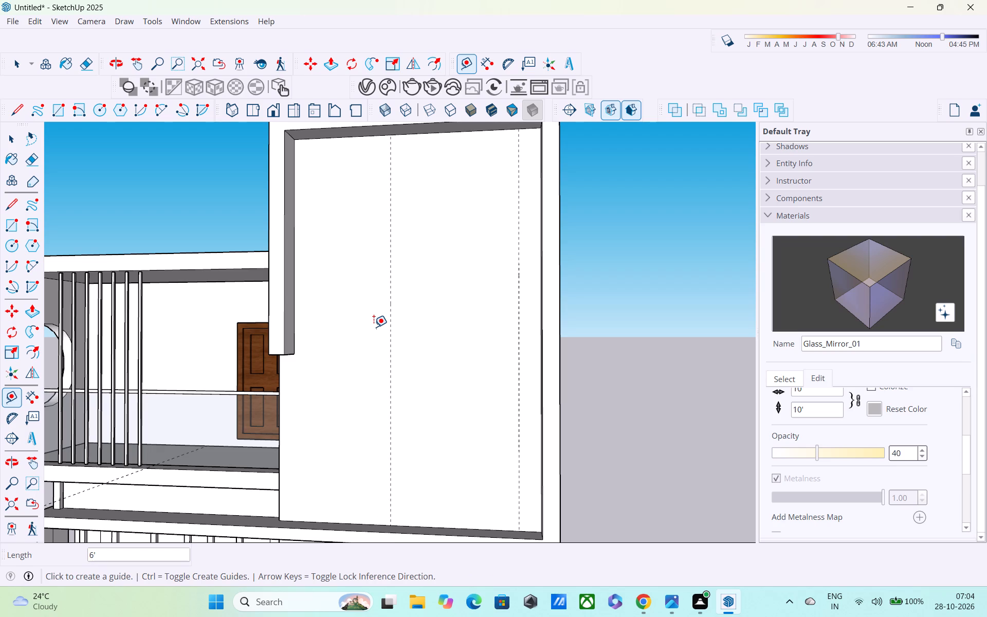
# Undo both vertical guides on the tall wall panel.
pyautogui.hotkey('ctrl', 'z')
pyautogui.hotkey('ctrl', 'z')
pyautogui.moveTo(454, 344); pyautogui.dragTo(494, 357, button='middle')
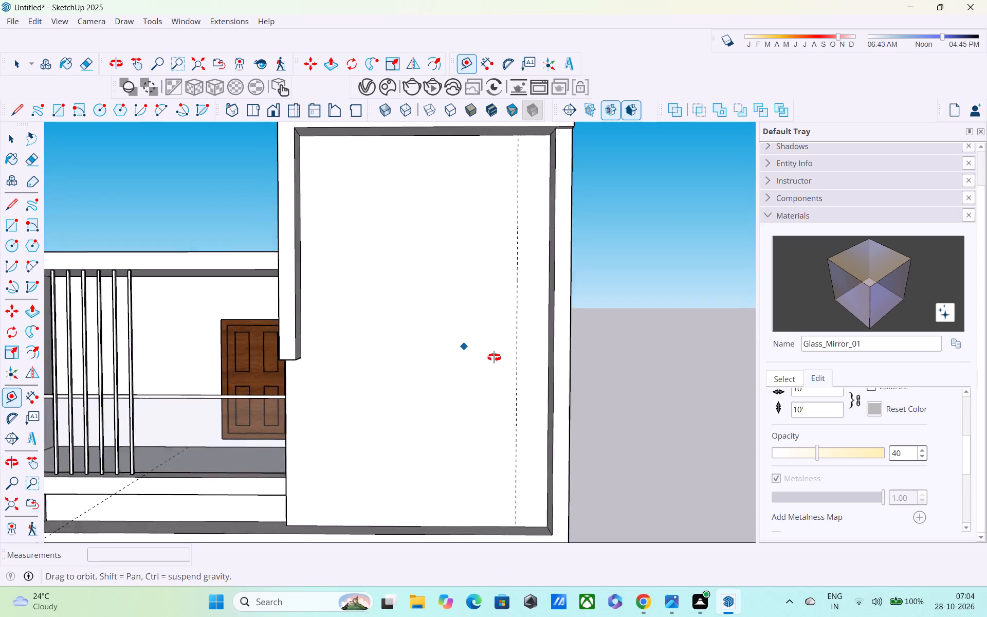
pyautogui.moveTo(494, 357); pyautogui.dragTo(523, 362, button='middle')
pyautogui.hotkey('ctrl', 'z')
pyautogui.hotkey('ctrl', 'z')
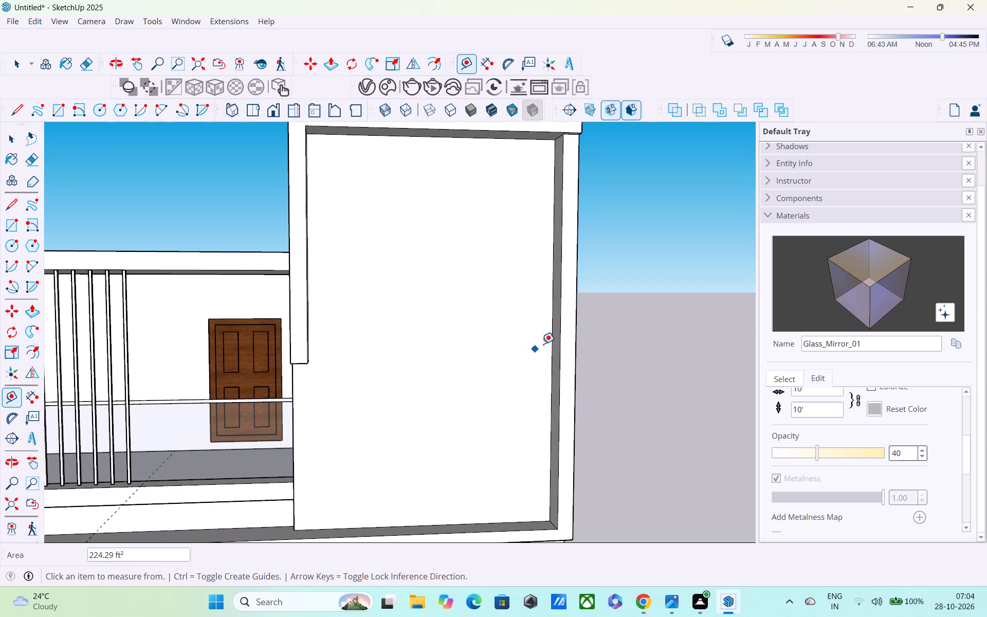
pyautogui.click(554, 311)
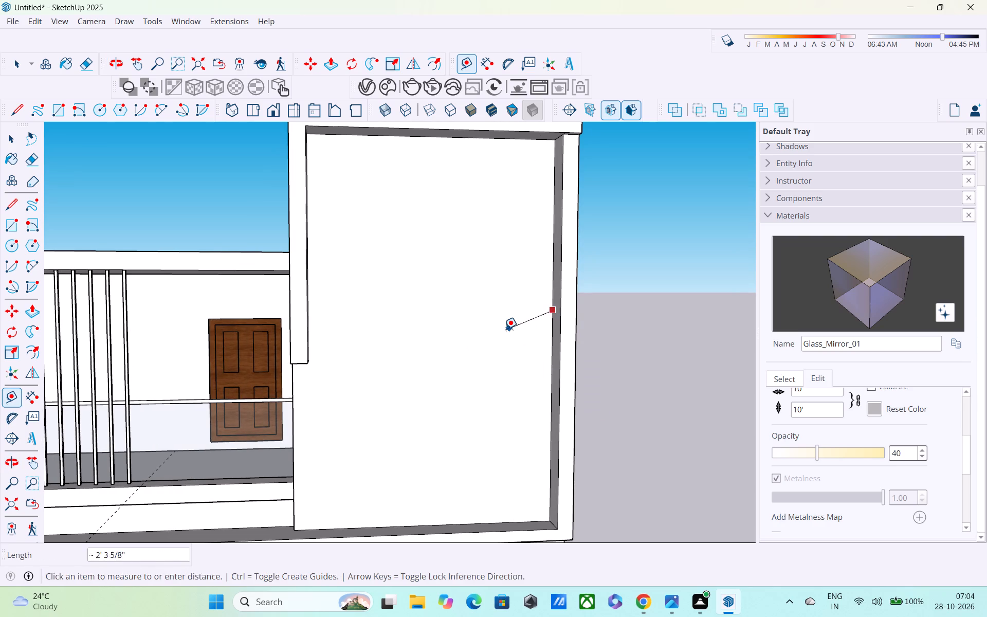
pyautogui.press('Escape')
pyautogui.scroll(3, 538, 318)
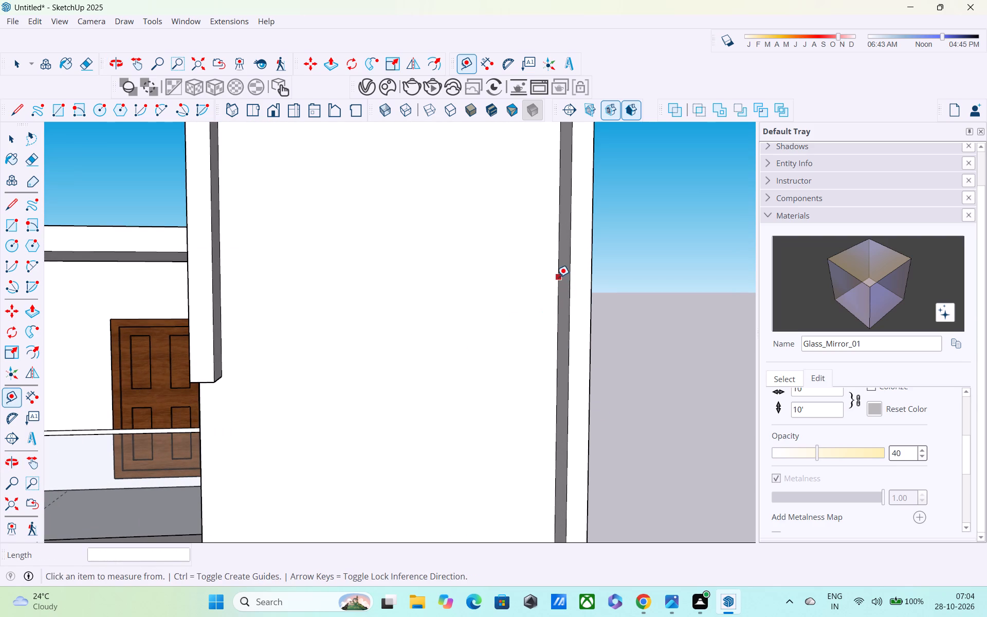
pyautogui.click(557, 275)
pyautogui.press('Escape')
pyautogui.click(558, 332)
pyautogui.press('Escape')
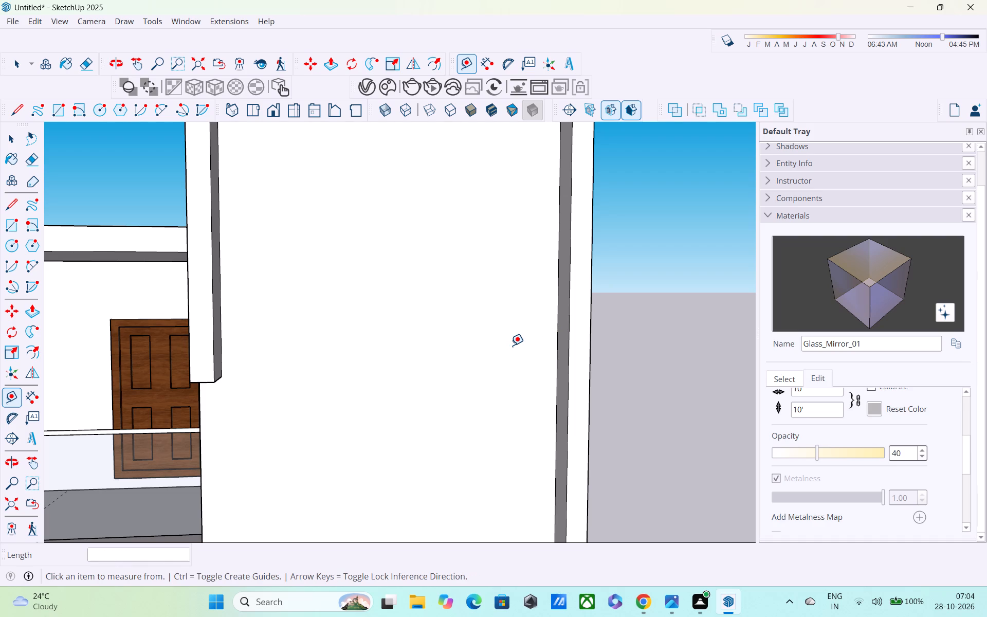
# Place a vertical guide 2' inward from the tall wall panel's side edge farthest from the balcony.
pyautogui.press('space')
pyautogui.press('t')
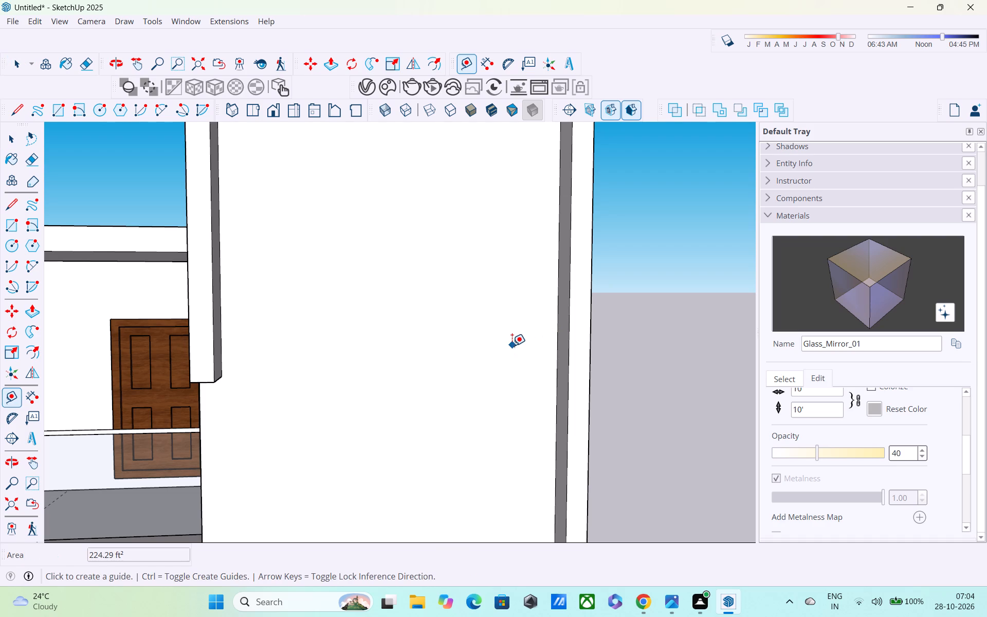
pyautogui.click(558, 317)
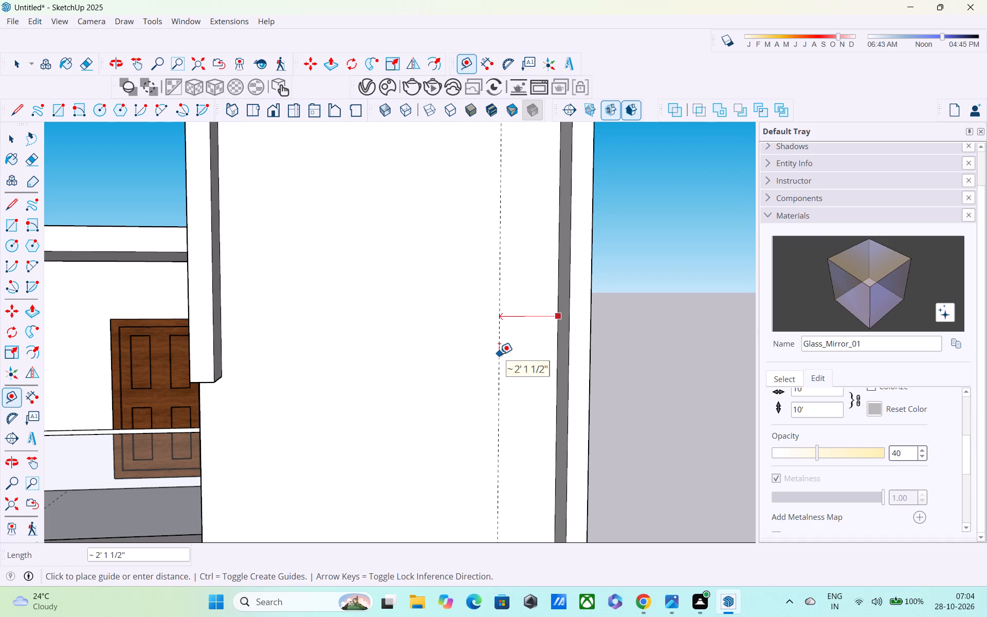
pyautogui.write("2'")
pyautogui.press('Return')
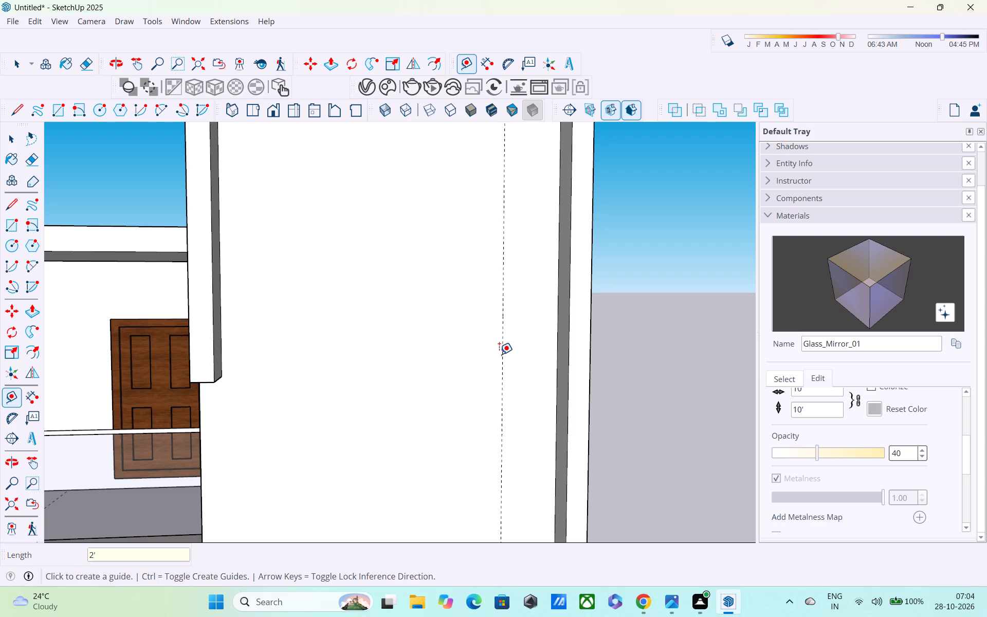
# Place a second vertical guide on the tall wall panel, 6' from the existing one toward the balcony.
pyautogui.click(496, 356)
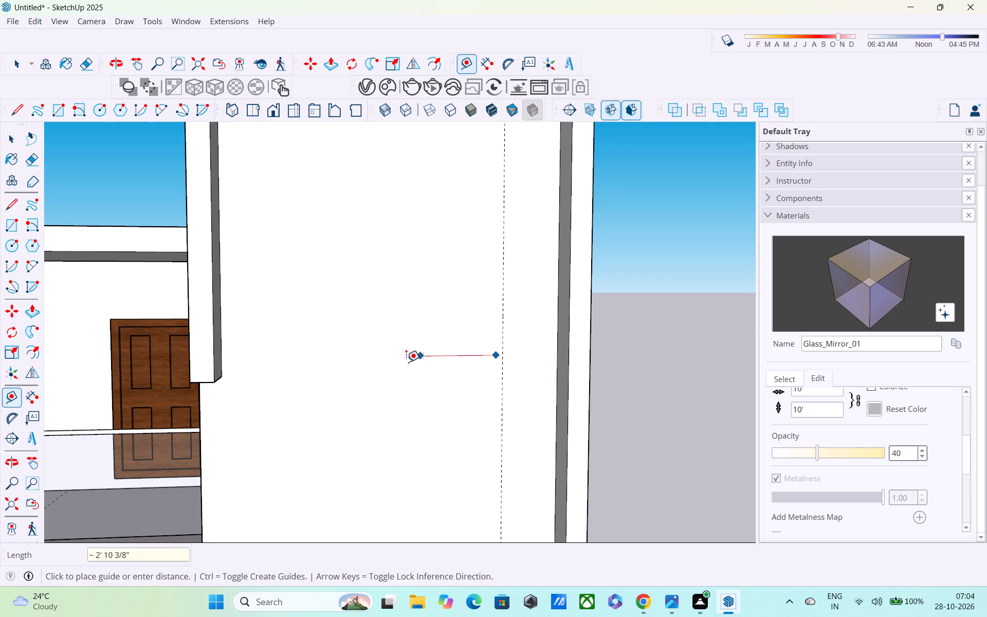
pyautogui.press('Escape')
pyautogui.click(505, 256)
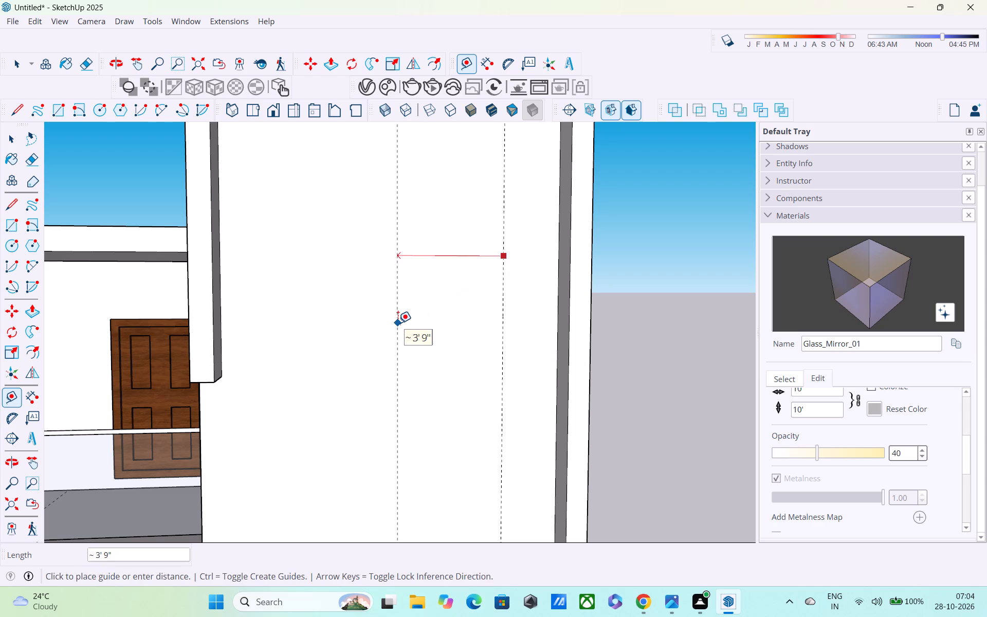
pyautogui.write("6'")
pyautogui.press('Return')
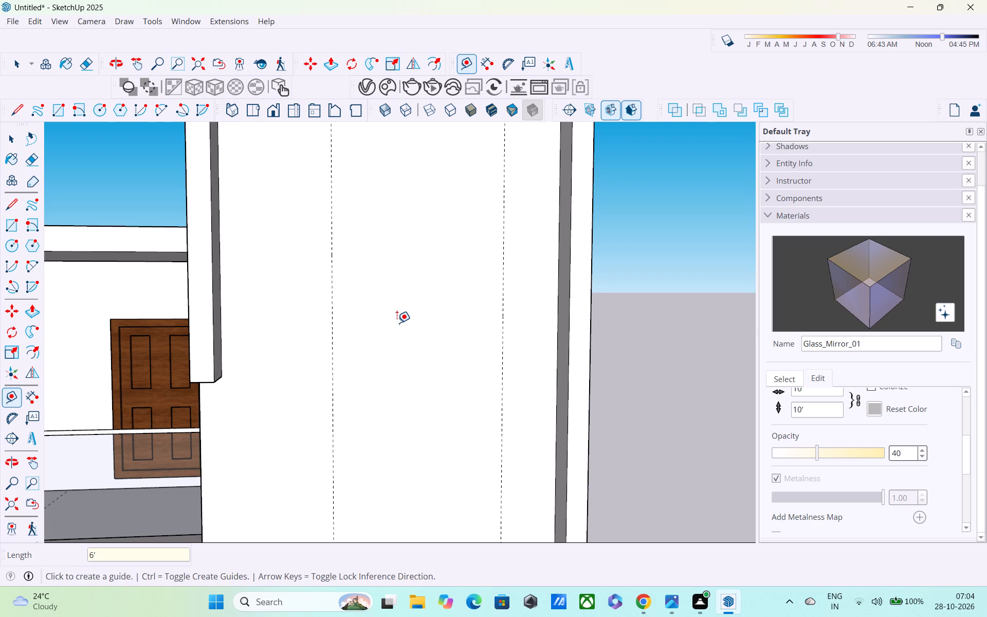
# Draw a line along the guide nearer the balcony, from the tall panel's top edge to its bottom edge, about 18' 7" long.
pyautogui.scroll(-2, 280, 347)
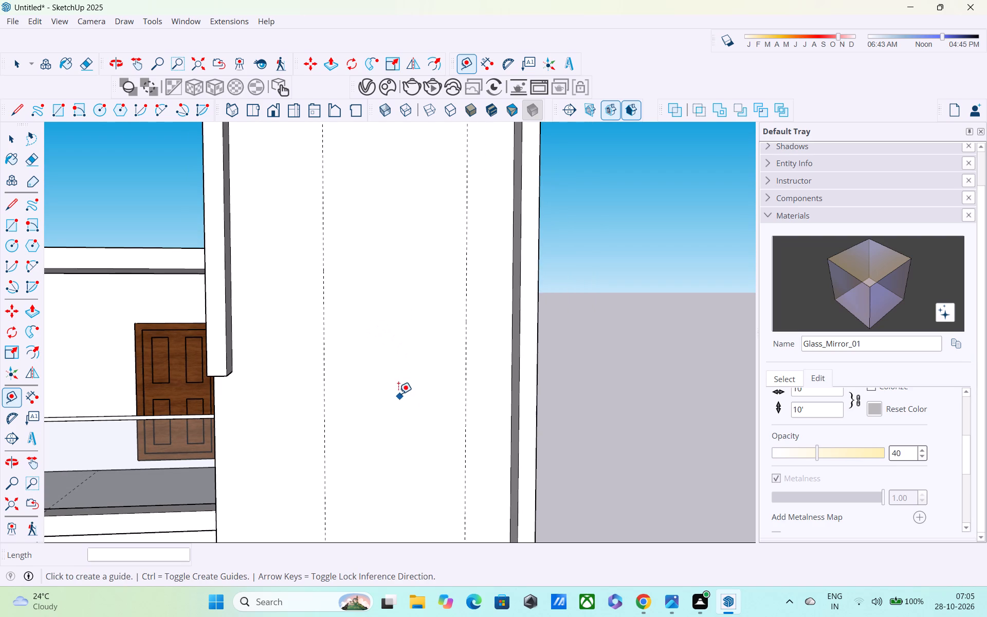
pyautogui.scroll(-1, 401, 379)
pyautogui.keyDown('shift'); pyautogui.moveTo(405, 386); pyautogui.dragTo(411, 305, button='middle'); pyautogui.keyUp('shift')
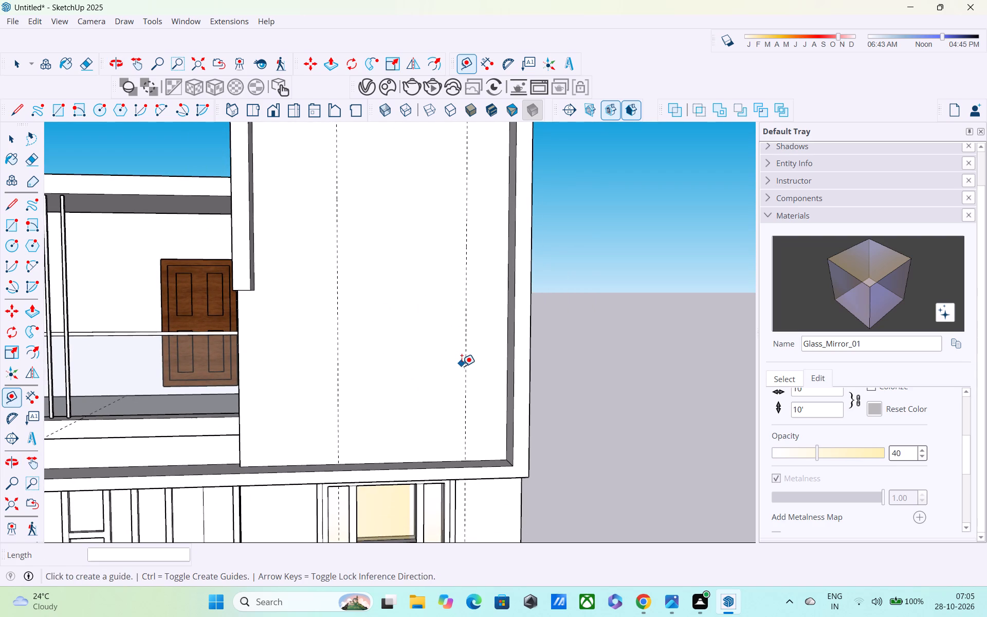
pyautogui.moveTo(463, 371); pyautogui.dragTo(428, 430, button='middle')
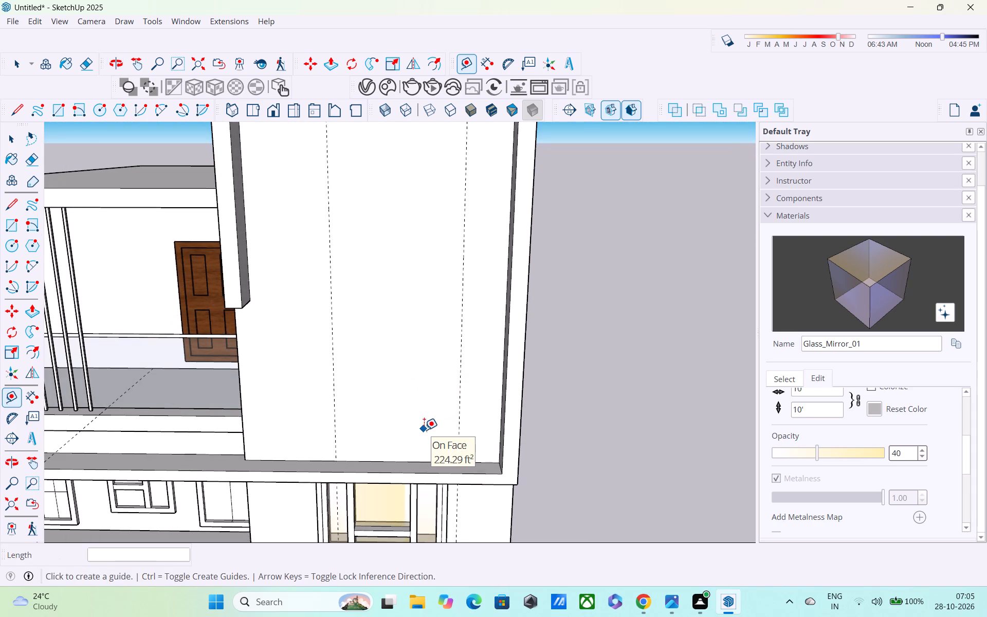
pyautogui.keyDown('shift'); pyautogui.moveTo(424, 430); pyautogui.dragTo(446, 499, button='middle'); pyautogui.keyUp('shift')
pyautogui.moveTo(434, 459); pyautogui.dragTo(432, 351, button='middle')
pyautogui.scroll(-2, 431, 405)
pyautogui.moveTo(424, 425); pyautogui.dragTo(461, 461, button='middle')
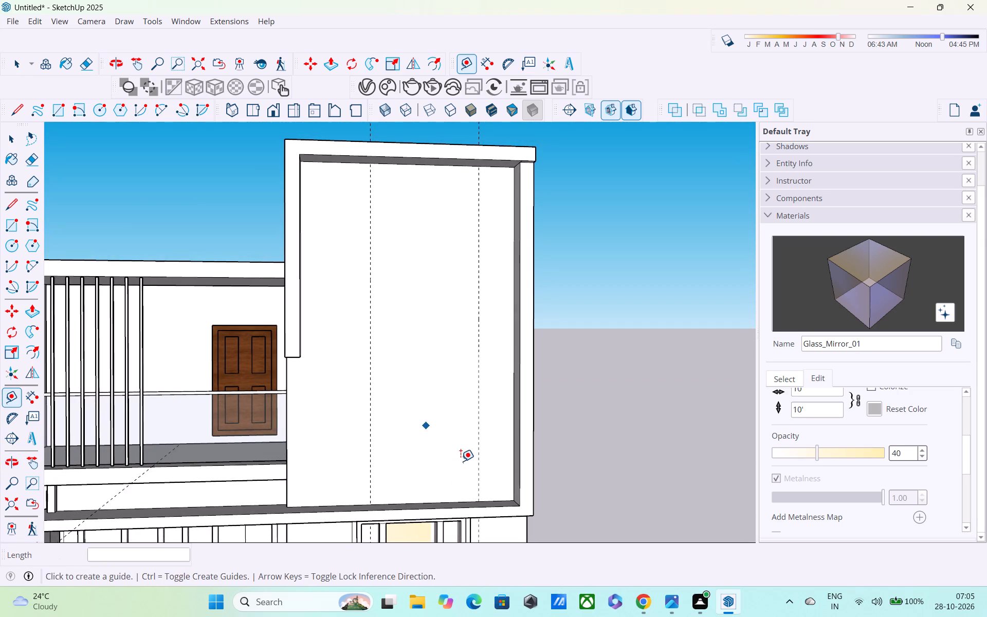
pyautogui.scroll(-1, 461, 461)
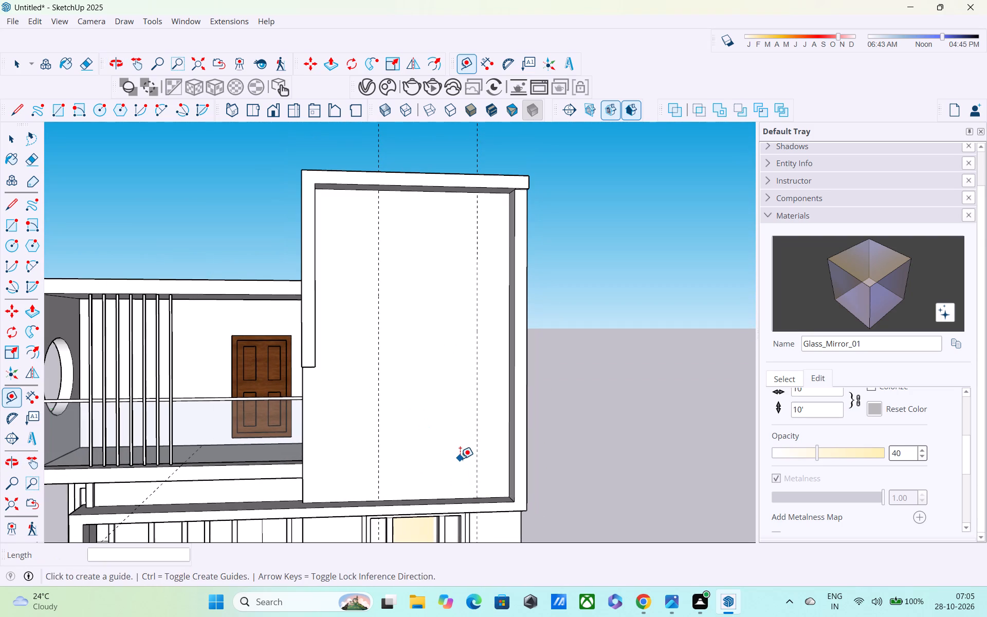
pyautogui.scroll(-3, 459, 458)
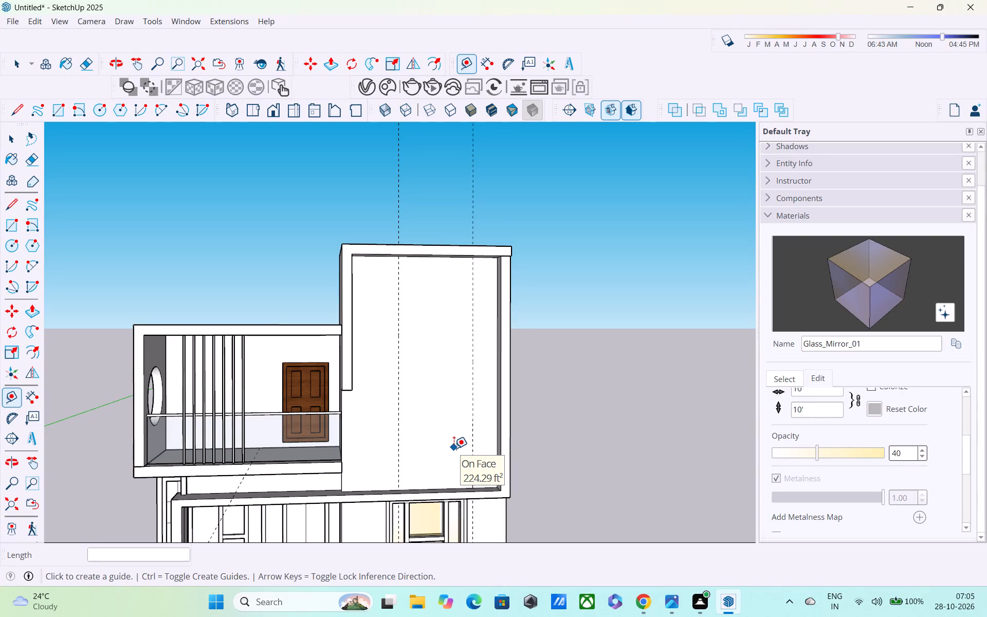
pyautogui.scroll(-2, 454, 448)
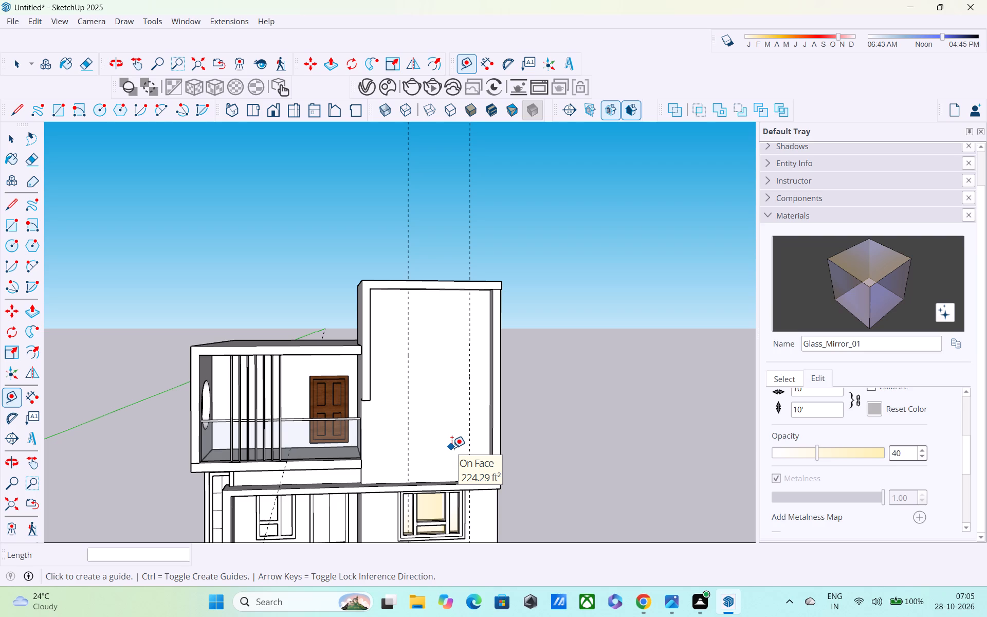
pyautogui.press('l')
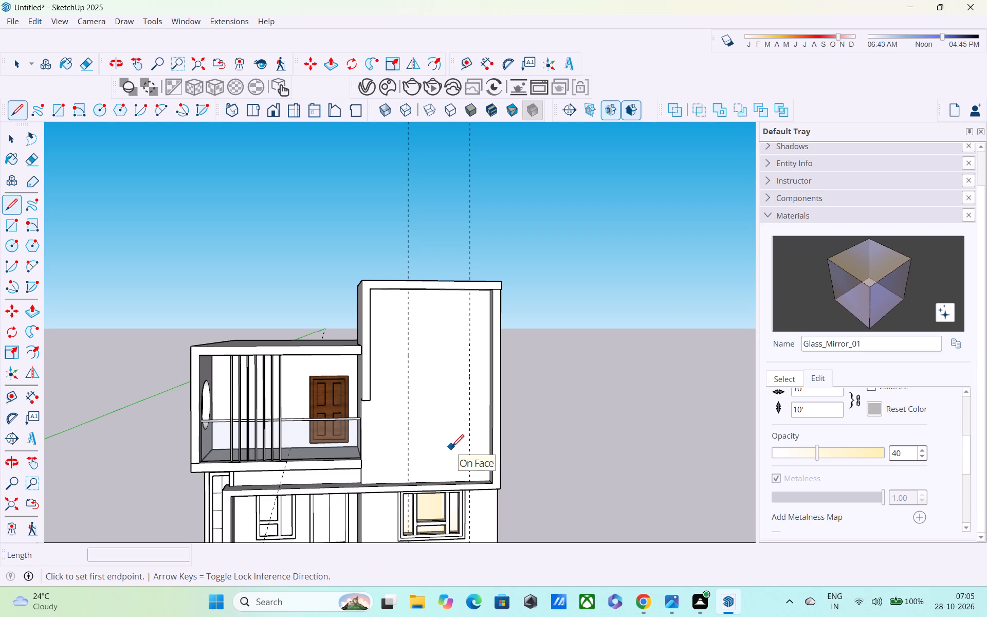
pyautogui.scroll(1, 452, 408)
pyautogui.moveTo(408, 308); pyautogui.dragTo(399, 226, button='middle')
pyautogui.scroll(5, 403, 221)
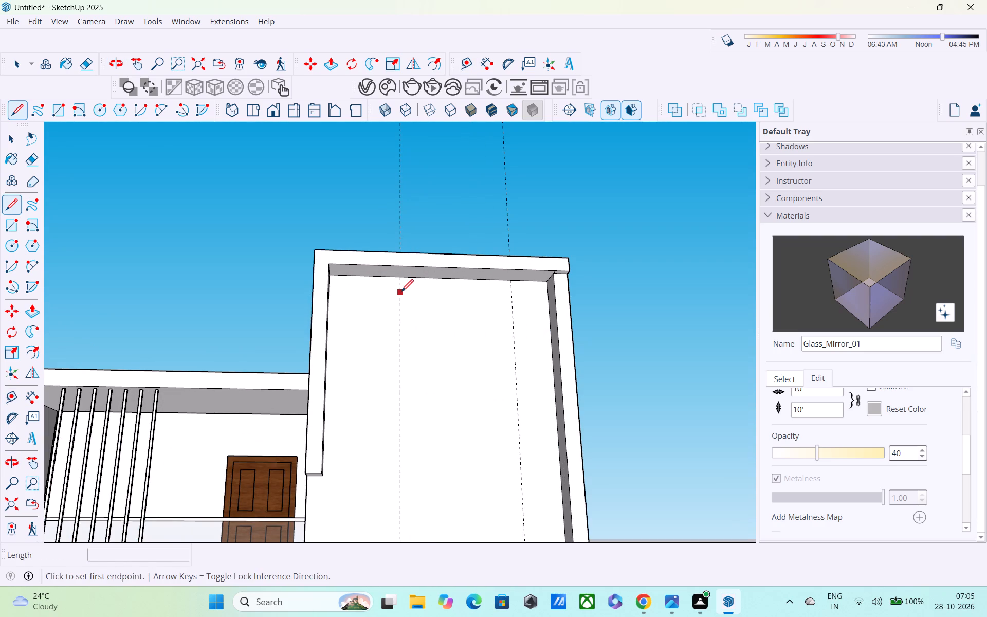
pyautogui.click(401, 276)
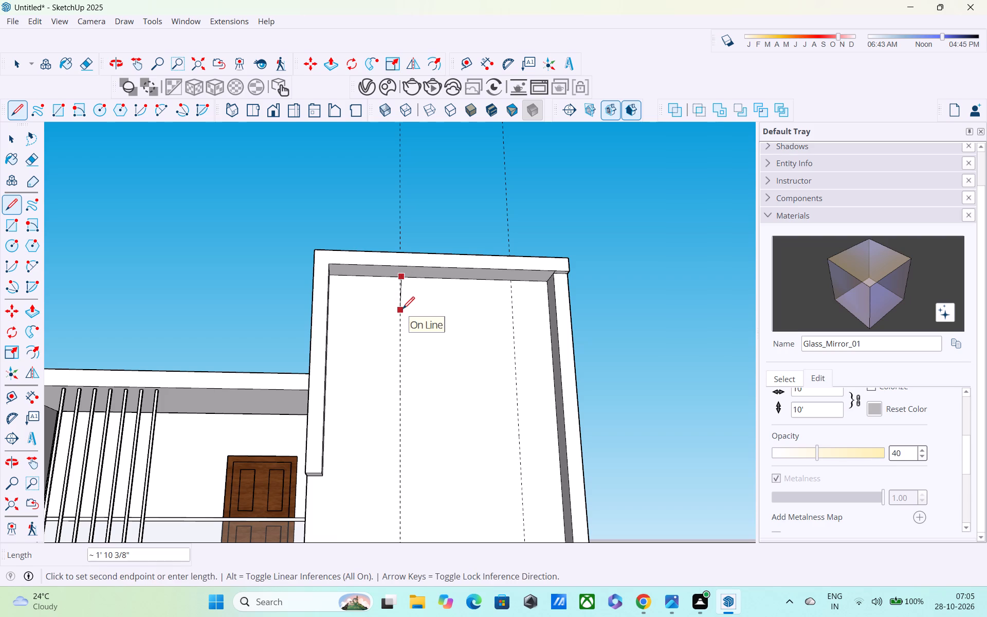
pyautogui.press('Escape')
pyautogui.scroll(2, 399, 279)
pyautogui.click(399, 279)
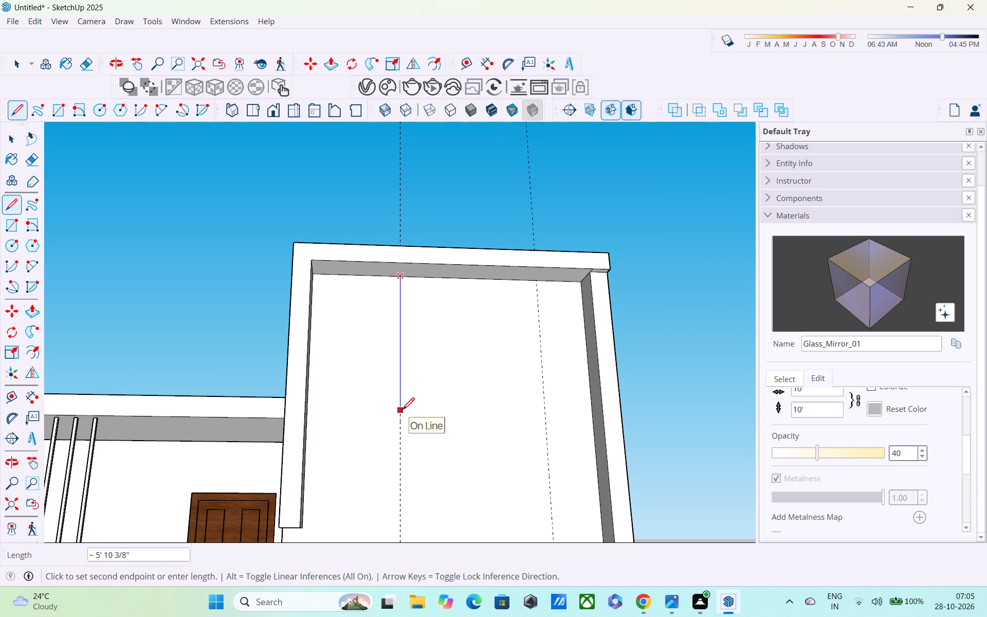
pyautogui.keyDown('shift'); pyautogui.moveTo(403, 411); pyautogui.dragTo(390, 223, button='middle'); pyautogui.keyUp('shift')
pyautogui.moveTo(390, 282); pyautogui.dragTo(393, 125, button='middle')
pyautogui.moveTo(393, 242); pyautogui.dragTo(392, 411, button='middle')
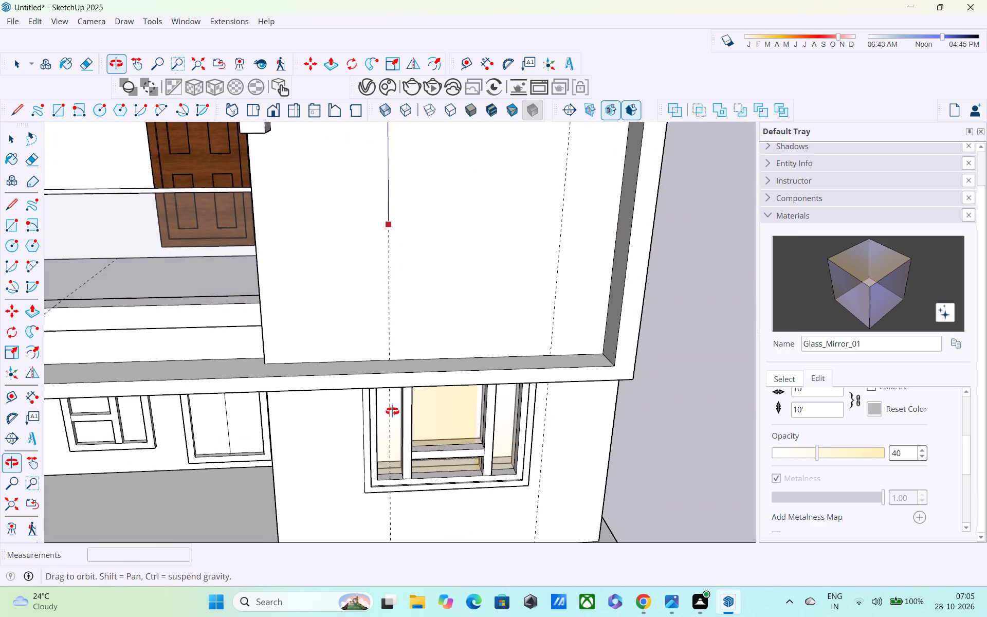
pyautogui.moveTo(392, 411); pyautogui.dragTo(392, 412, button='middle')
pyautogui.scroll(8, 393, 376)
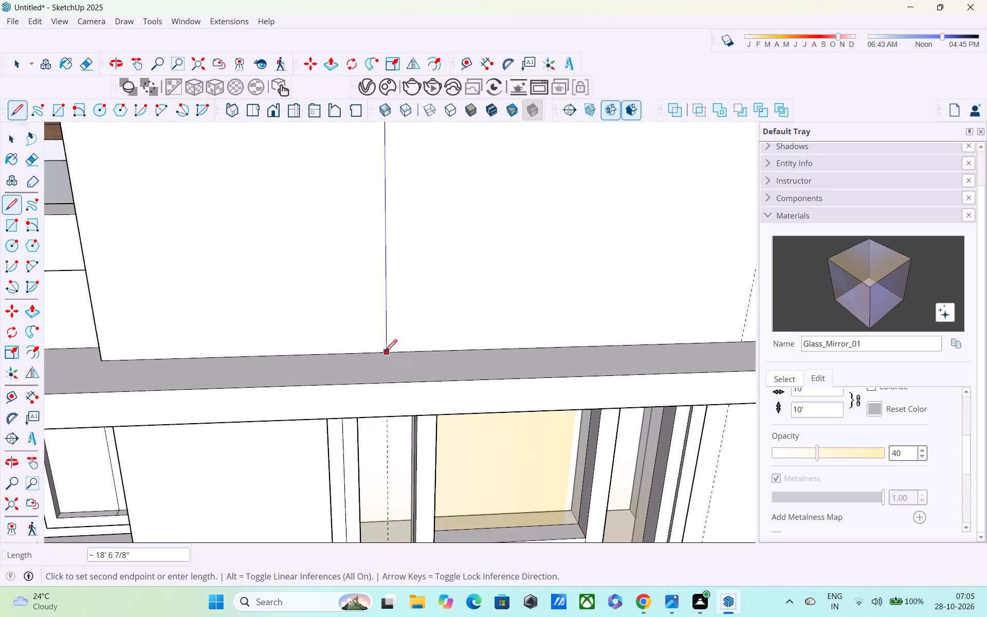
pyautogui.click(385, 353)
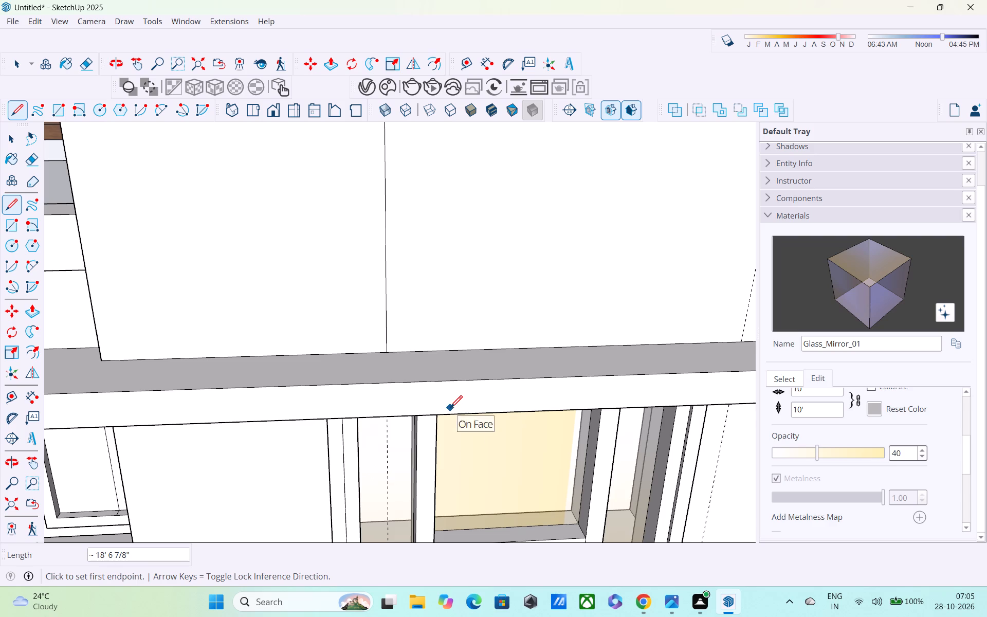
# Draw a matching line along the guide farther from the balcony, from the panel's bottom edge up to its top edge.
pyautogui.keyDown('shift'); pyautogui.moveTo(462, 434); pyautogui.dragTo(300, 508, button='middle'); pyautogui.keyUp('shift')
pyautogui.moveTo(617, 247); pyautogui.dragTo(493, 277, button='middle')
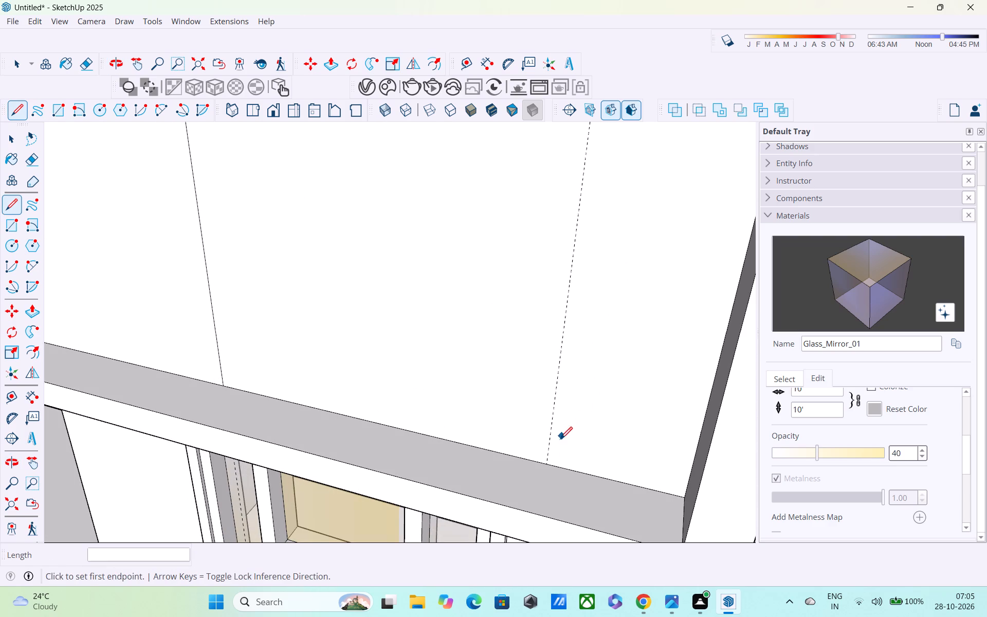
pyautogui.click(546, 464)
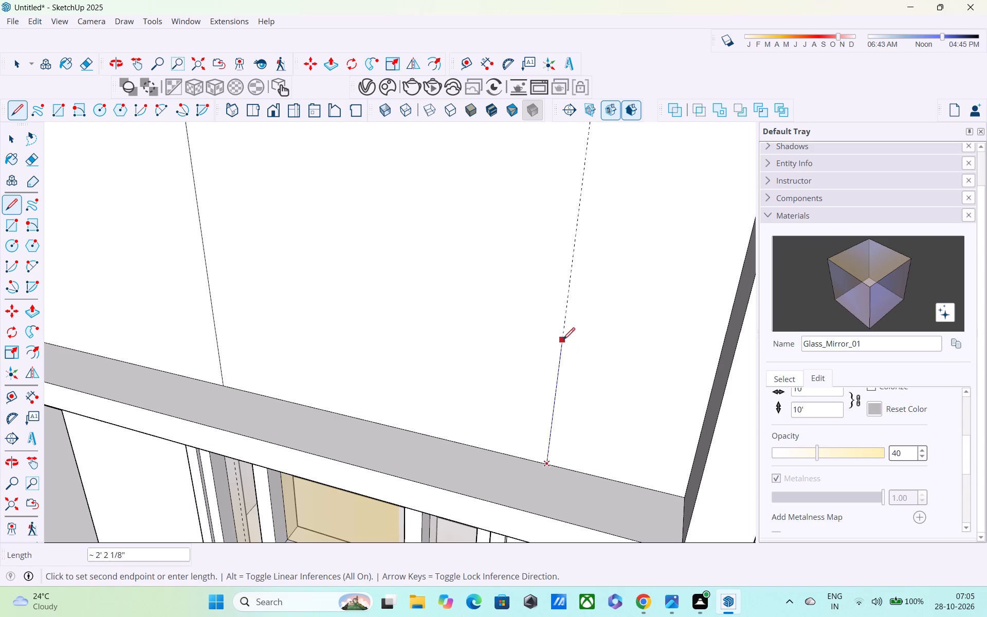
pyautogui.moveTo(563, 341); pyautogui.dragTo(559, 445, button='middle')
pyautogui.scroll(-6, 557, 357)
pyautogui.keyDown('shift'); pyautogui.moveTo(566, 302); pyautogui.dragTo(567, 481, button='middle'); pyautogui.keyUp('shift')
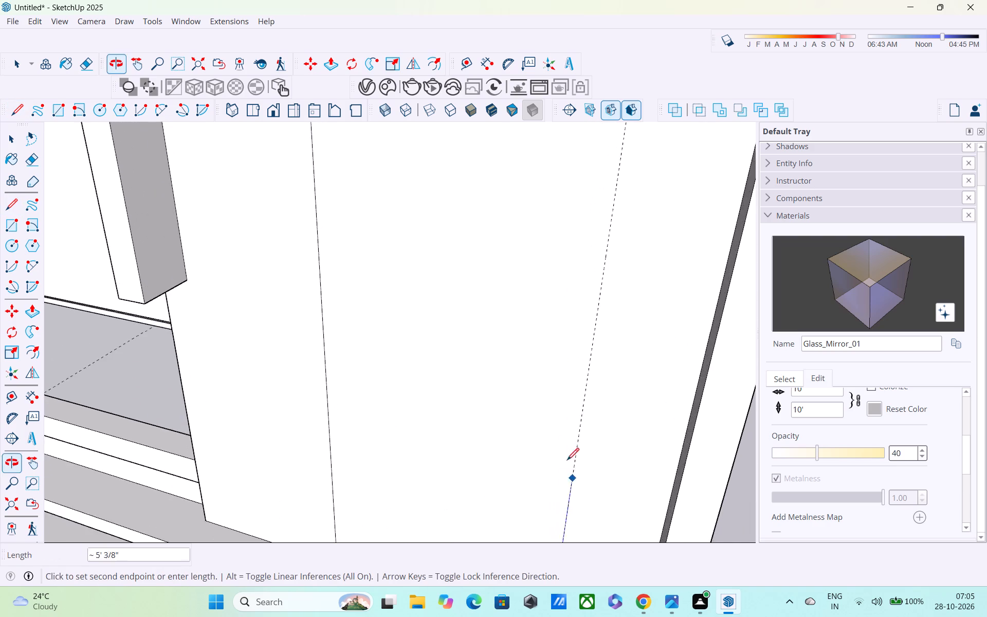
pyautogui.scroll(1, 567, 466)
pyautogui.scroll(-1, 566, 337)
pyautogui.moveTo(606, 261); pyautogui.dragTo(611, 542, button='middle')
pyautogui.scroll(-6, 616, 447)
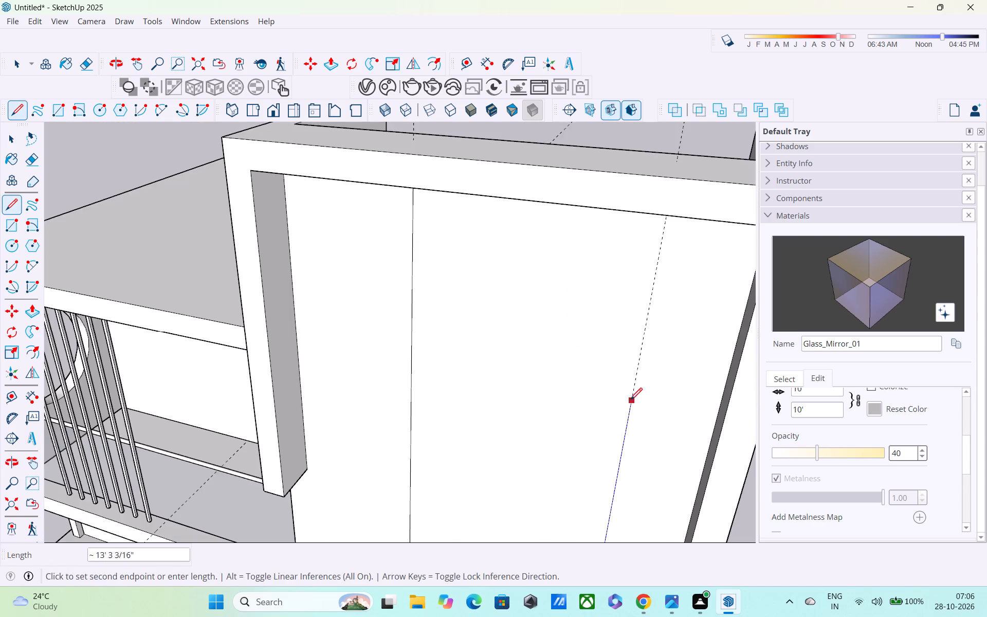
pyautogui.scroll(-3, 632, 390)
pyautogui.moveTo(637, 365); pyautogui.dragTo(638, 415, button='middle')
pyautogui.moveTo(641, 336); pyautogui.dragTo(638, 279, button='middle')
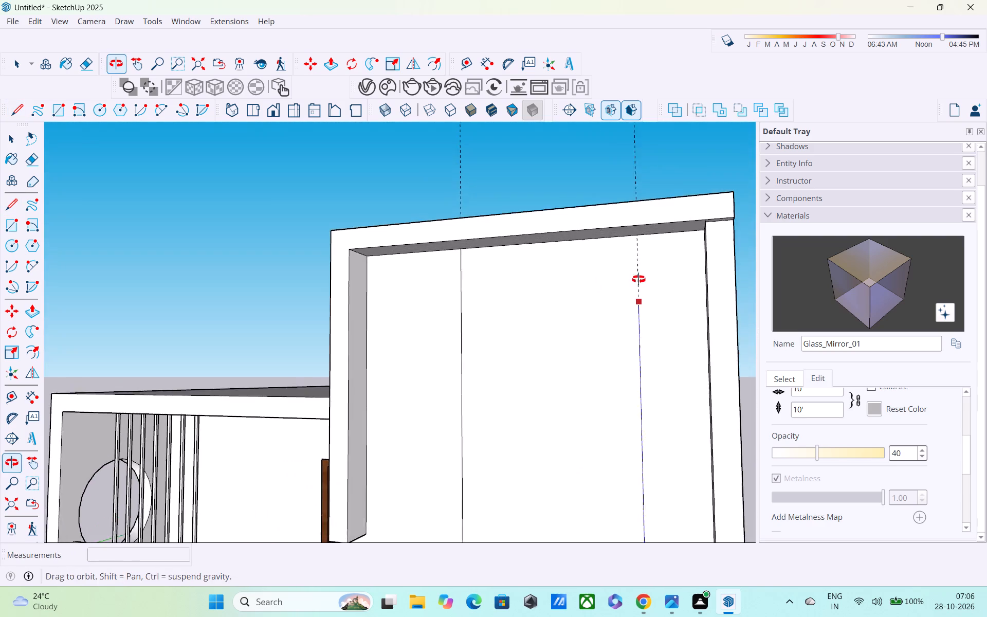
pyautogui.moveTo(638, 279); pyautogui.dragTo(638, 265, button='middle')
pyautogui.scroll(4, 637, 256)
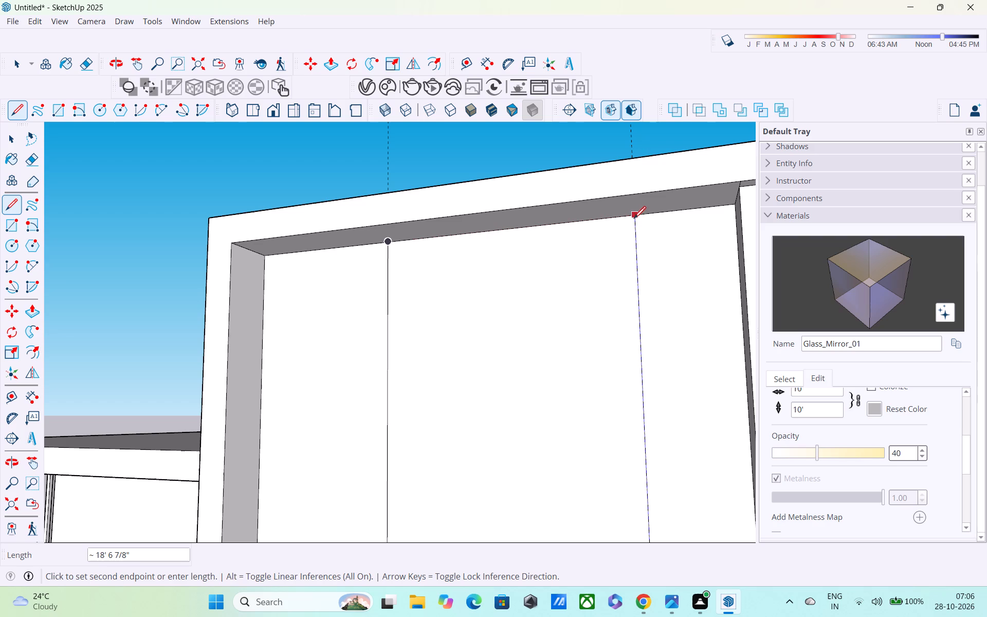
pyautogui.click(634, 221)
# Place a horizontal guide across the tall wall panel about 4' 8 1/2" above its bottom edge.
pyautogui.moveTo(623, 303); pyautogui.dragTo(653, 144, button='middle')
pyautogui.scroll(-5, 654, 150)
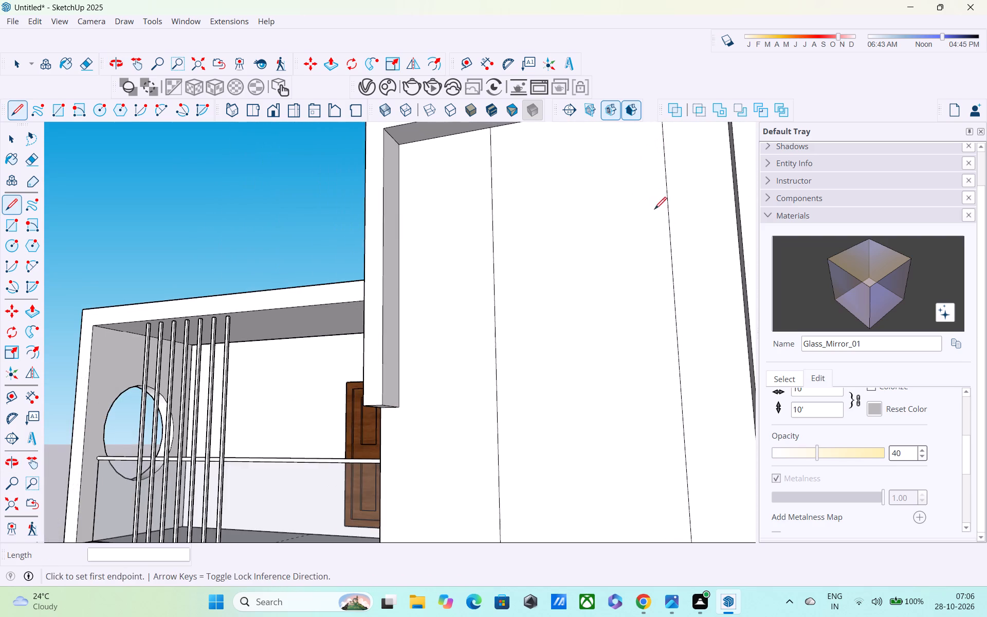
pyautogui.moveTo(649, 223); pyautogui.dragTo(645, 137, button='middle')
pyautogui.moveTo(641, 276); pyautogui.dragTo(641, 151, button='middle')
pyautogui.scroll(-4, 636, 225)
pyautogui.moveTo(632, 265); pyautogui.dragTo(535, 461, button='middle')
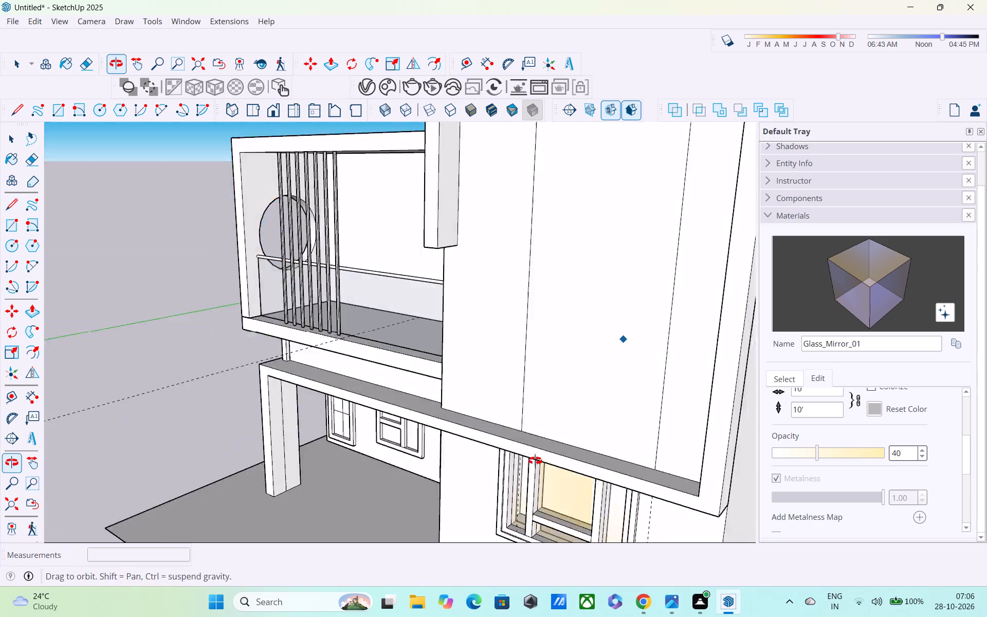
pyautogui.moveTo(535, 461); pyautogui.dragTo(506, 480, button='middle')
pyautogui.press('space')
pyautogui.scroll(3, 471, 511)
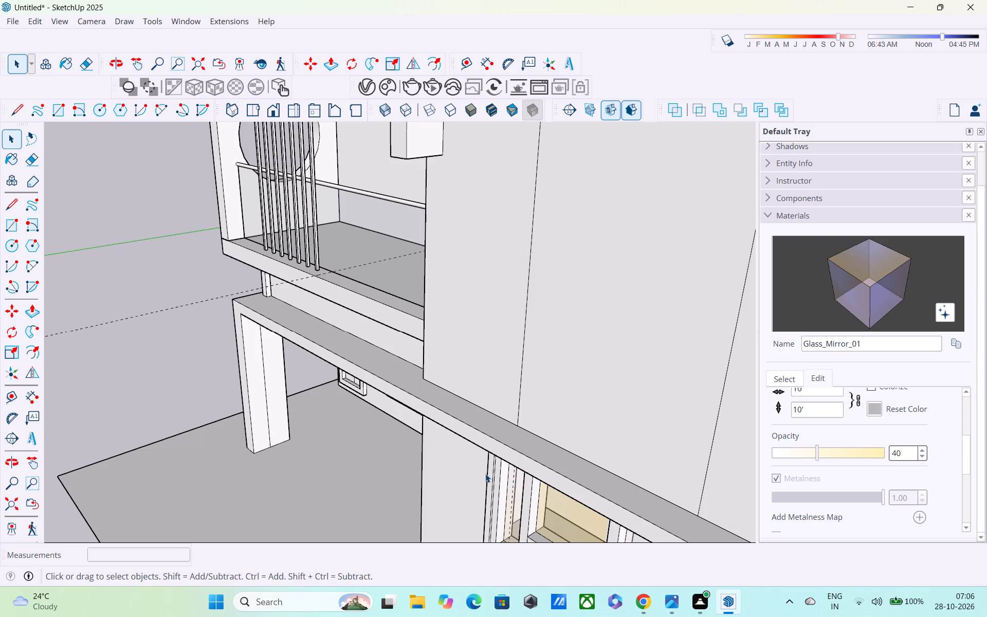
pyautogui.press('t')
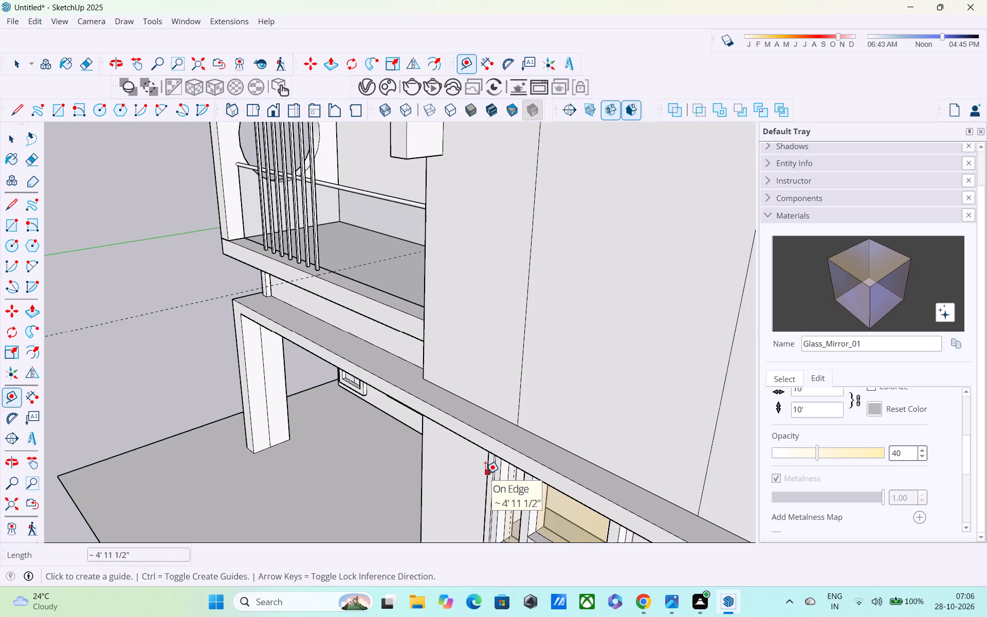
pyautogui.click(551, 443)
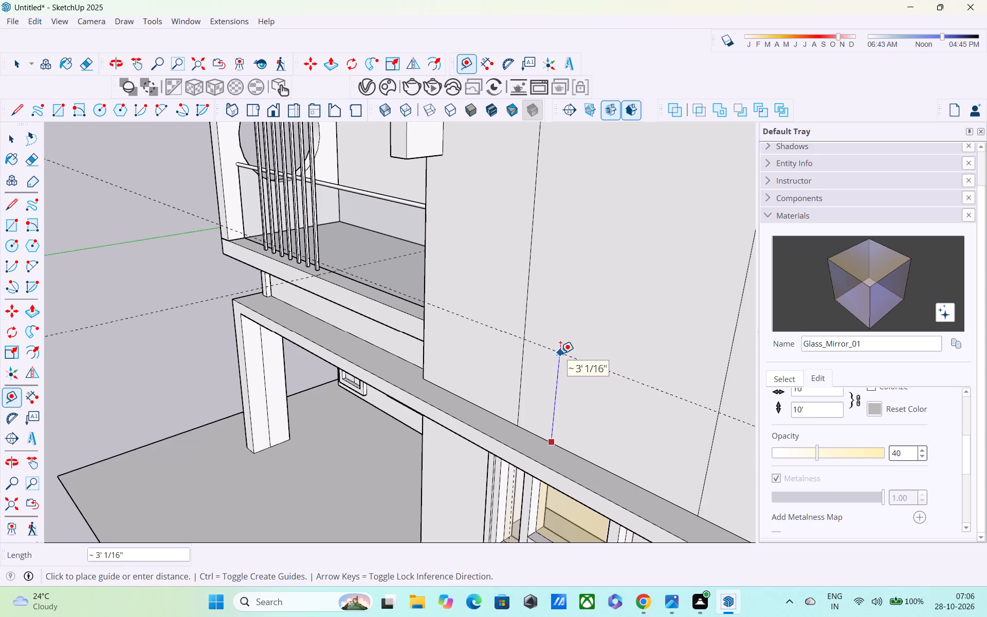
pyautogui.moveTo(574, 333); pyautogui.dragTo(625, 228, button='middle')
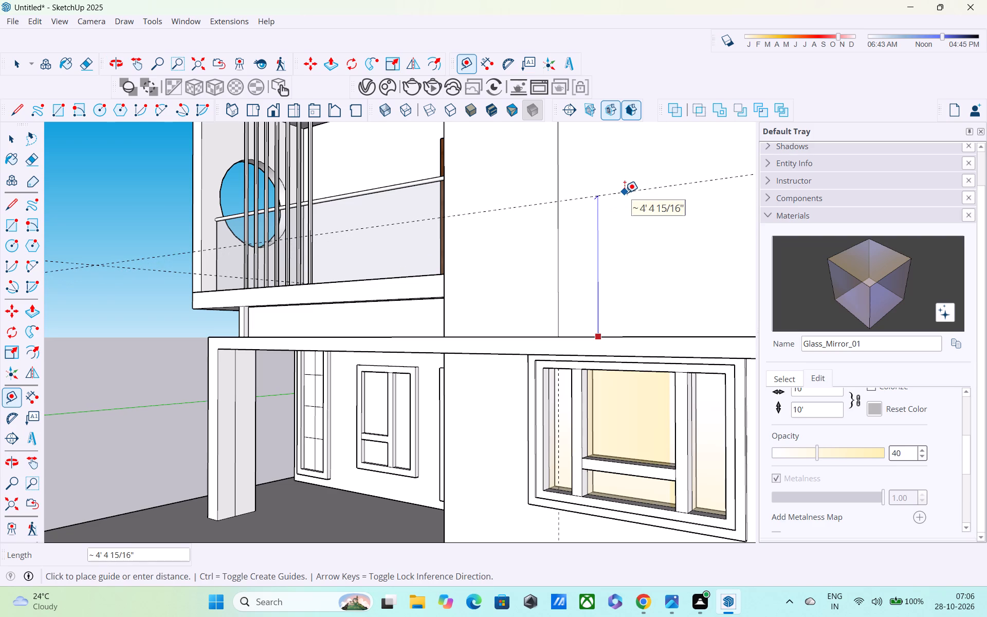
pyautogui.click(627, 182)
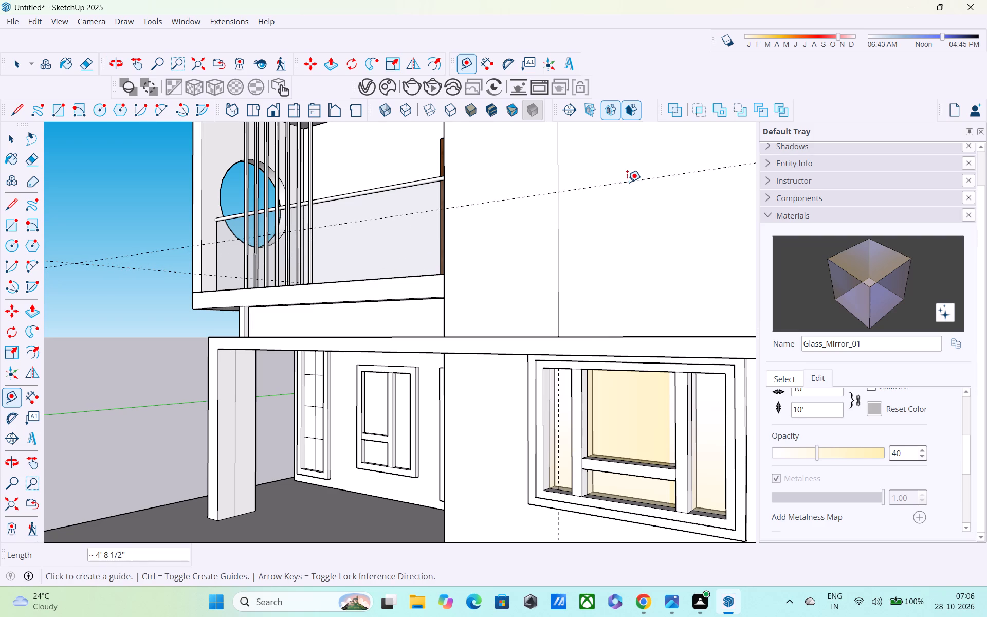
# Place a second horizontal guide on the tall wall panel, 5' above the existing horizontal guide.
pyautogui.scroll(-2, 639, 175)
pyautogui.moveTo(639, 175); pyautogui.dragTo(653, 270, button='middle')
pyautogui.keyDown('shift'); pyautogui.moveTo(653, 273); pyautogui.dragTo(553, 371, button='middle'); pyautogui.keyUp('shift')
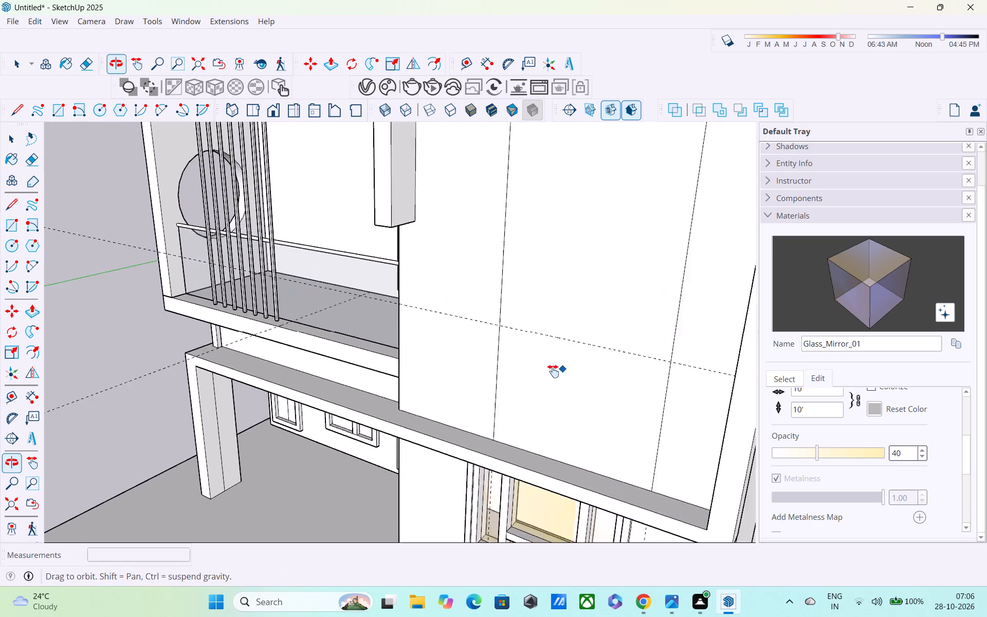
pyautogui.keyDown('shift'); pyautogui.moveTo(553, 371); pyautogui.dragTo(474, 383, button='middle'); pyautogui.keyUp('shift')
pyautogui.moveTo(461, 368); pyautogui.dragTo(479, 301, button='middle')
pyautogui.scroll(3, 488, 287)
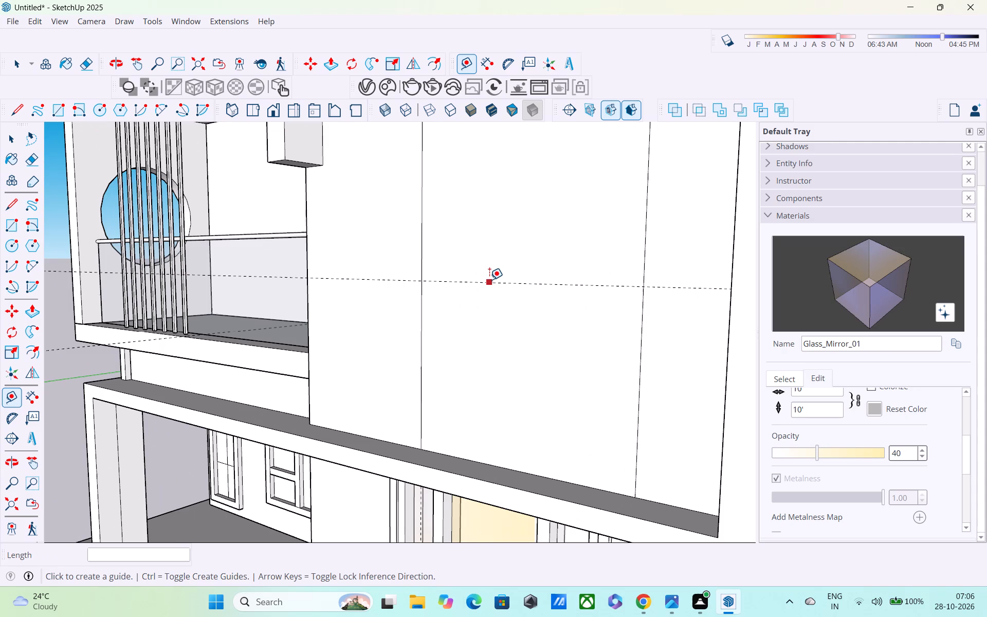
pyautogui.click(490, 281)
pyautogui.keyDown('shift'); pyautogui.moveTo(492, 217); pyautogui.dragTo(493, 333, button='middle'); pyautogui.keyUp('shift')
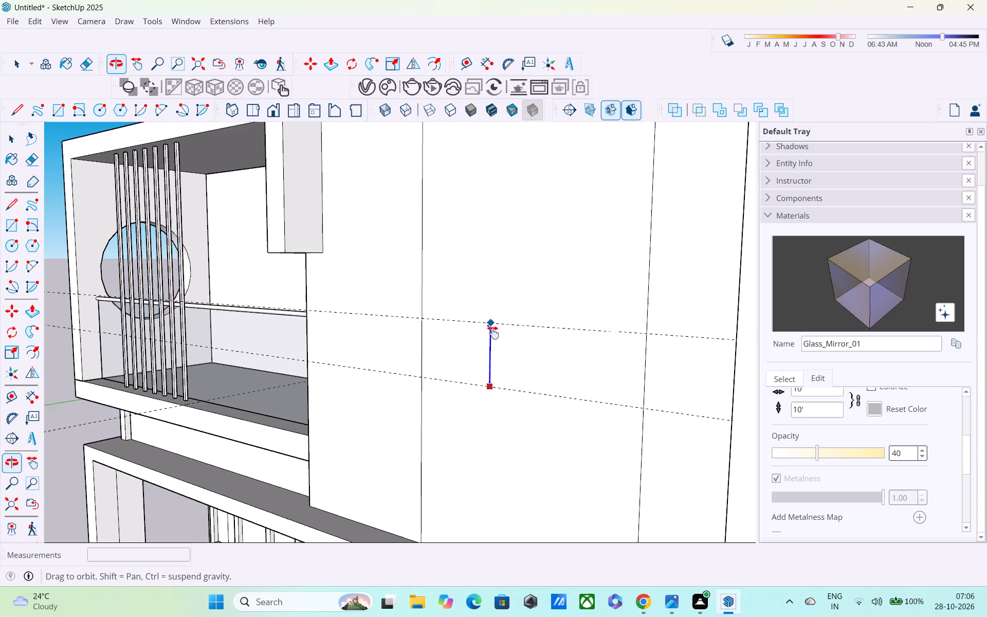
pyautogui.keyDown('shift'); pyautogui.moveTo(493, 333); pyautogui.dragTo(493, 376, button='middle'); pyautogui.keyUp('shift')
pyautogui.keyDown('shift'); pyautogui.moveTo(500, 241); pyautogui.dragTo(497, 321, button='middle'); pyautogui.keyUp('shift')
pyautogui.moveTo(497, 321); pyautogui.dragTo(504, 306, button='middle')
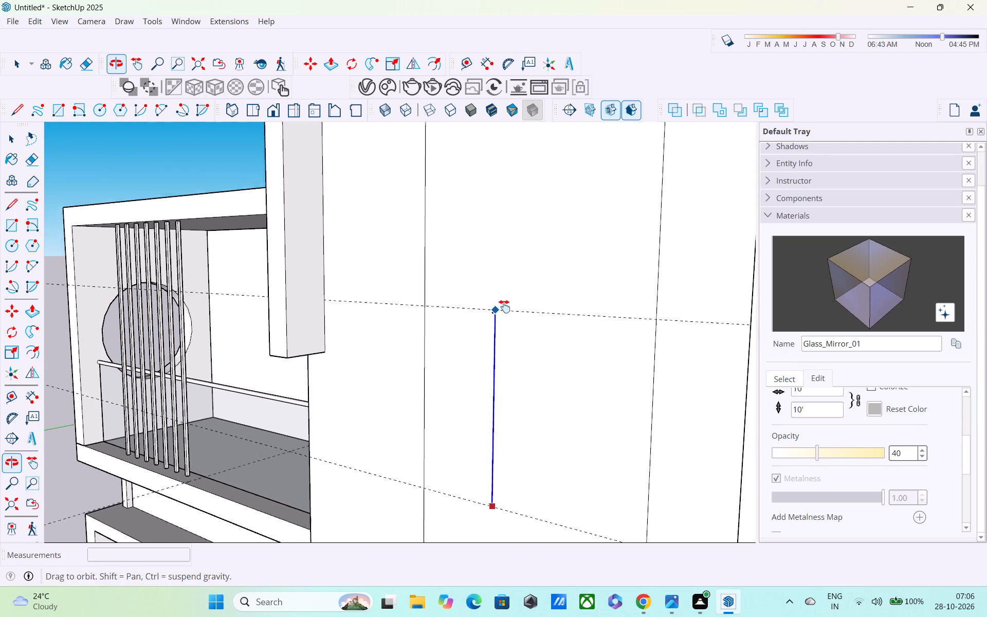
pyautogui.moveTo(504, 306); pyautogui.dragTo(510, 292, button='middle')
pyautogui.moveTo(522, 255); pyautogui.dragTo(522, 321, button='middle')
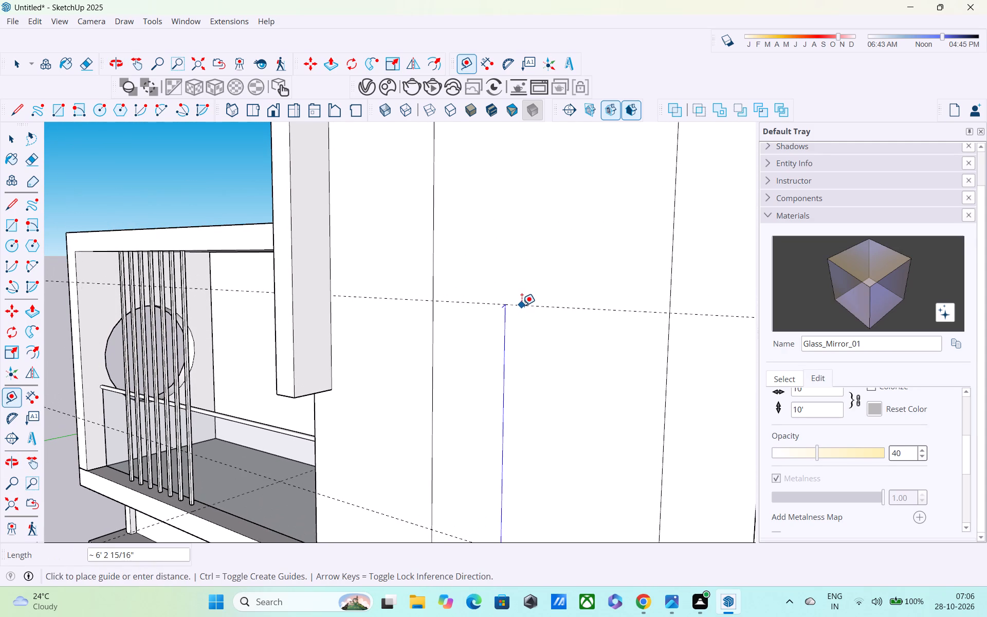
pyautogui.keyDown('shift'); pyautogui.moveTo(522, 305); pyautogui.dragTo(508, 196, button='middle'); pyautogui.keyUp('shift')
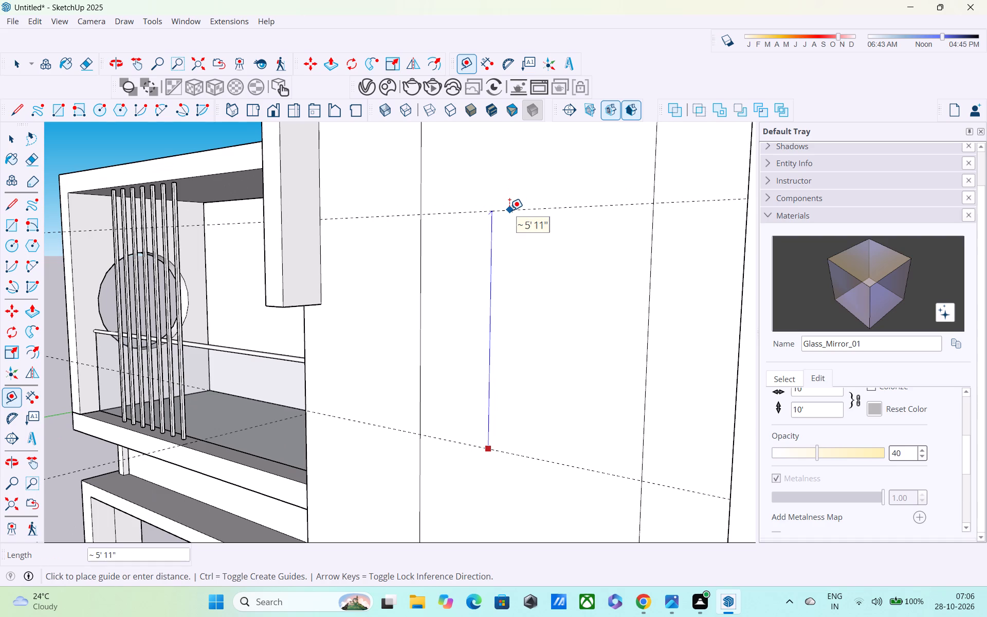
pyautogui.press('4')
pyautogui.press('BackSpace')
pyautogui.write("5'")
pyautogui.press('Return')
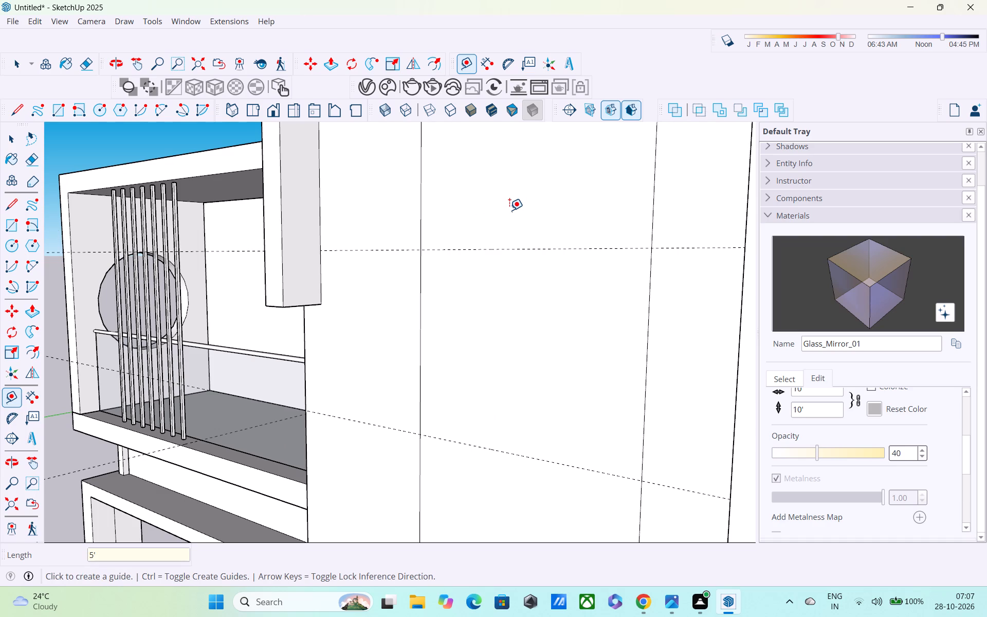
# Draw a rectangle on the tall wall panel, filling the area between its two vertical lines and two horizontal guides.
pyautogui.press('r')
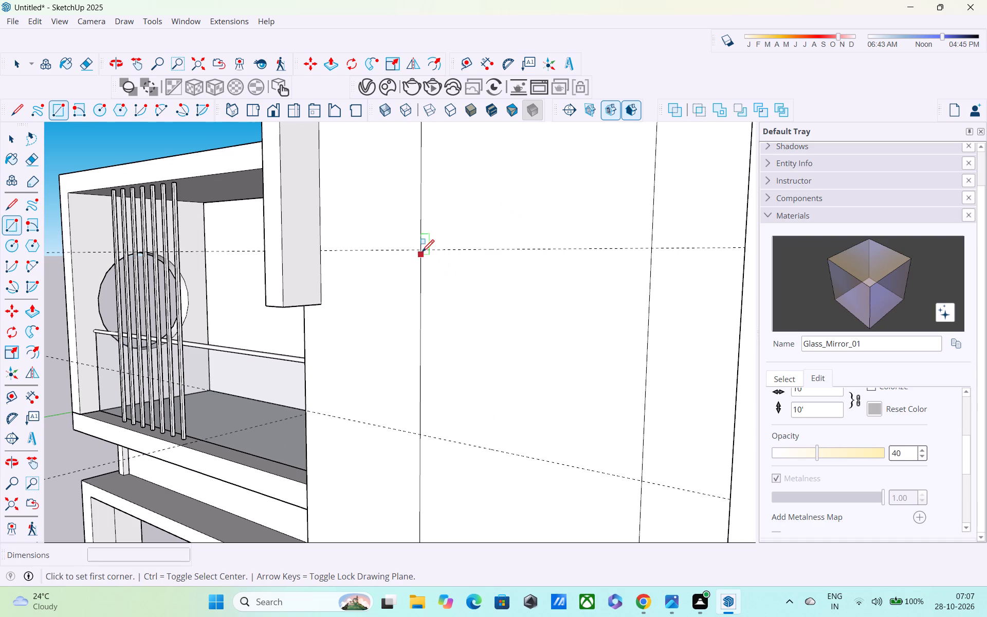
pyautogui.click(418, 250)
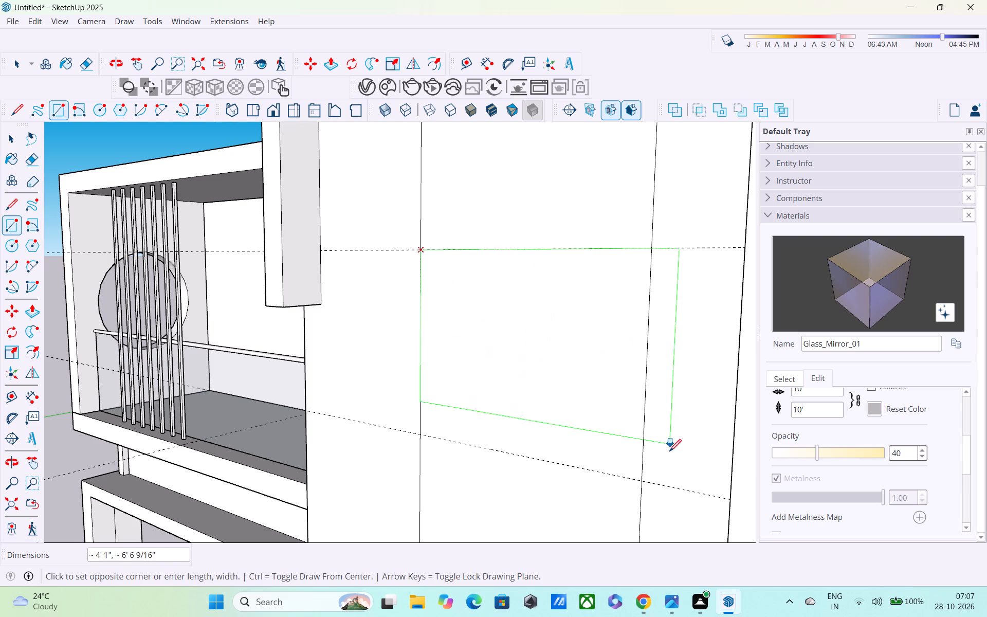
pyautogui.click(643, 480)
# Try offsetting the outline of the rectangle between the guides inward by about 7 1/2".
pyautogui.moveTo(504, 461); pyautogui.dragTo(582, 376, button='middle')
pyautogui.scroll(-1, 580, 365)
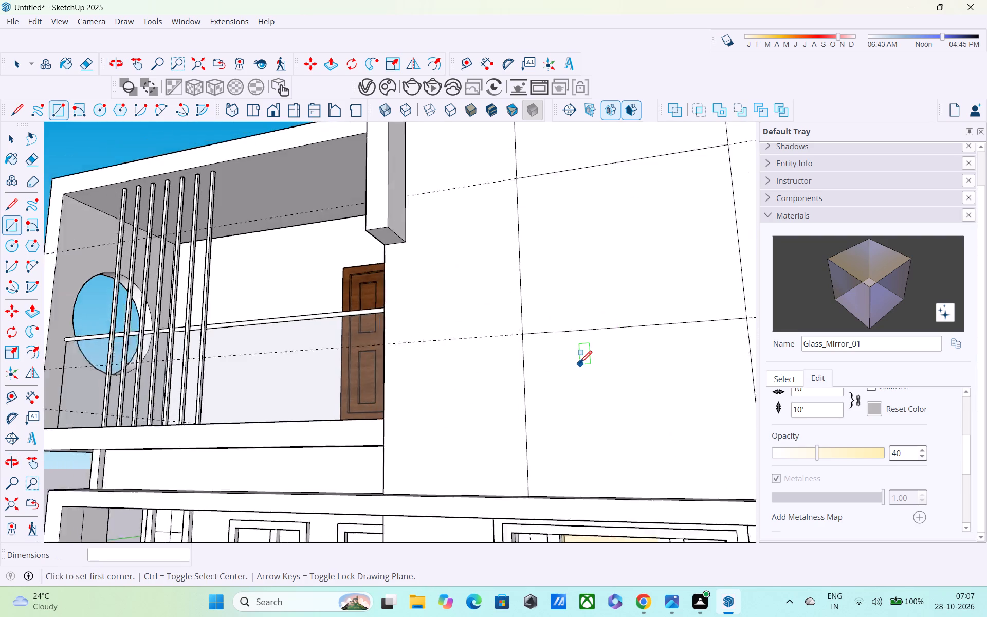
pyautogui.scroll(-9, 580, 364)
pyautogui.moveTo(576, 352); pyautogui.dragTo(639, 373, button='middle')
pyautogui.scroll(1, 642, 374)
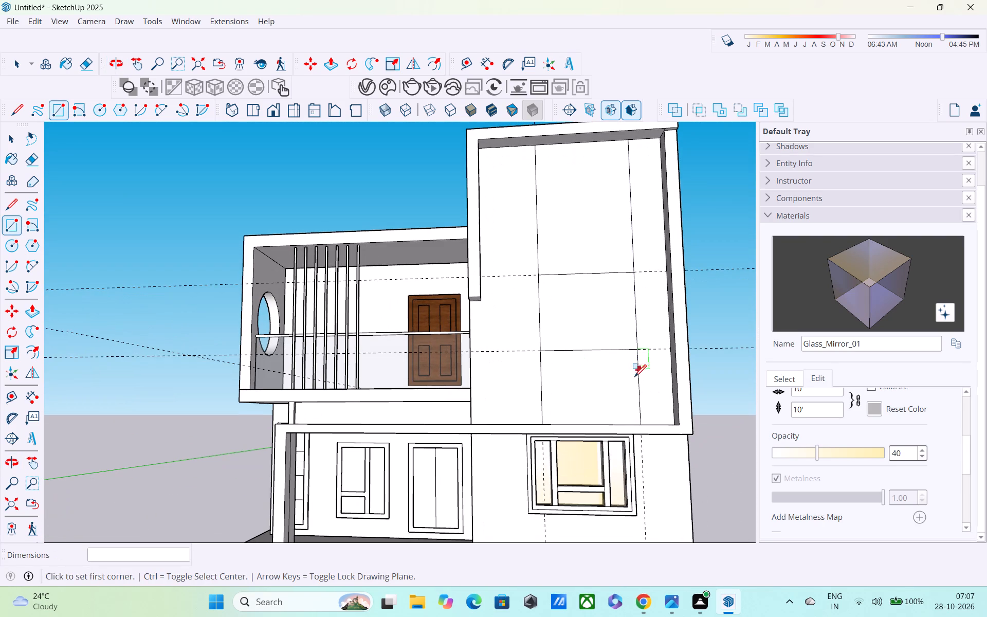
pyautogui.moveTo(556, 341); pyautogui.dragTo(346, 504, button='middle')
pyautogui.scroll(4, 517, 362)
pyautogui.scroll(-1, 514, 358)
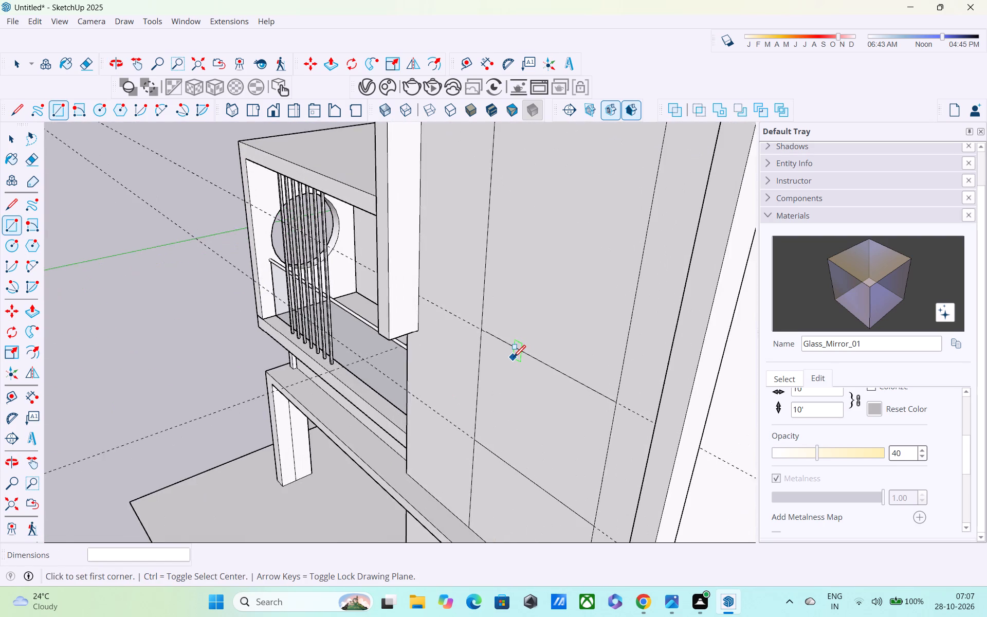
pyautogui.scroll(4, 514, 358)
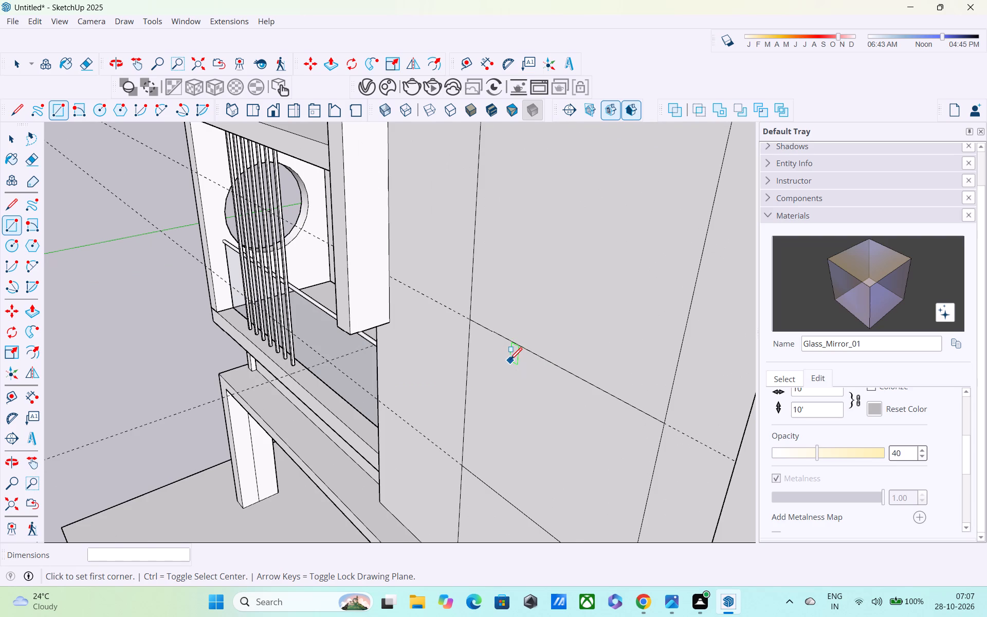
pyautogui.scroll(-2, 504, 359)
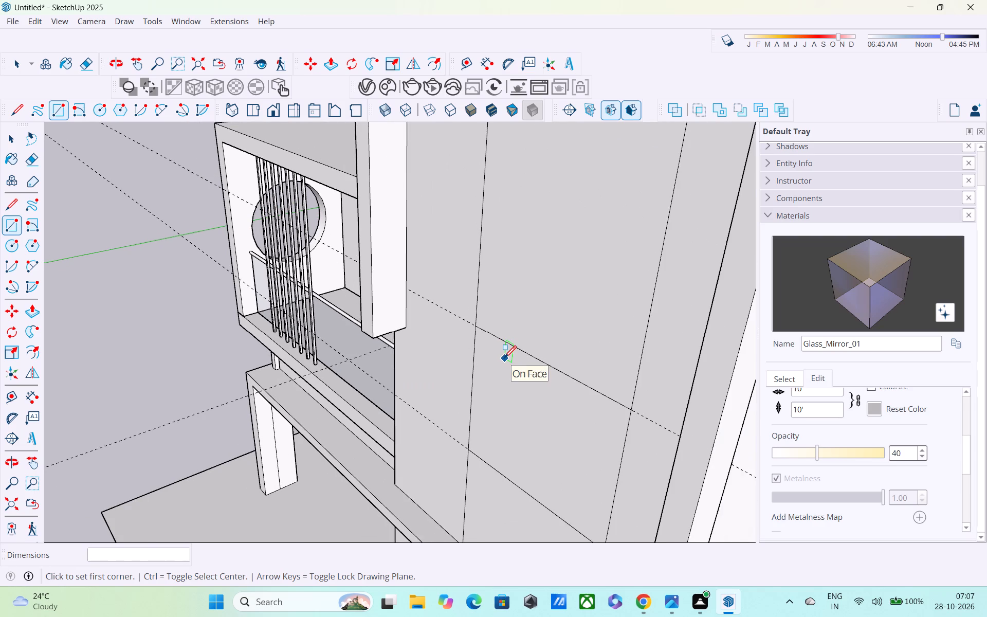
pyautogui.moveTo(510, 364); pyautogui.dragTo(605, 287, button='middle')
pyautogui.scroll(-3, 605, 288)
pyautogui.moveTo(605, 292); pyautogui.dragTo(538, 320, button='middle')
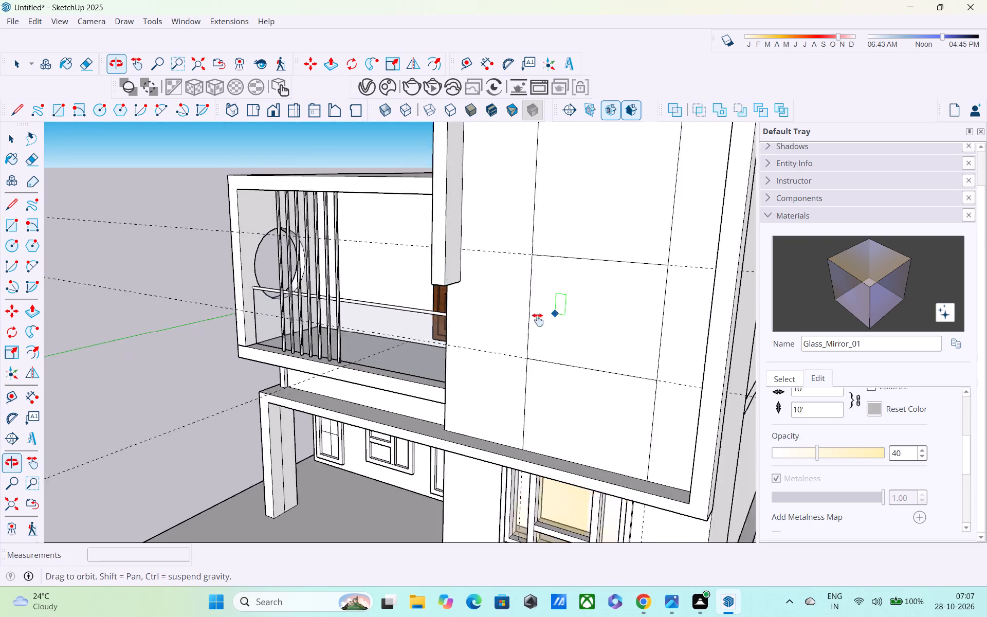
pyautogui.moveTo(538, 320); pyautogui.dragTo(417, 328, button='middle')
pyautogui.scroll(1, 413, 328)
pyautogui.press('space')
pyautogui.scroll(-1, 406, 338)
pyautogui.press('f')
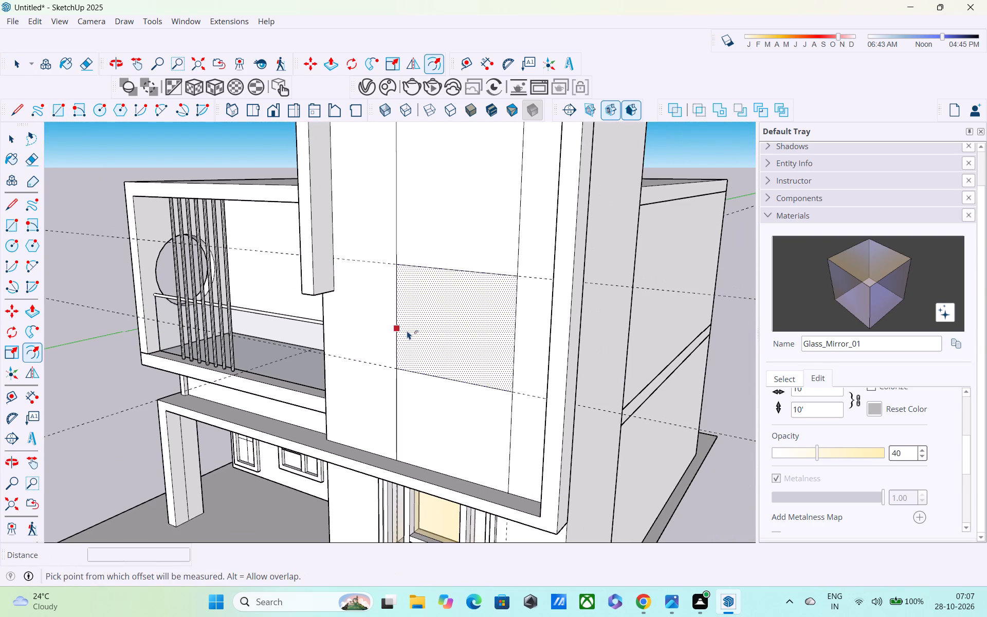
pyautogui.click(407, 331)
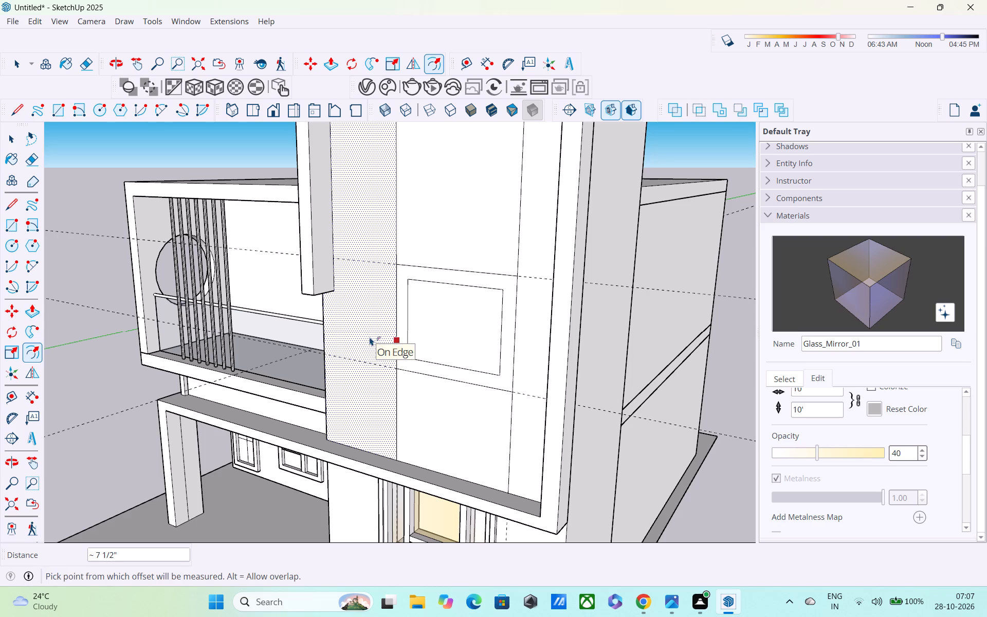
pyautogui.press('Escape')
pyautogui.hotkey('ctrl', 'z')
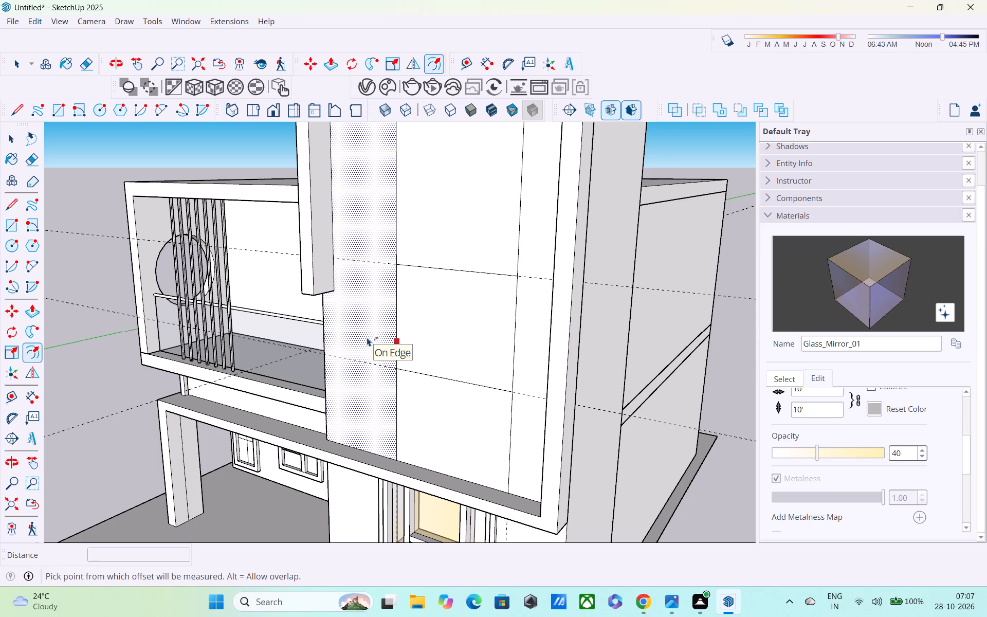
# Copy the full-height vertical line nearer the balcony, all three segments, 2" toward the balcony.
pyautogui.press('space')
pyautogui.scroll(6, 379, 291)
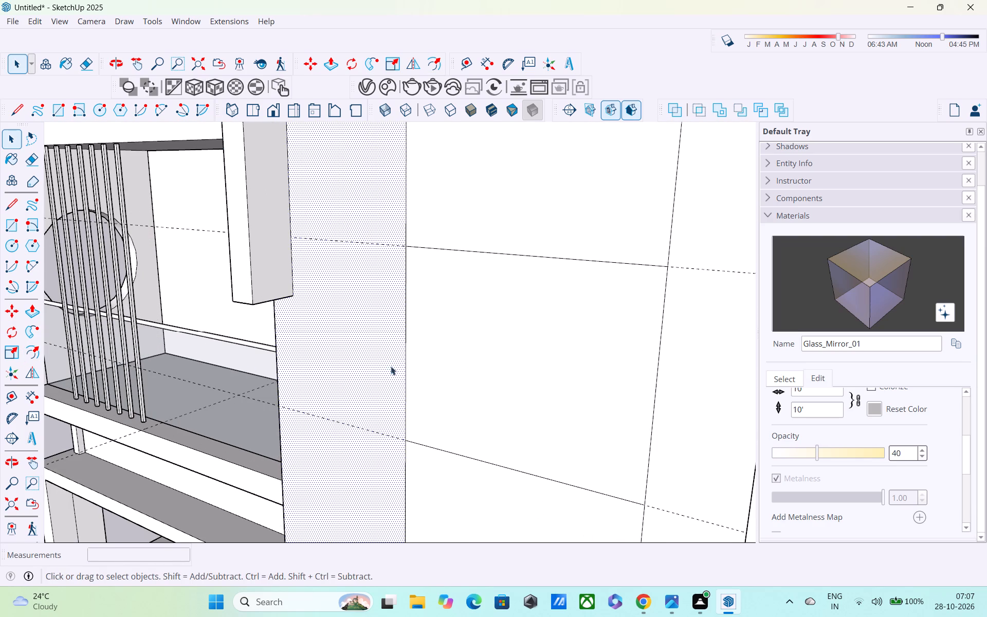
pyautogui.moveTo(393, 364); pyautogui.dragTo(521, 317, button='middle')
pyautogui.scroll(1, 415, 356)
pyautogui.scroll(-6, 528, 317)
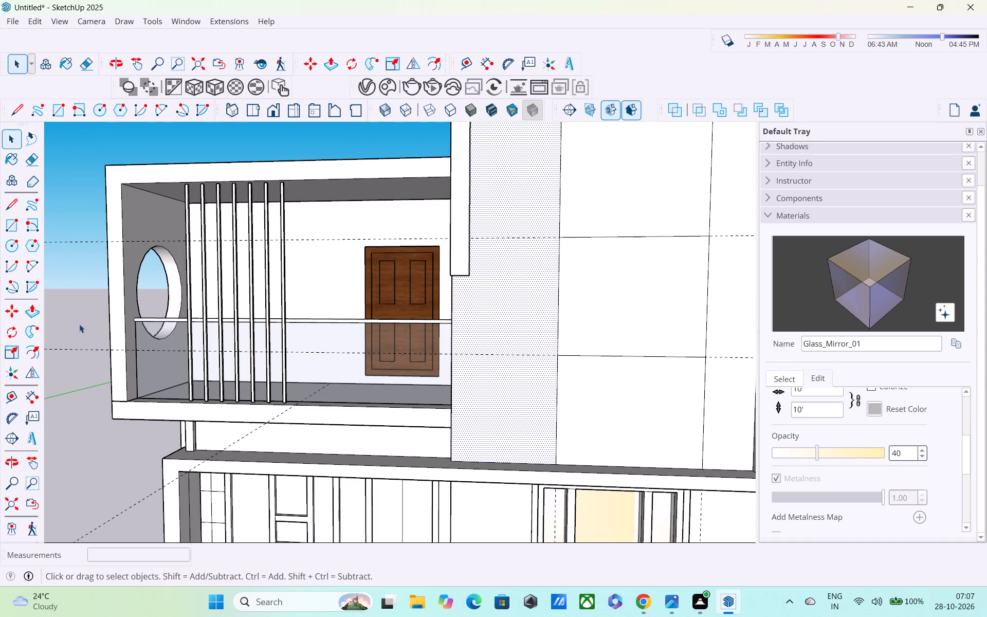
pyautogui.click(78, 322)
pyautogui.scroll(1, 560, 247)
pyautogui.keyDown('shift'); pyautogui.moveTo(569, 260); pyautogui.dragTo(572, 318, button='middle'); pyautogui.keyUp('shift')
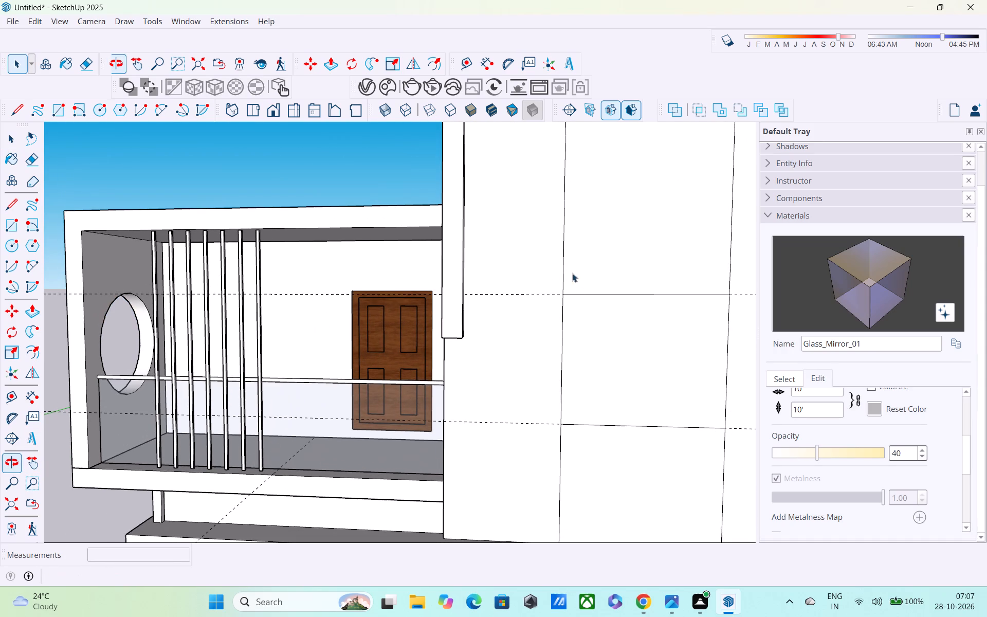
pyautogui.click(563, 226)
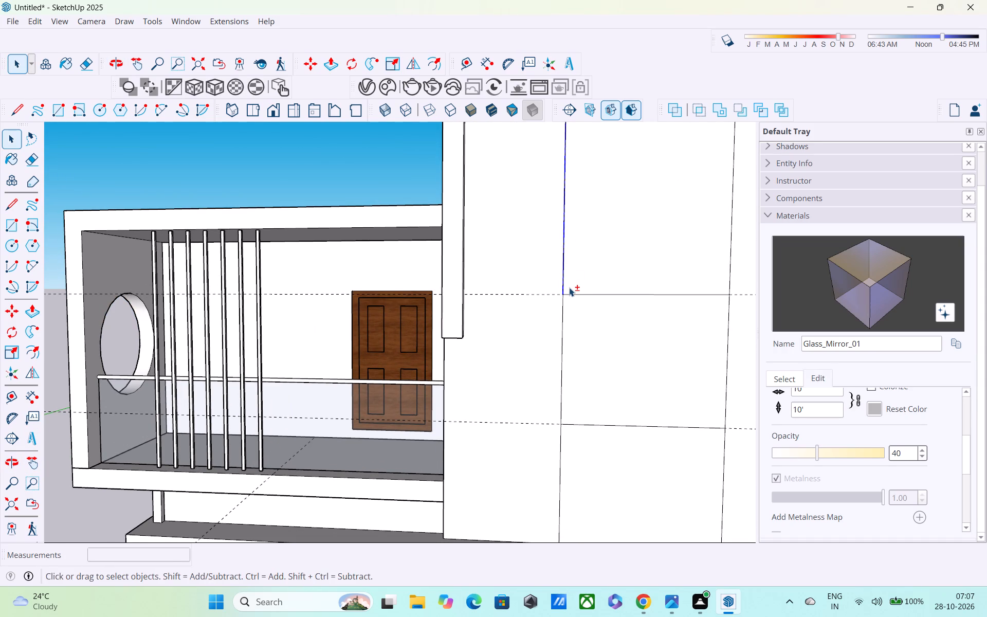
pyautogui.keyDown('shift'); pyautogui.click(561, 322); pyautogui.keyUp('shift')
pyautogui.keyDown('shift'); pyautogui.click(560, 481); pyautogui.keyUp('shift')
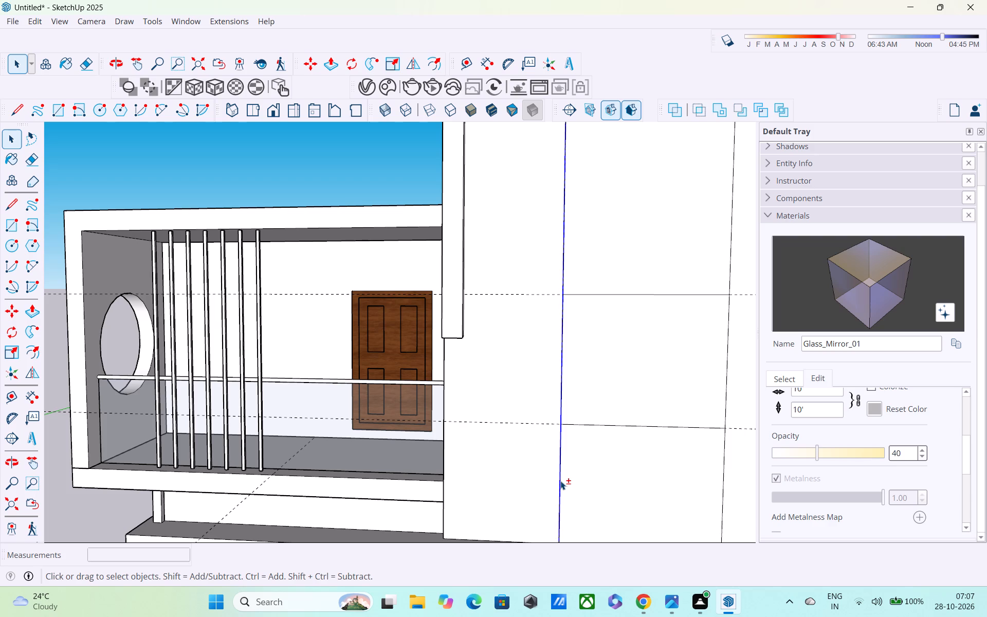
pyautogui.press('m')
pyautogui.keyDown('shift'); pyautogui.moveTo(558, 480); pyautogui.dragTo(538, 373, button='middle'); pyautogui.keyUp('shift')
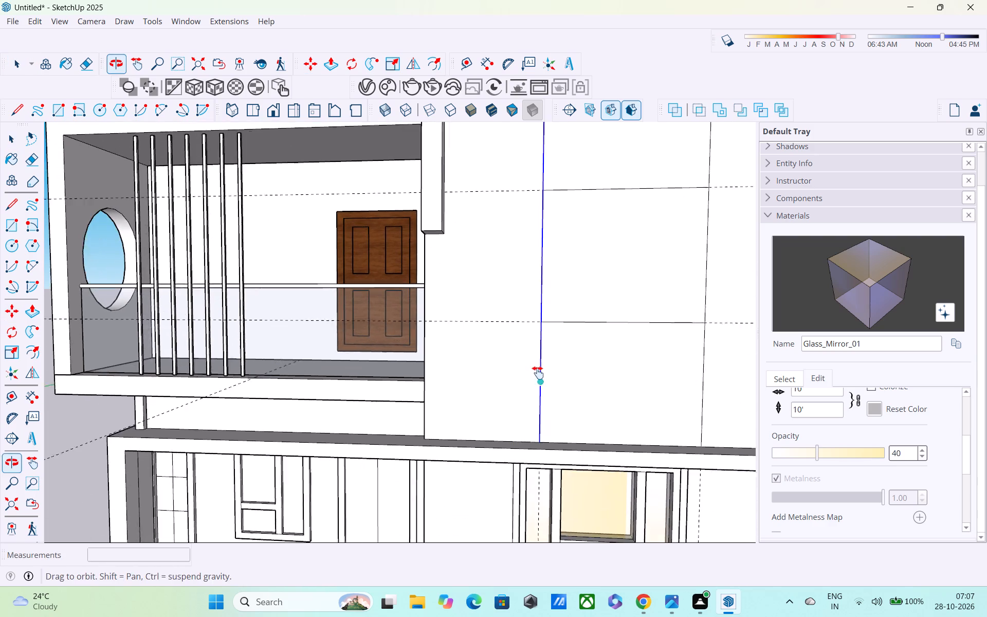
pyautogui.keyDown('shift'); pyautogui.moveTo(538, 373); pyautogui.dragTo(537, 368, button='middle'); pyautogui.keyUp('shift')
pyautogui.moveTo(556, 464); pyautogui.dragTo(559, 471, button='middle')
pyautogui.scroll(4, 541, 435)
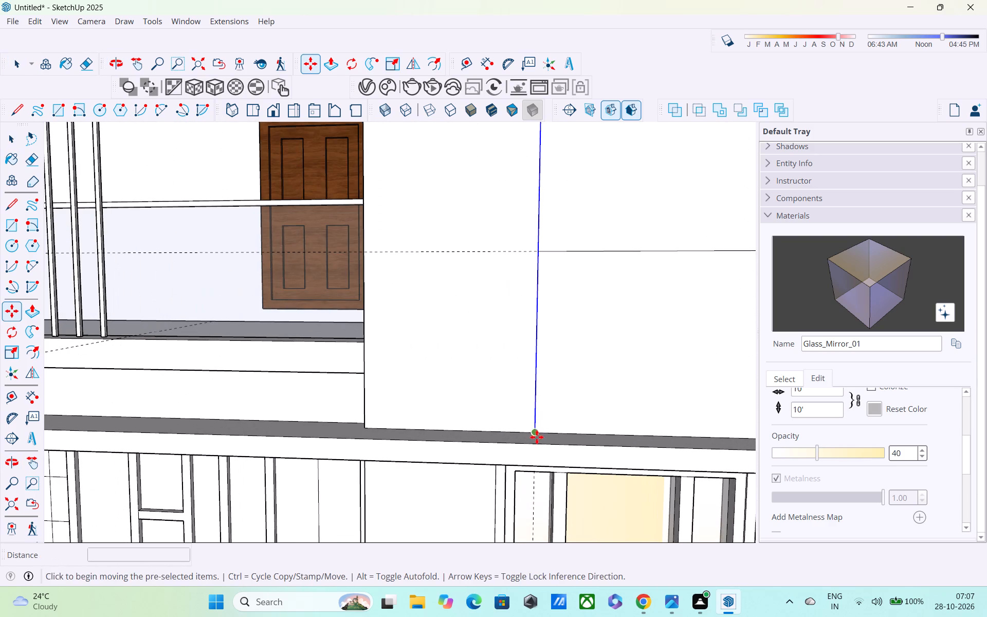
pyautogui.click(534, 432)
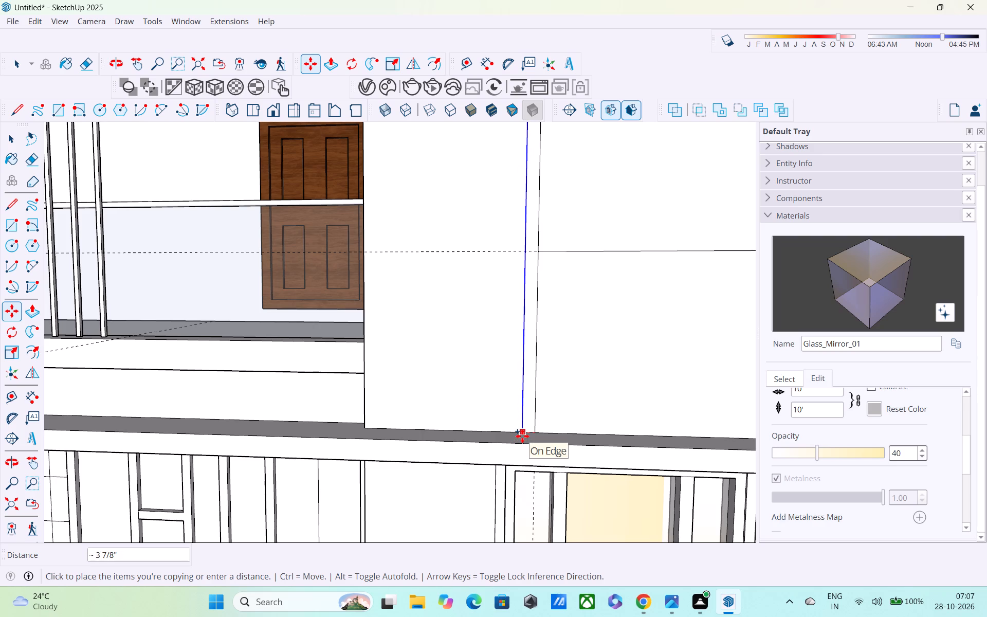
pyautogui.write('2"')
pyautogui.press('Return')
# Pull the narrow full-height strip between the vertical line and its copy outward 2".
pyautogui.keyDown('shift'); pyautogui.moveTo(514, 406); pyautogui.dragTo(450, 592, button='middle'); pyautogui.keyUp('shift')
pyautogui.scroll(-6, 453, 521)
pyautogui.press('space')
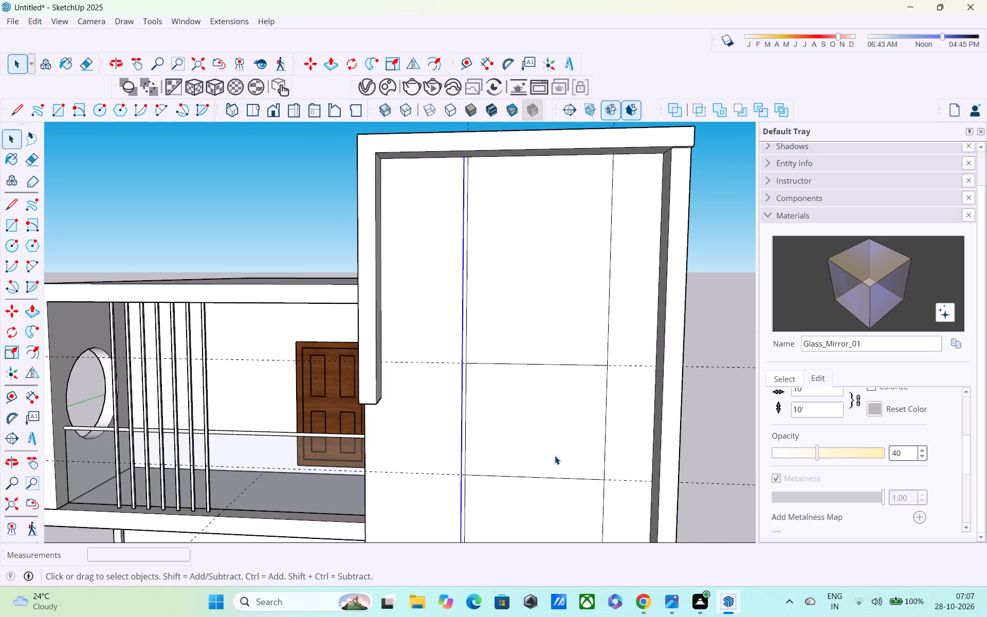
pyautogui.scroll(-2, 555, 456)
pyautogui.moveTo(555, 456); pyautogui.dragTo(537, 483, button='middle')
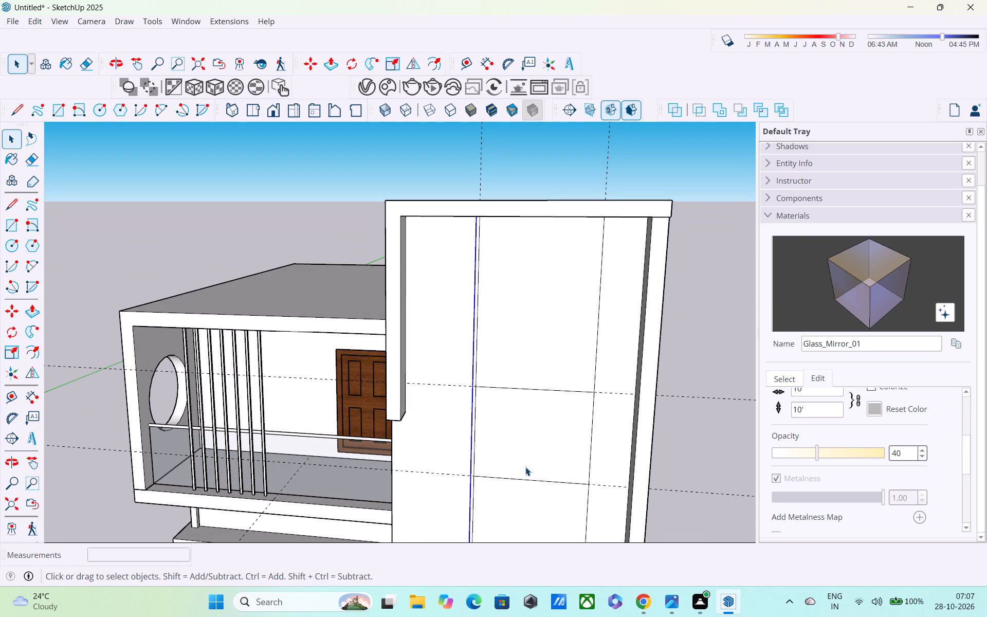
pyautogui.press('p')
pyautogui.scroll(4, 502, 418)
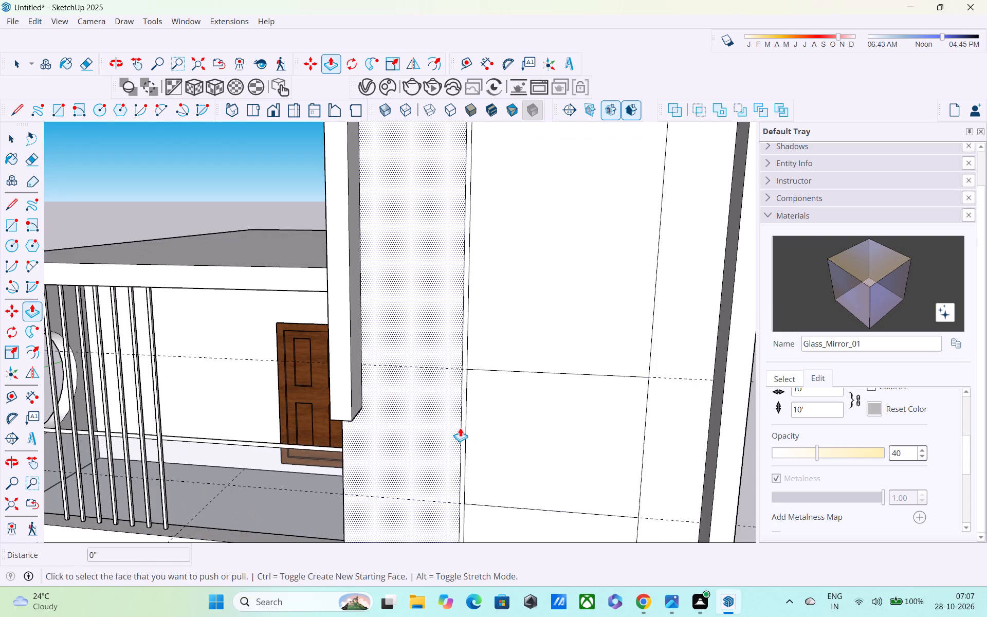
pyautogui.scroll(4, 460, 428)
pyautogui.click(464, 438)
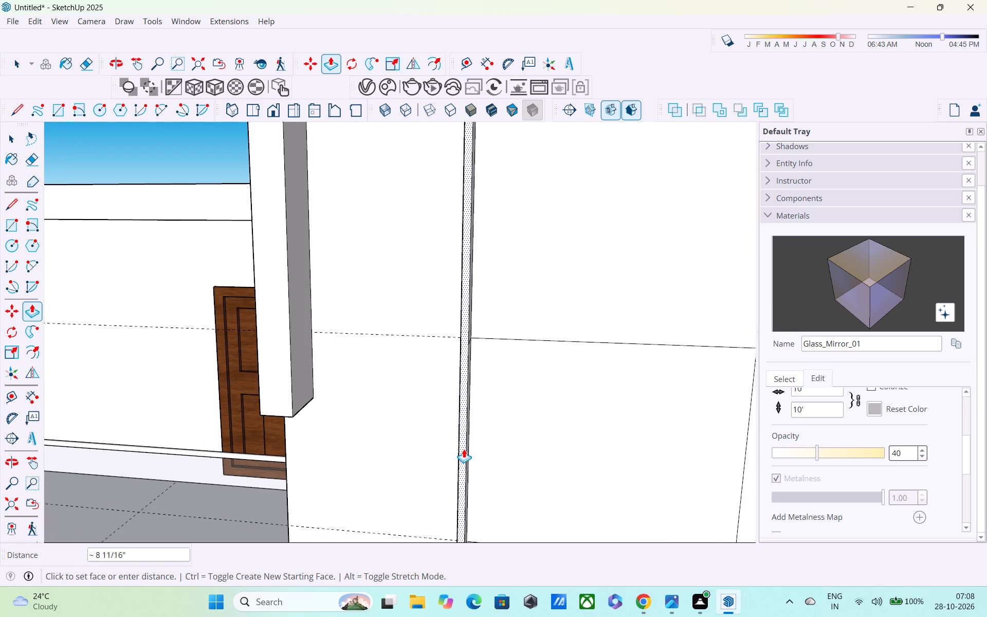
pyautogui.write('1"')
pyautogui.press('Return')
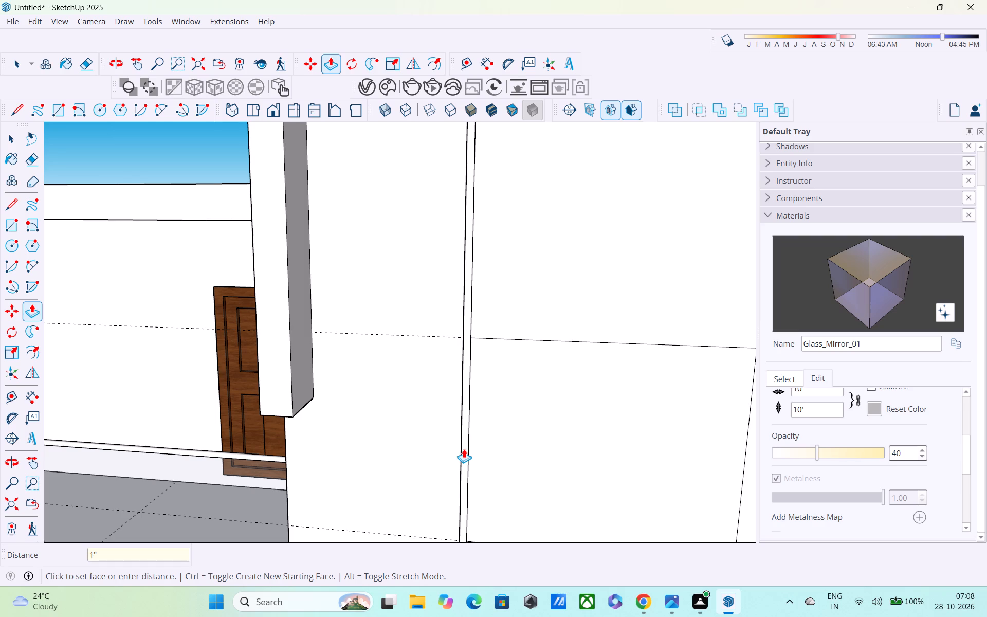
pyautogui.write('2"')
pyautogui.press('Return')
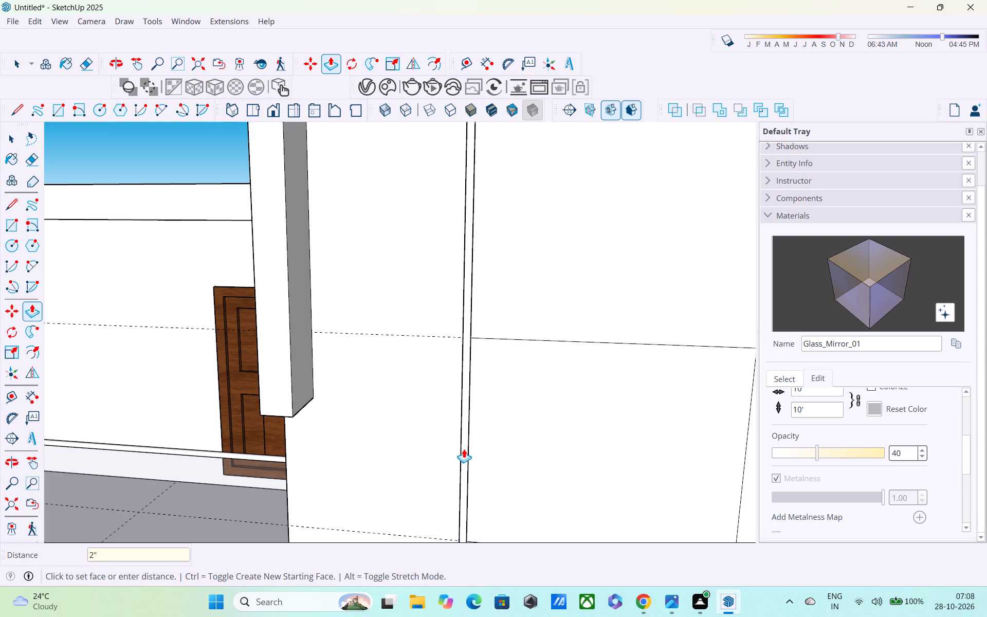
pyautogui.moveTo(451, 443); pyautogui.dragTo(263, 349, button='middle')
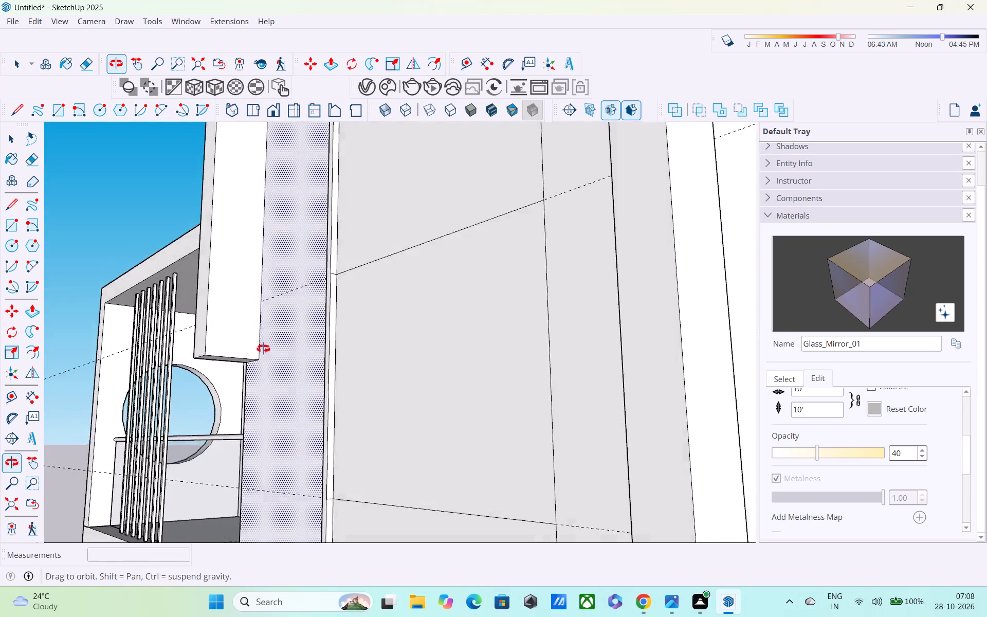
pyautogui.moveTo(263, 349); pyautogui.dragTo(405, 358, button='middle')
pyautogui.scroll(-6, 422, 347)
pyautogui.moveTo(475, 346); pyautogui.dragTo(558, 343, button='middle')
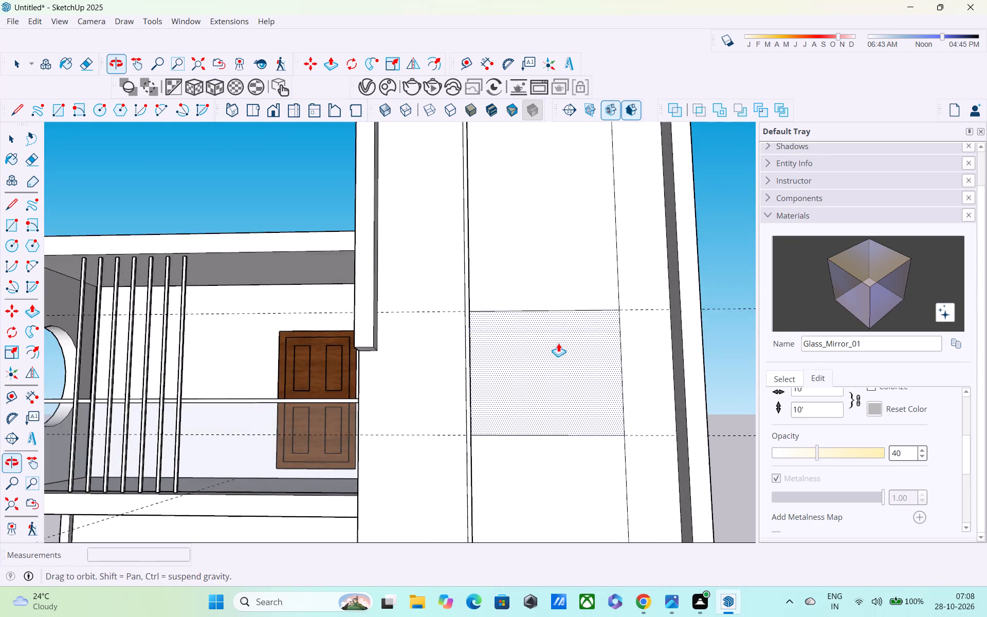
# Draw two 2" lines across the raised vertical strip where the upper and lower horizontal guides cross it.
pyautogui.moveTo(558, 343); pyautogui.dragTo(556, 344, button='middle')
pyautogui.scroll(3, 511, 375)
pyautogui.moveTo(472, 379); pyautogui.dragTo(504, 462, button='middle')
pyautogui.scroll(4, 414, 330)
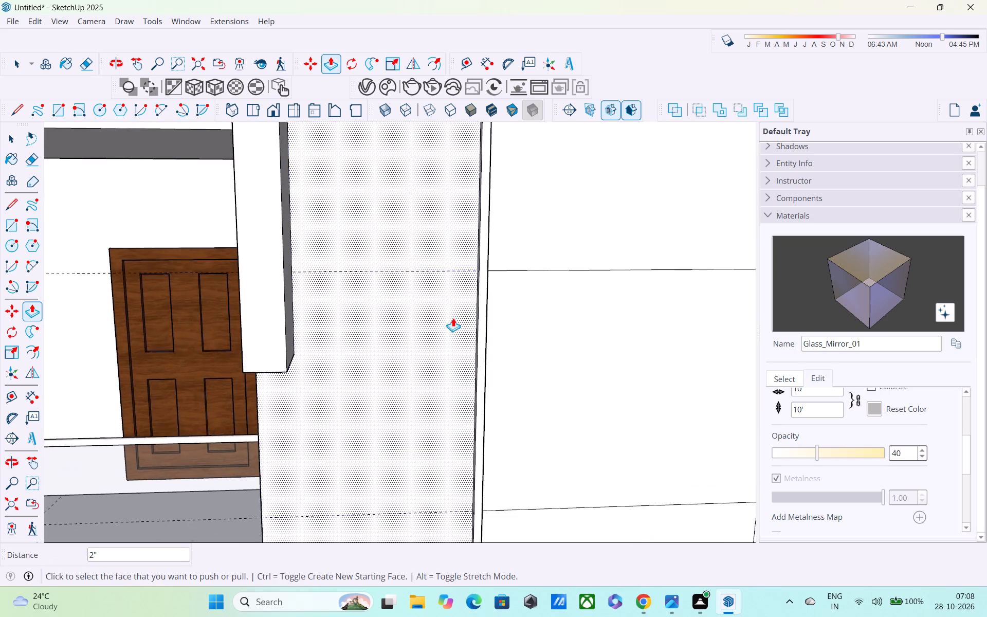
pyautogui.scroll(3, 453, 318)
pyautogui.keyDown('shift'); pyautogui.moveTo(487, 304); pyautogui.dragTo(428, 279, button='middle'); pyautogui.keyUp('shift')
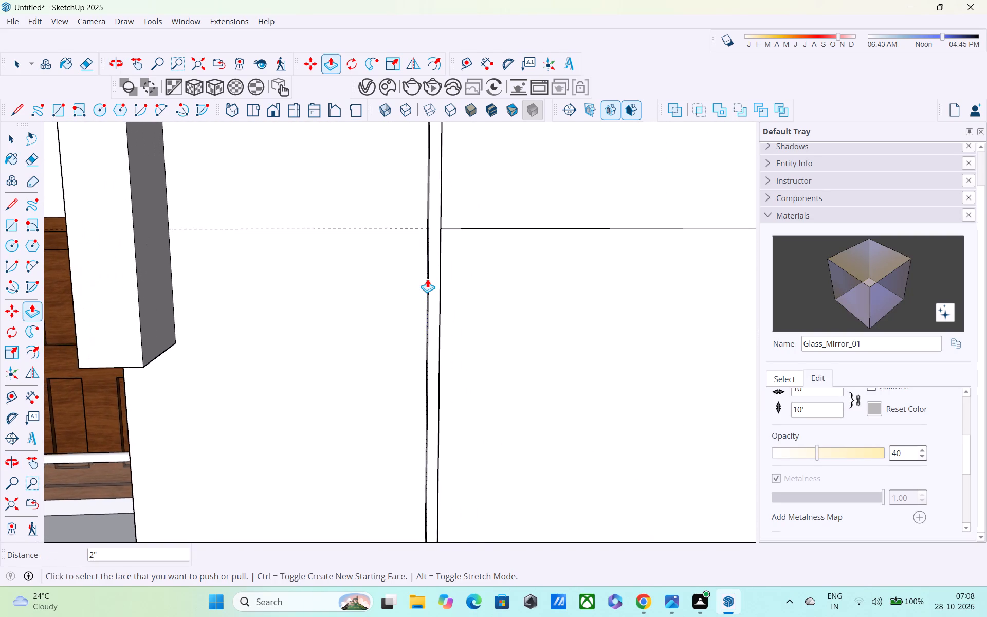
pyautogui.scroll(-6, 427, 279)
pyautogui.moveTo(426, 278); pyautogui.dragTo(635, 315, button='middle')
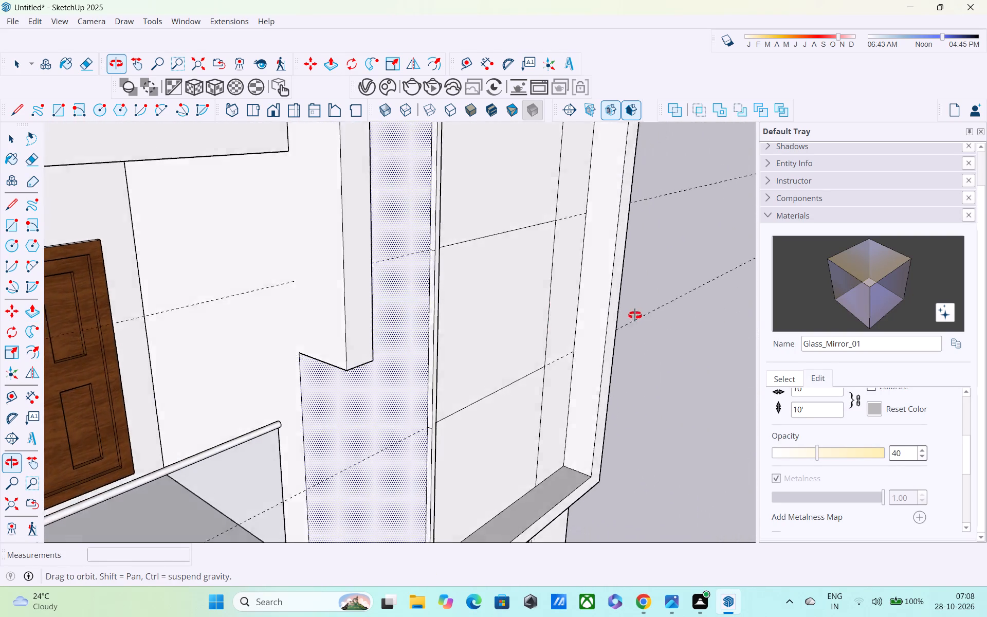
pyautogui.moveTo(635, 315); pyautogui.dragTo(639, 311, button='middle')
pyautogui.scroll(2, 576, 291)
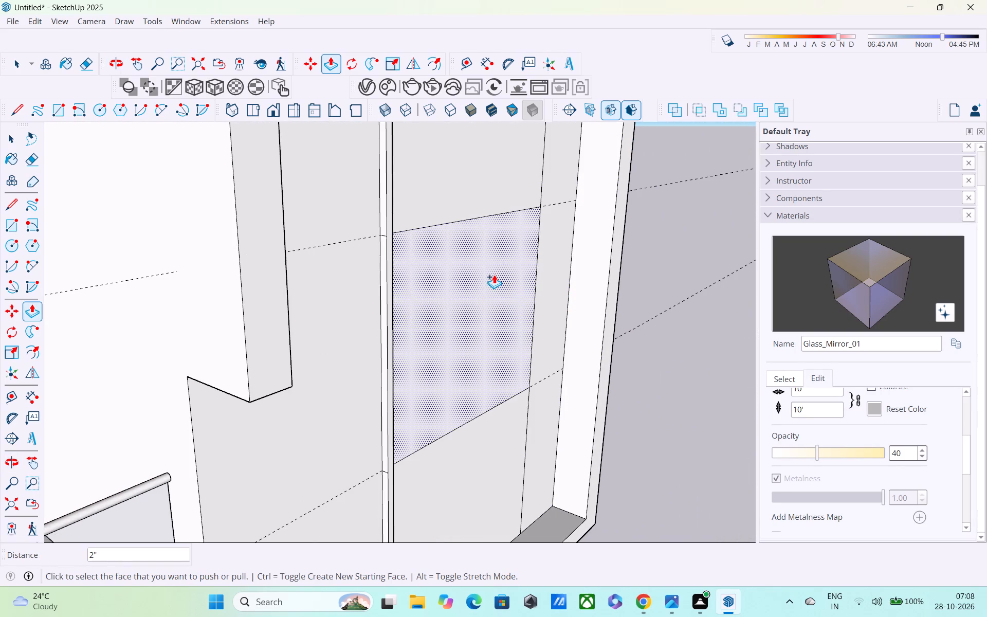
pyautogui.moveTo(376, 333); pyautogui.dragTo(307, 289, button='middle')
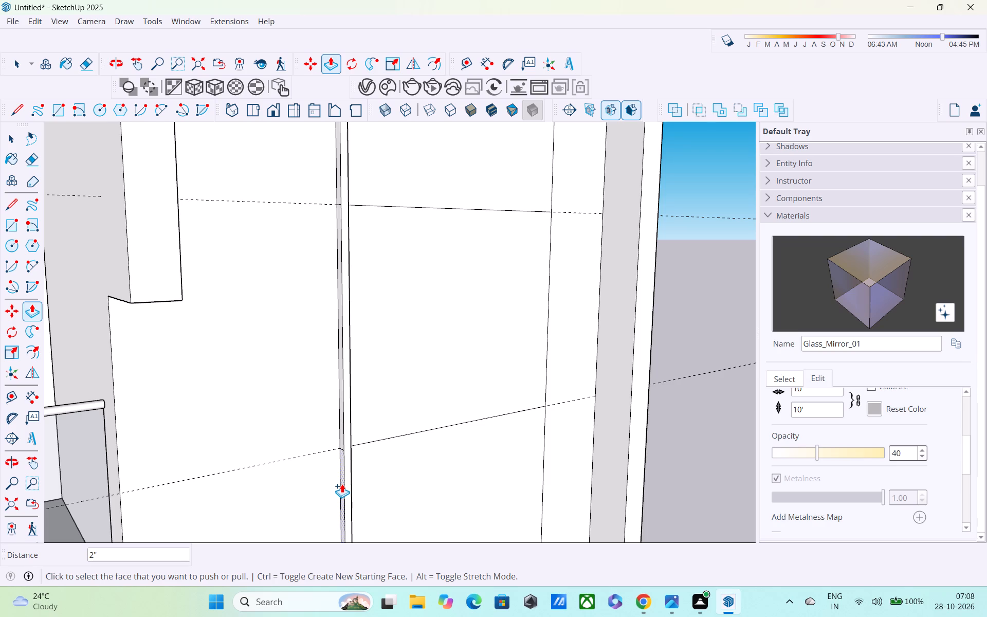
pyautogui.press('l')
pyautogui.scroll(3, 376, 190)
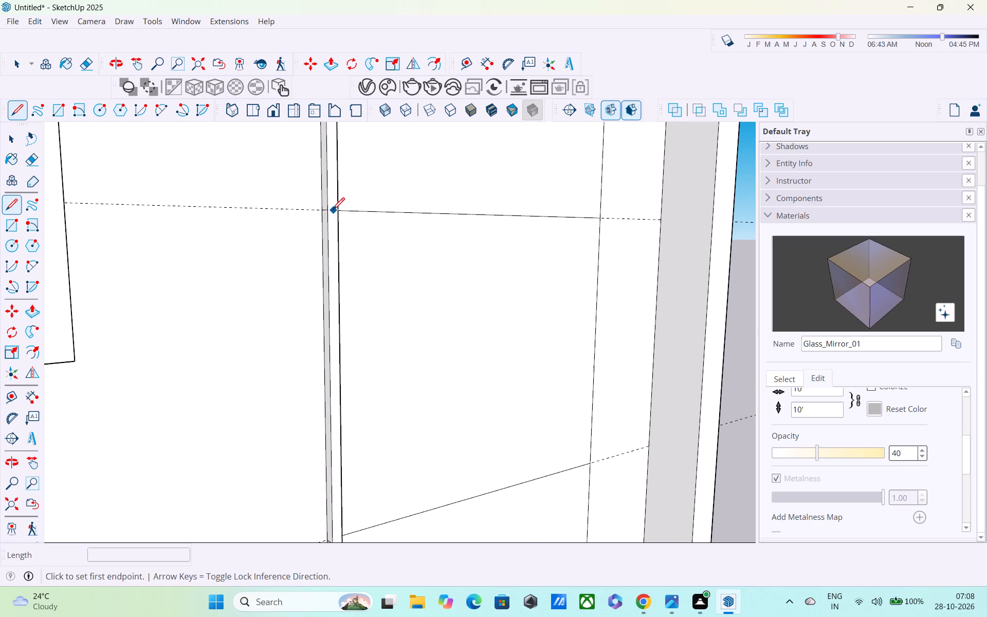
pyautogui.click(331, 211)
pyautogui.click(337, 211)
pyautogui.moveTo(338, 356); pyautogui.dragTo(332, 141, button='middle')
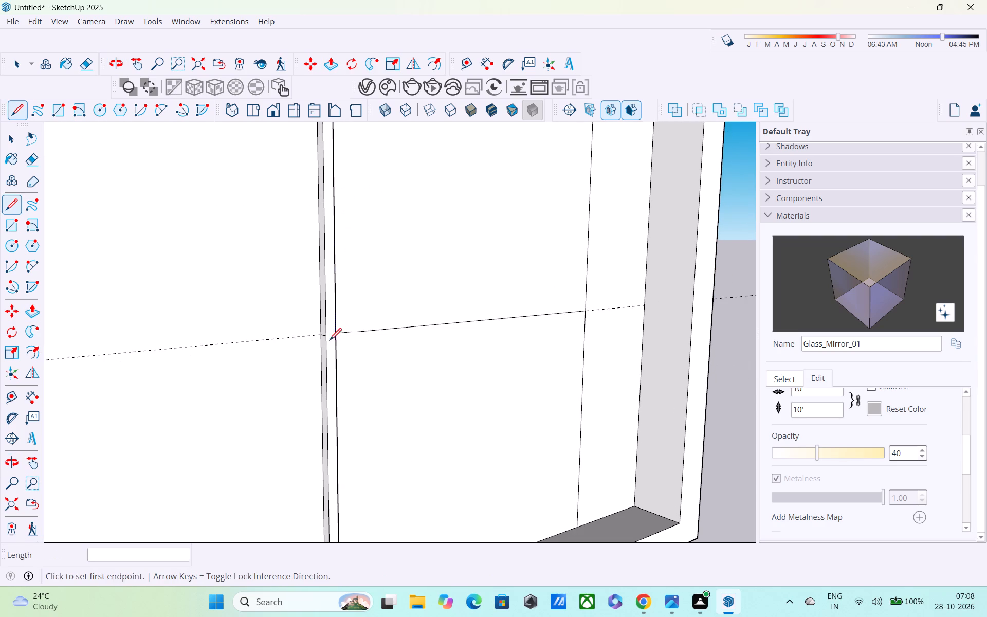
pyautogui.click(324, 338)
pyautogui.click(339, 335)
# Push the strip's segment between the two guides back 2" flush with the wall and erase its leftover vertical edges.
pyautogui.press('p')
pyautogui.click(334, 309)
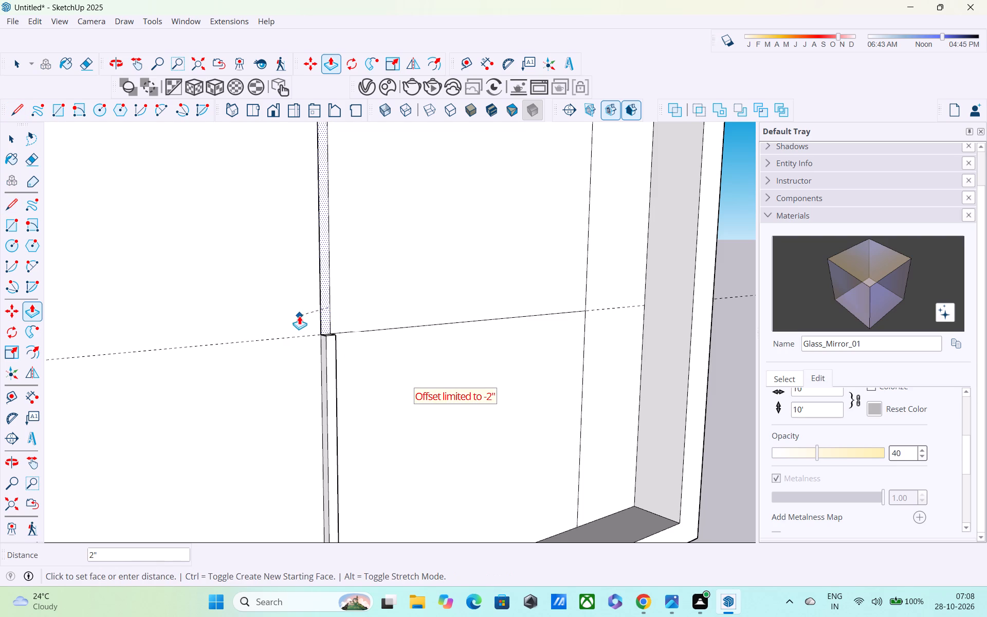
pyautogui.click(299, 316)
pyautogui.moveTo(314, 316); pyautogui.dragTo(22, 432, button='middle')
pyautogui.scroll(-4, 38, 395)
pyautogui.press('e')
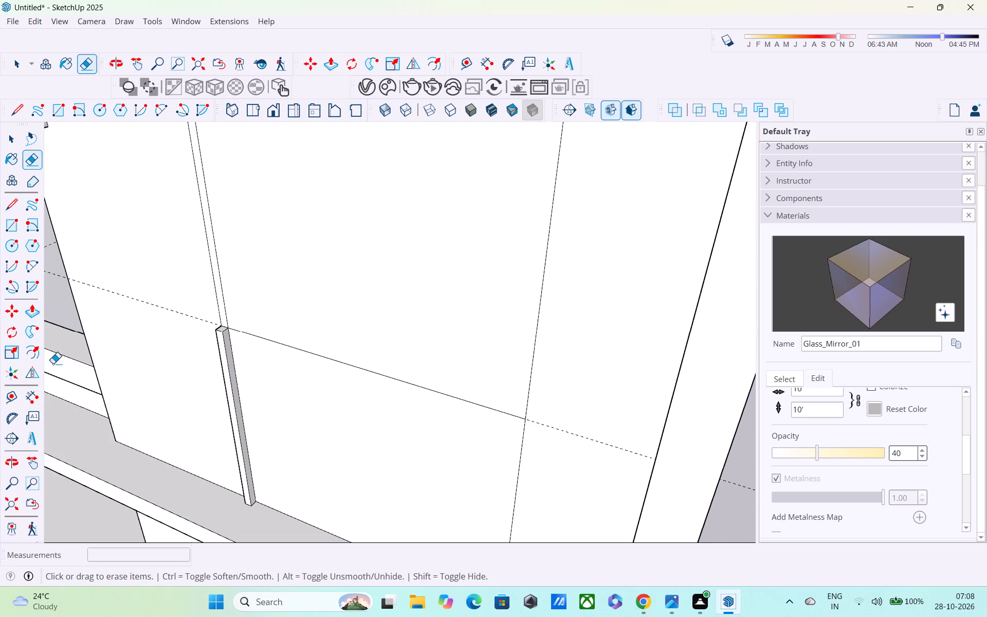
pyautogui.moveTo(187, 251); pyautogui.dragTo(239, 277)
# Draw a rectangle about 6'8" by 5' between the guides, from just beyond the strip's balcony side to the far vertical line.
pyautogui.scroll(-3, 239, 277)
pyautogui.moveTo(240, 277); pyautogui.dragTo(361, 198, button='middle')
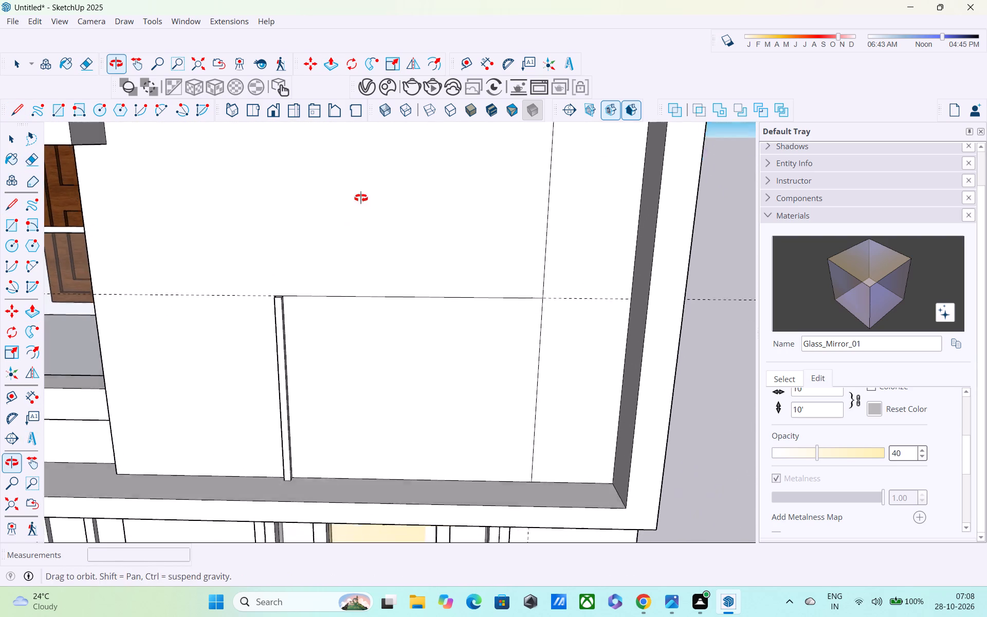
pyautogui.moveTo(361, 198); pyautogui.dragTo(361, 197, button='middle')
pyautogui.scroll(-3, 362, 195)
pyautogui.keyDown('shift'); pyautogui.moveTo(364, 203); pyautogui.dragTo(390, 303, button='middle'); pyautogui.keyUp('shift')
pyautogui.moveTo(365, 285); pyautogui.dragTo(363, 213, button='middle')
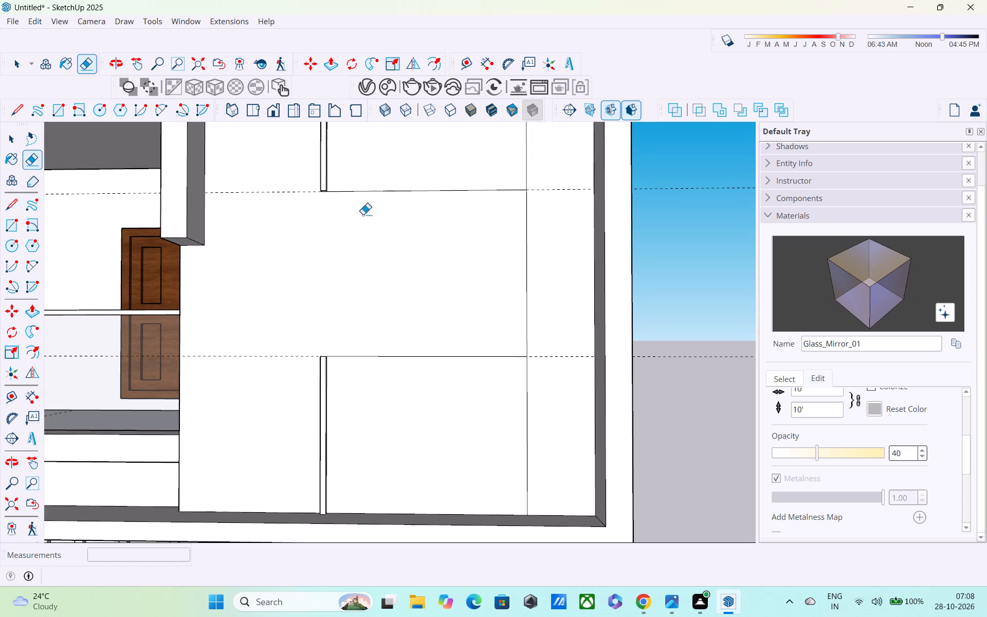
pyautogui.press('r')
pyautogui.scroll(3, 299, 199)
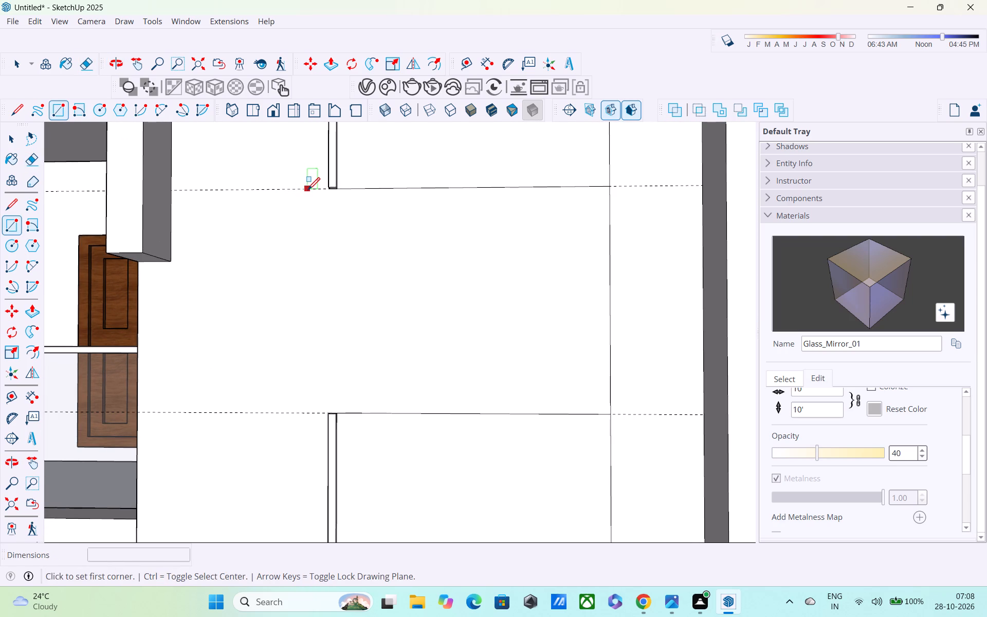
pyautogui.click(308, 191)
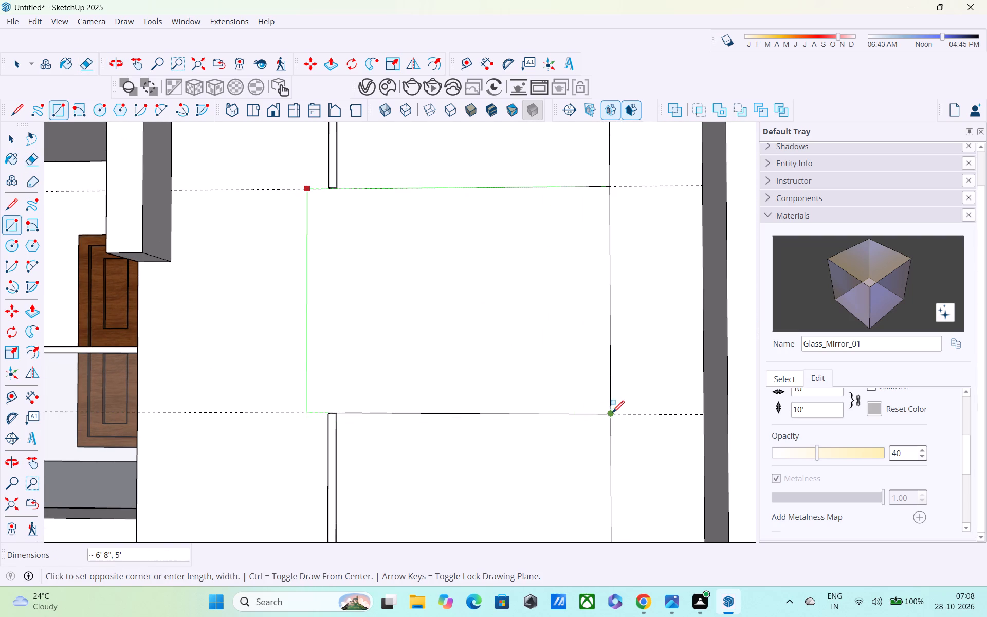
pyautogui.click(611, 411)
# Offset the new rectangle's outline inward 6".
pyautogui.moveTo(522, 380); pyautogui.dragTo(488, 283, button='middle')
pyautogui.scroll(-5, 487, 275)
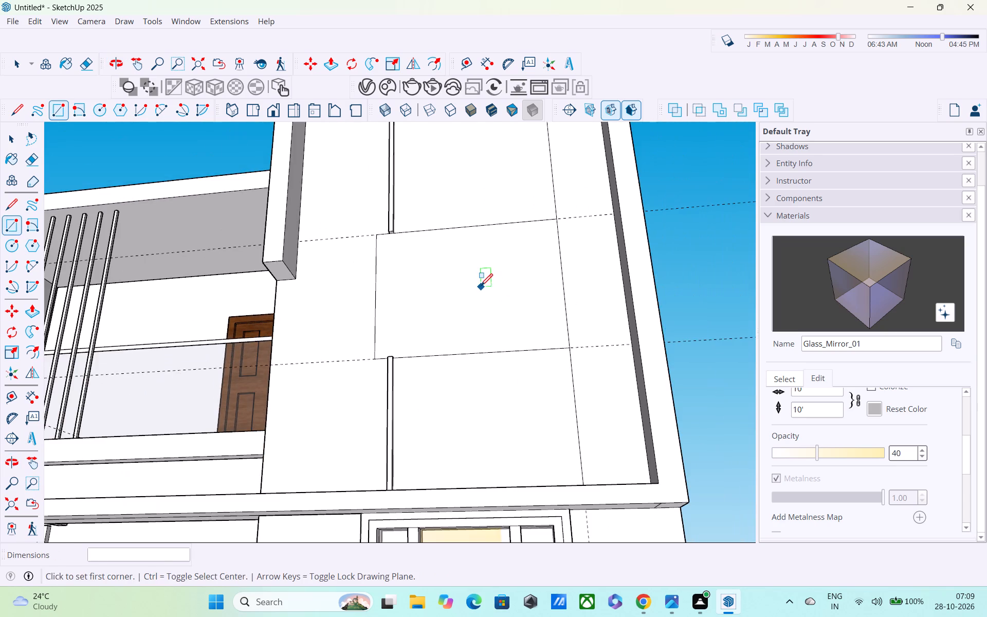
pyautogui.moveTo(480, 287); pyautogui.dragTo(499, 332, button='middle')
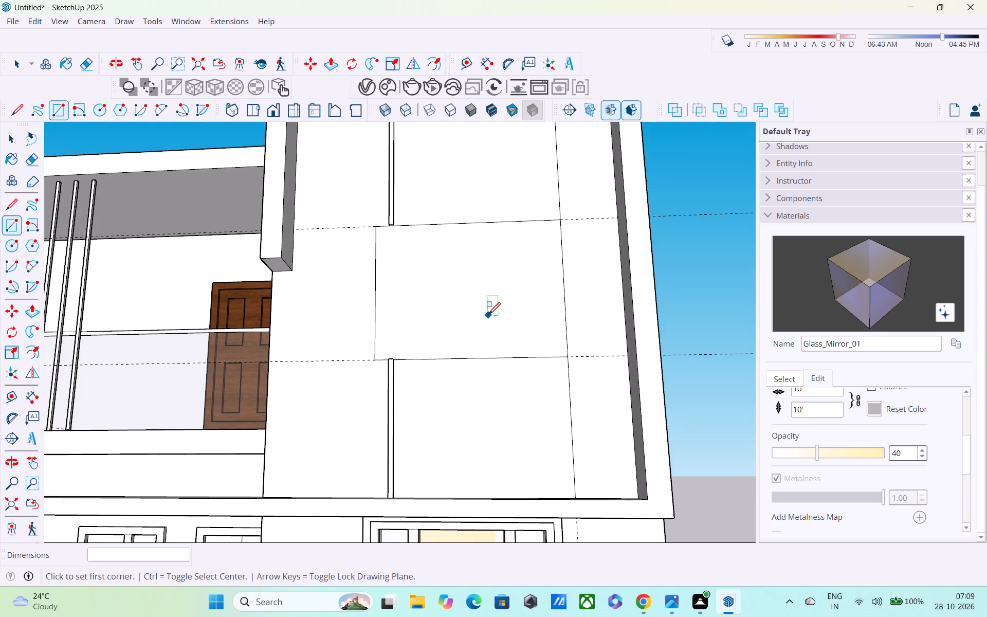
pyautogui.press('space')
pyautogui.press('f')
pyautogui.click(480, 307)
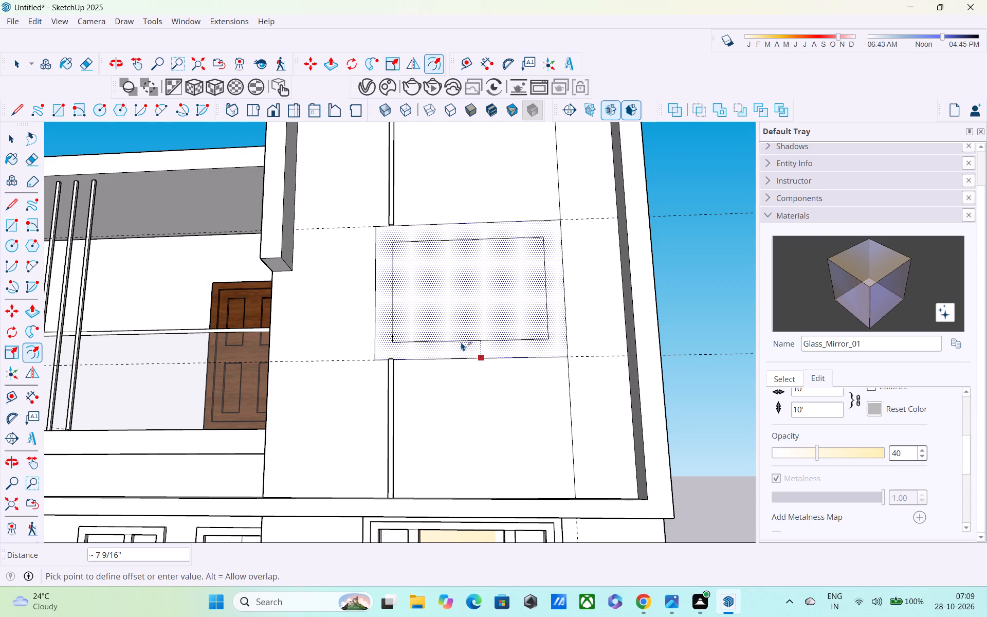
pyautogui.write('4"')
pyautogui.press('Return')
pyautogui.write('6"')
pyautogui.press('Return')
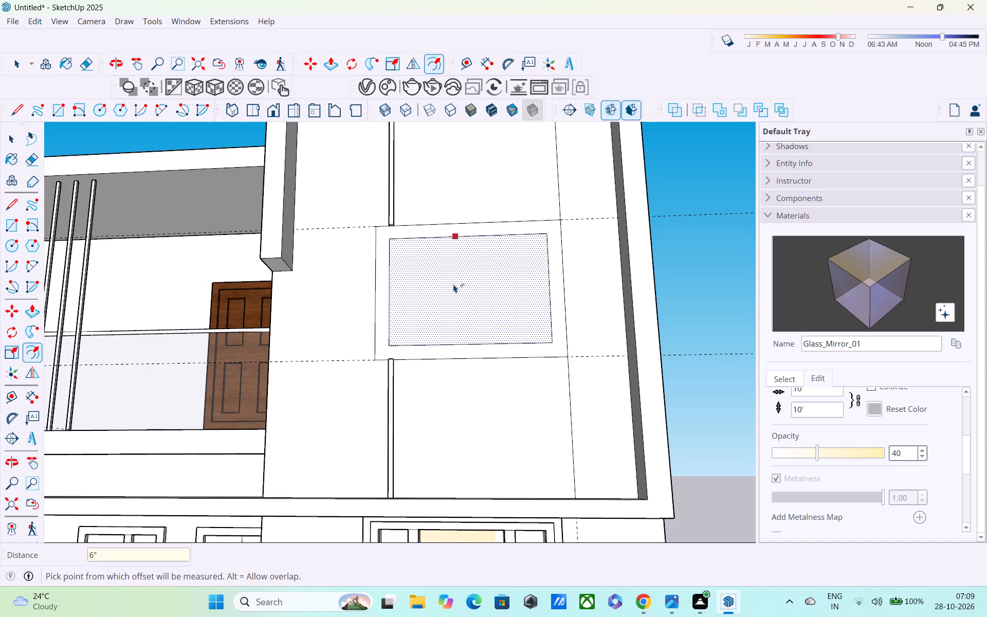
# Offset the inner rectangle's outline outward 3" to divide the border into two bands.
pyautogui.click(391, 270)
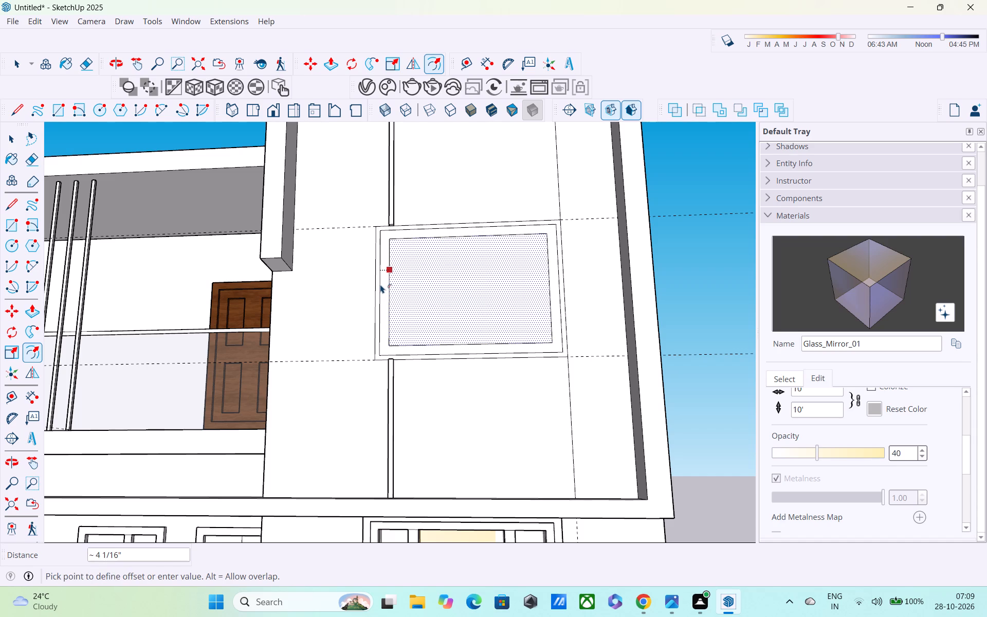
pyautogui.write('3"')
pyautogui.press('Return')
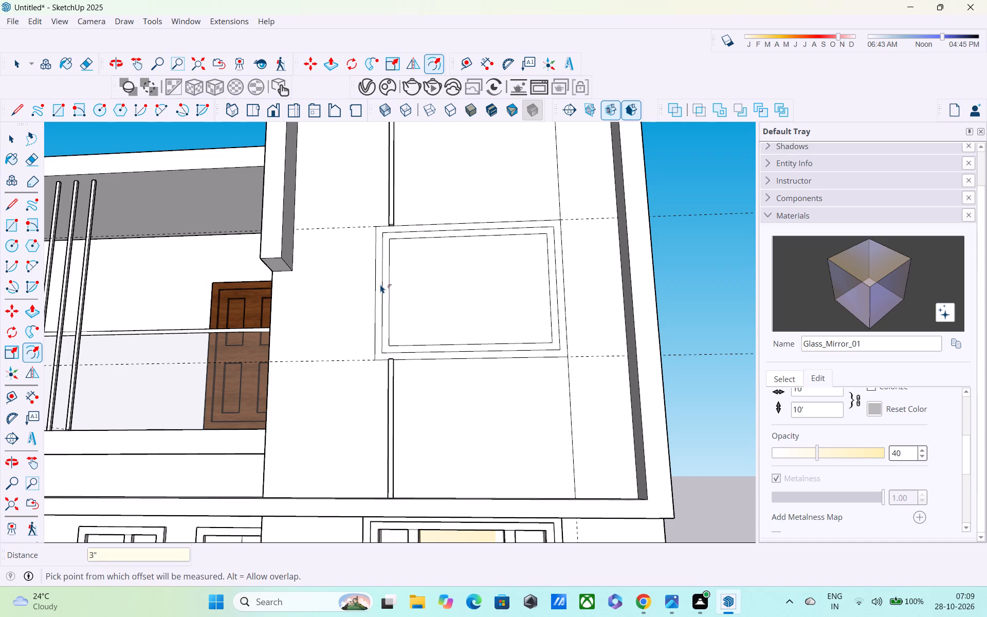
pyautogui.press('Escape')
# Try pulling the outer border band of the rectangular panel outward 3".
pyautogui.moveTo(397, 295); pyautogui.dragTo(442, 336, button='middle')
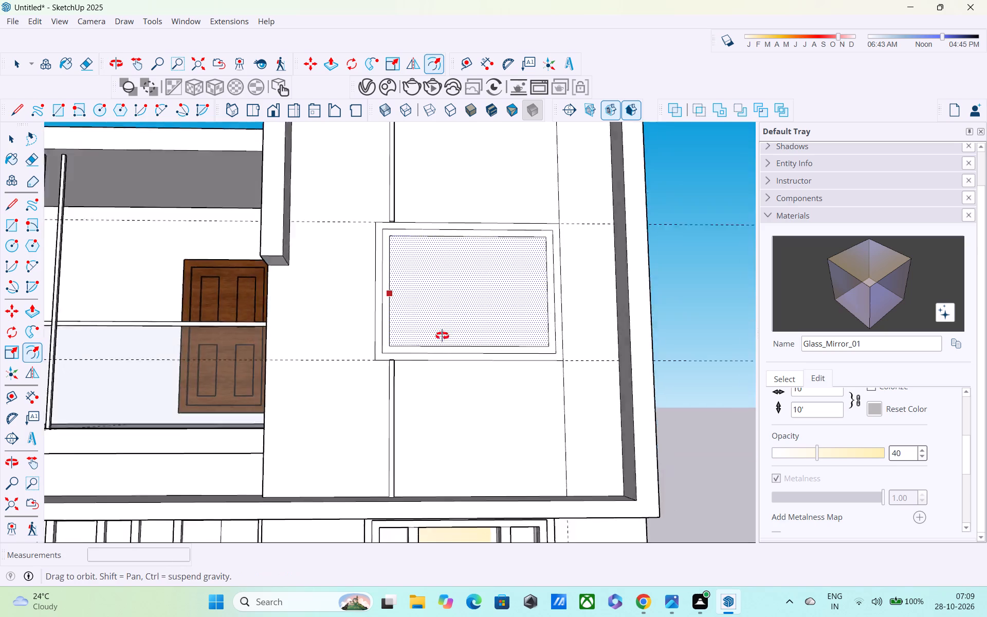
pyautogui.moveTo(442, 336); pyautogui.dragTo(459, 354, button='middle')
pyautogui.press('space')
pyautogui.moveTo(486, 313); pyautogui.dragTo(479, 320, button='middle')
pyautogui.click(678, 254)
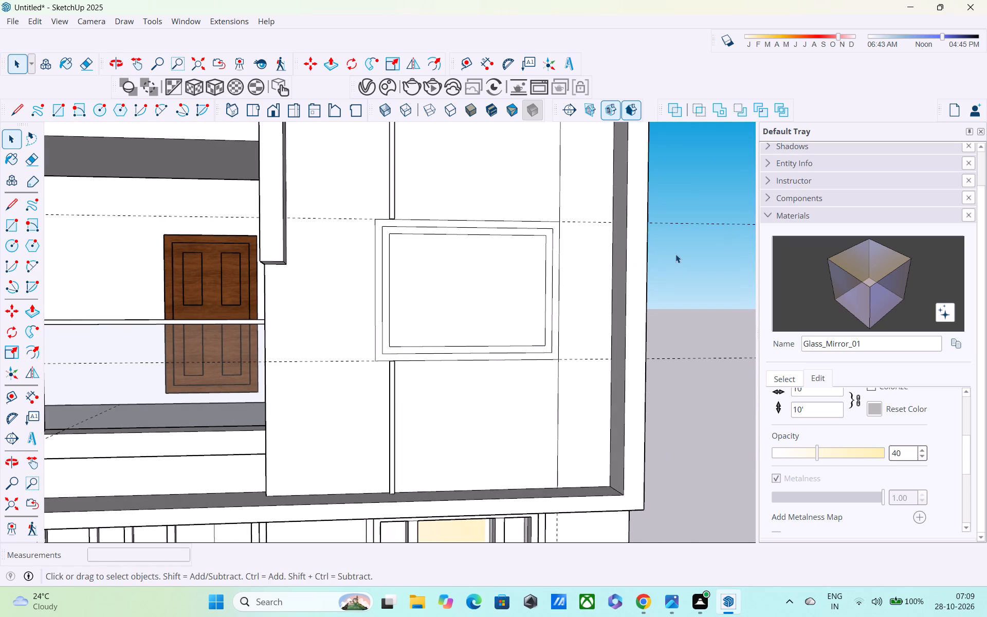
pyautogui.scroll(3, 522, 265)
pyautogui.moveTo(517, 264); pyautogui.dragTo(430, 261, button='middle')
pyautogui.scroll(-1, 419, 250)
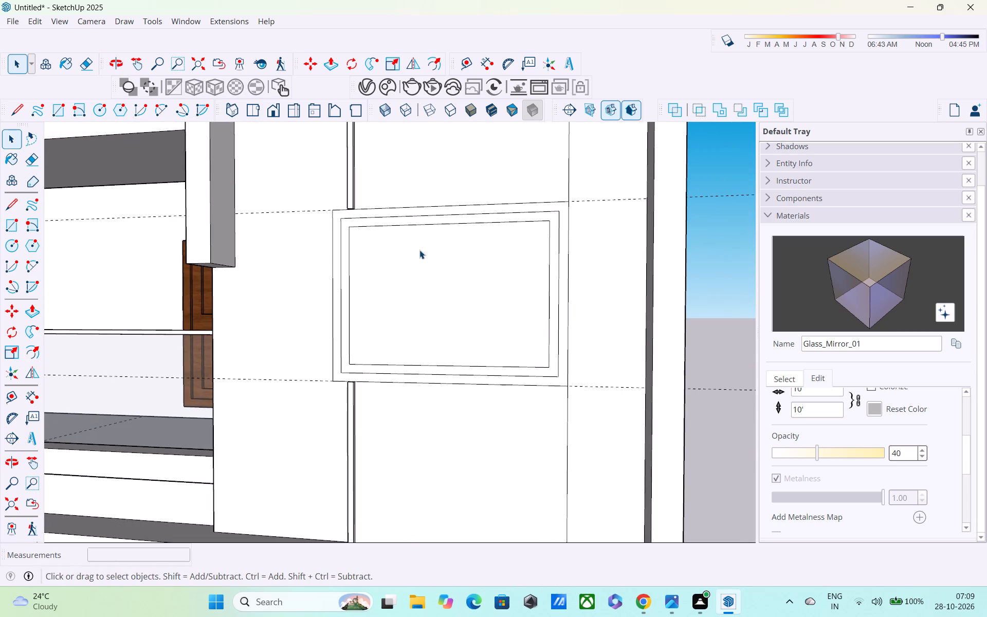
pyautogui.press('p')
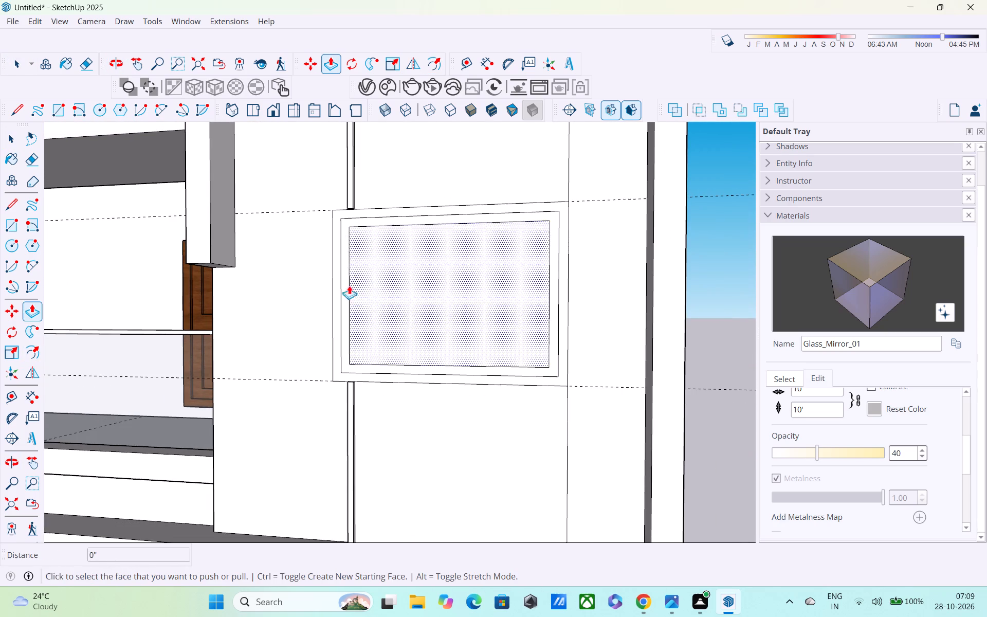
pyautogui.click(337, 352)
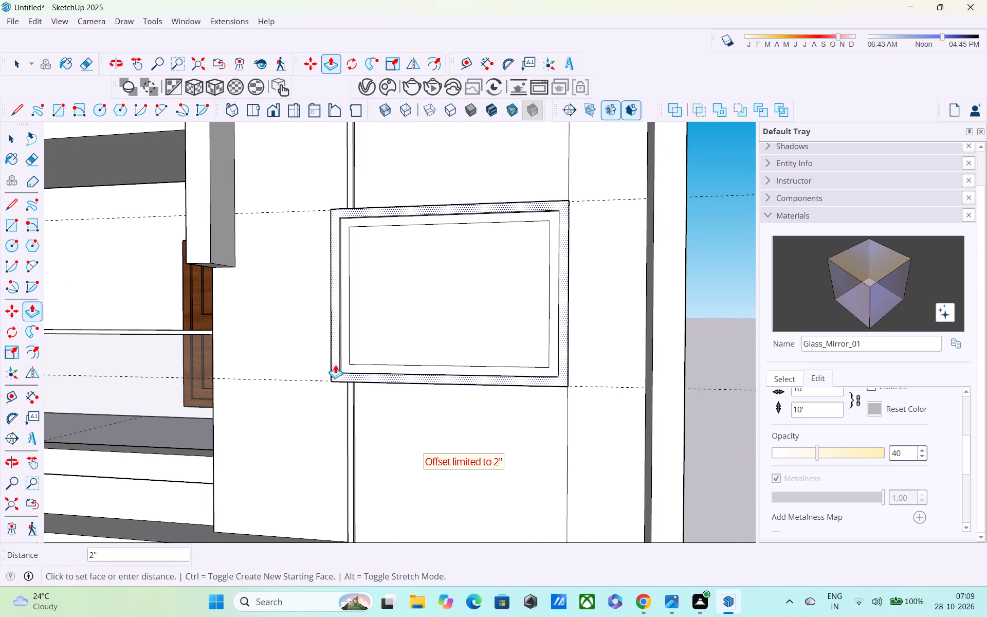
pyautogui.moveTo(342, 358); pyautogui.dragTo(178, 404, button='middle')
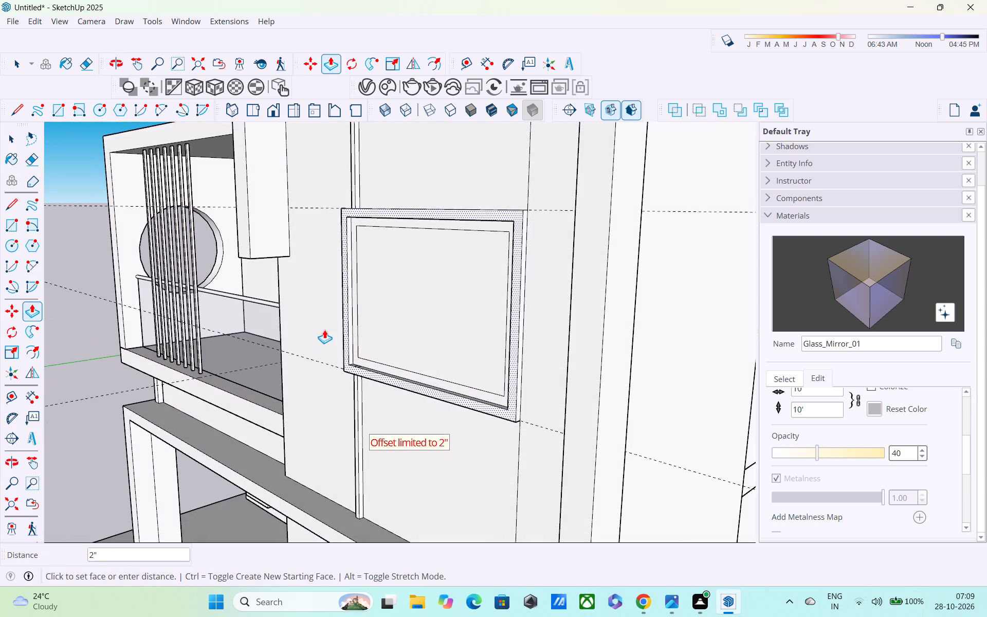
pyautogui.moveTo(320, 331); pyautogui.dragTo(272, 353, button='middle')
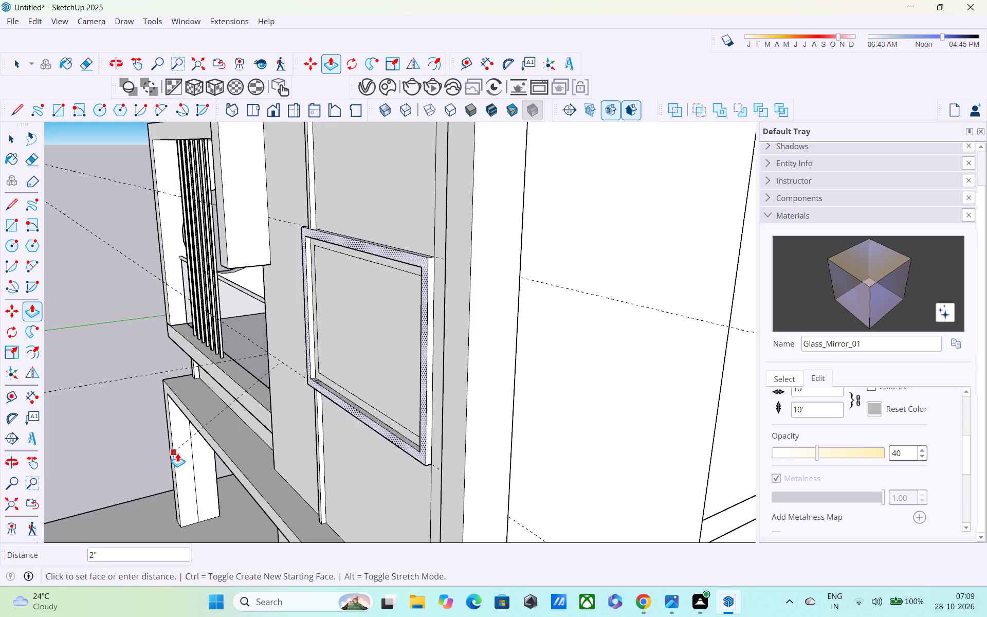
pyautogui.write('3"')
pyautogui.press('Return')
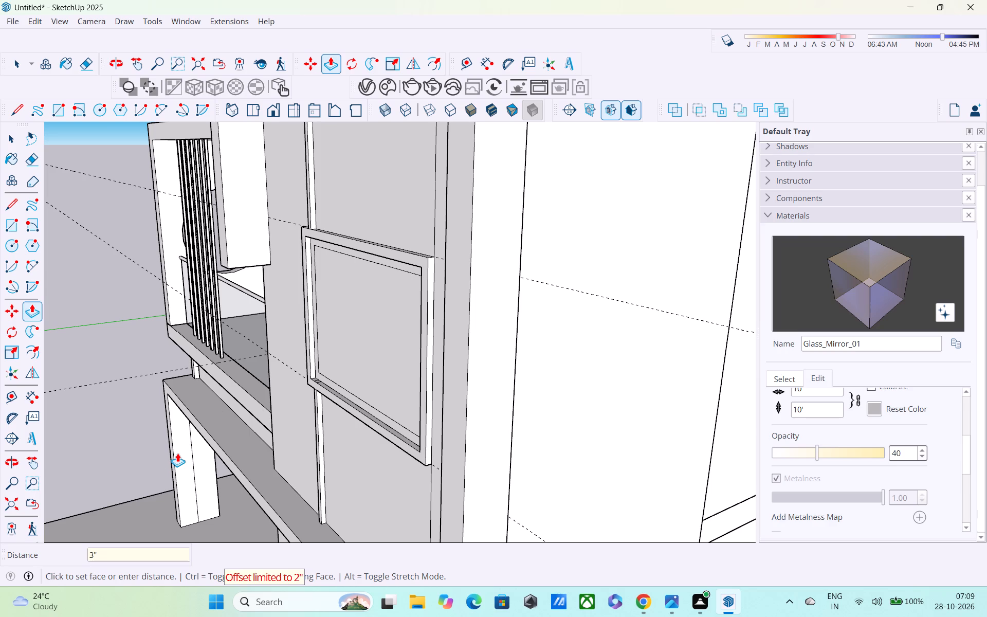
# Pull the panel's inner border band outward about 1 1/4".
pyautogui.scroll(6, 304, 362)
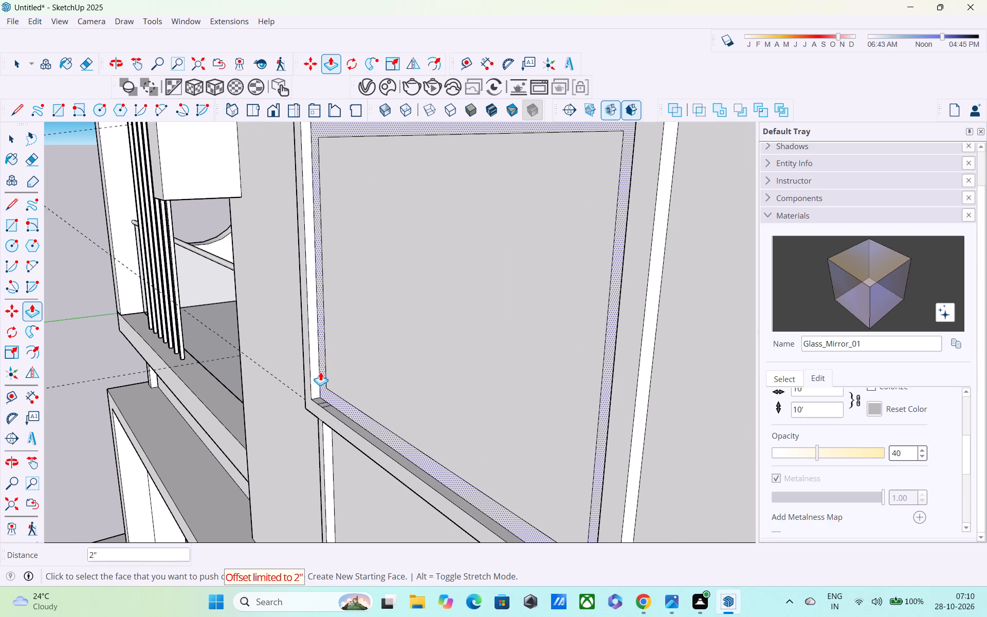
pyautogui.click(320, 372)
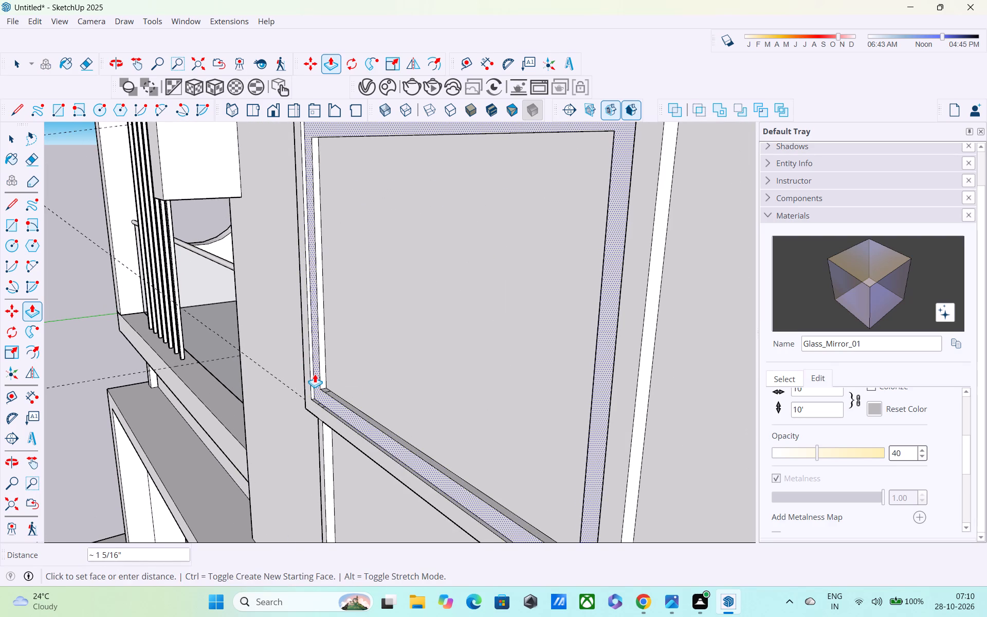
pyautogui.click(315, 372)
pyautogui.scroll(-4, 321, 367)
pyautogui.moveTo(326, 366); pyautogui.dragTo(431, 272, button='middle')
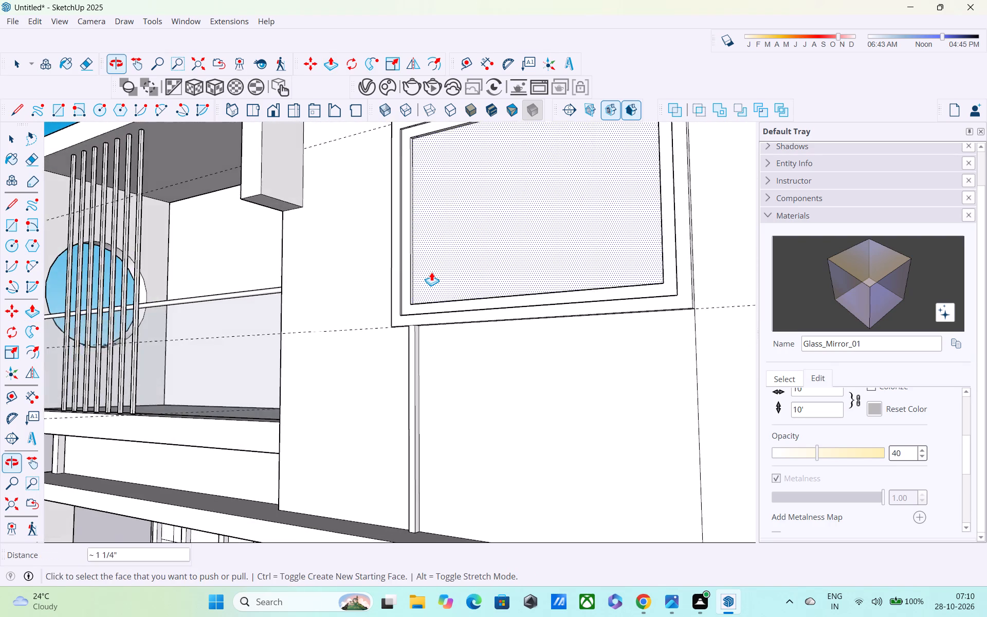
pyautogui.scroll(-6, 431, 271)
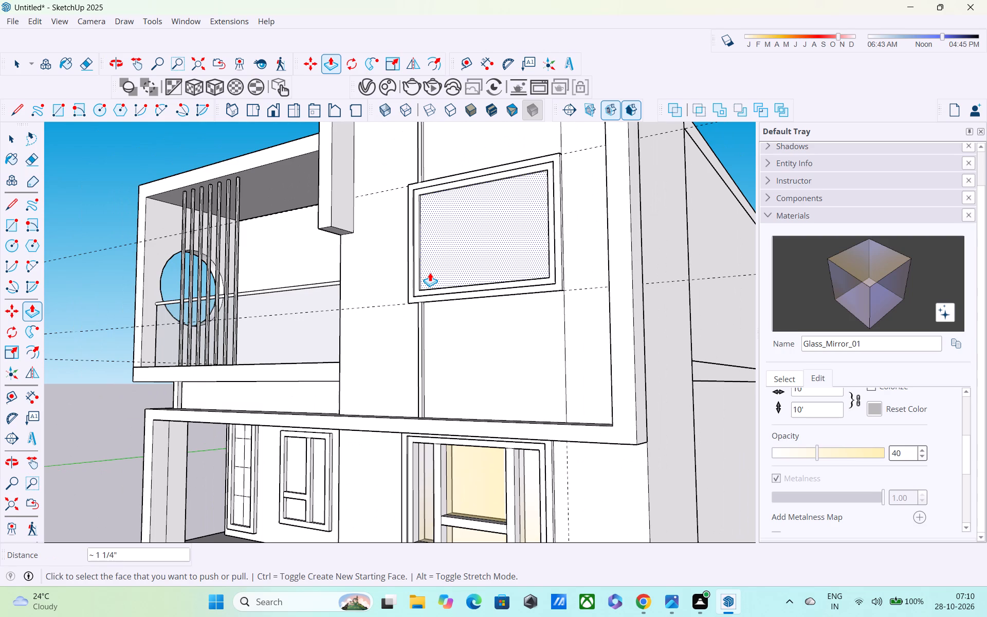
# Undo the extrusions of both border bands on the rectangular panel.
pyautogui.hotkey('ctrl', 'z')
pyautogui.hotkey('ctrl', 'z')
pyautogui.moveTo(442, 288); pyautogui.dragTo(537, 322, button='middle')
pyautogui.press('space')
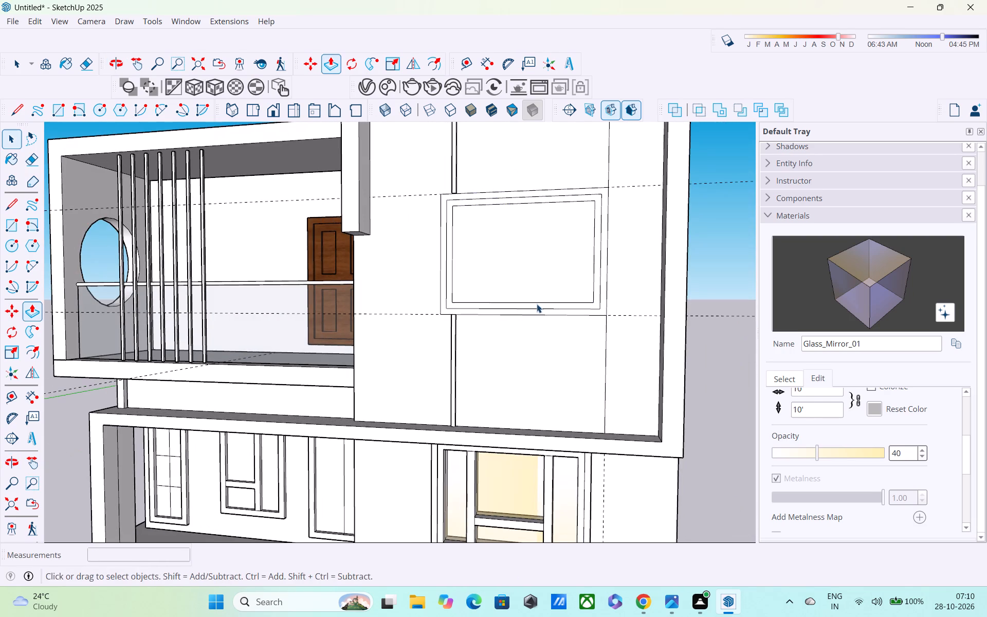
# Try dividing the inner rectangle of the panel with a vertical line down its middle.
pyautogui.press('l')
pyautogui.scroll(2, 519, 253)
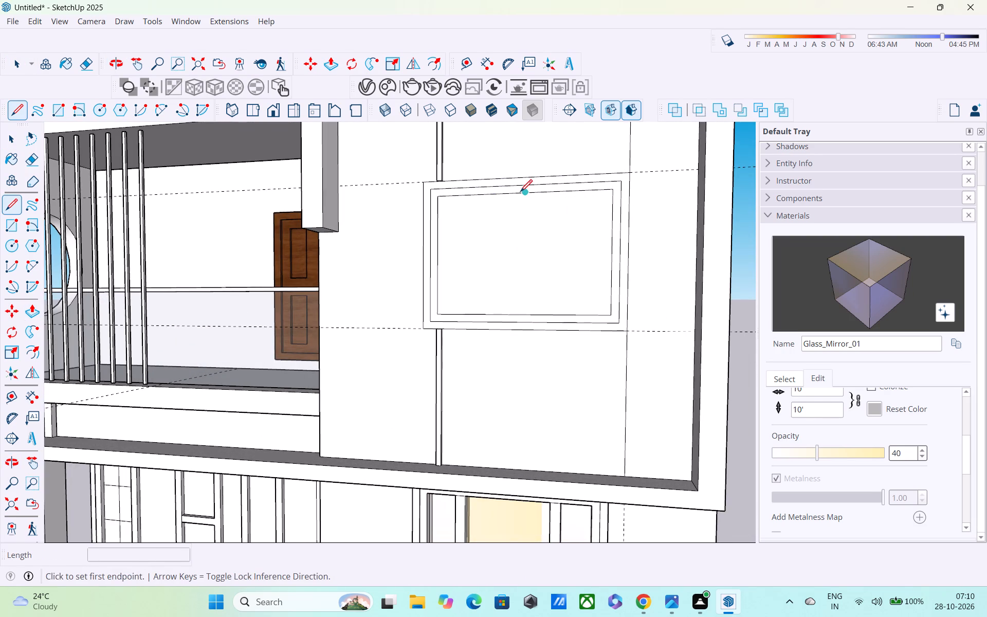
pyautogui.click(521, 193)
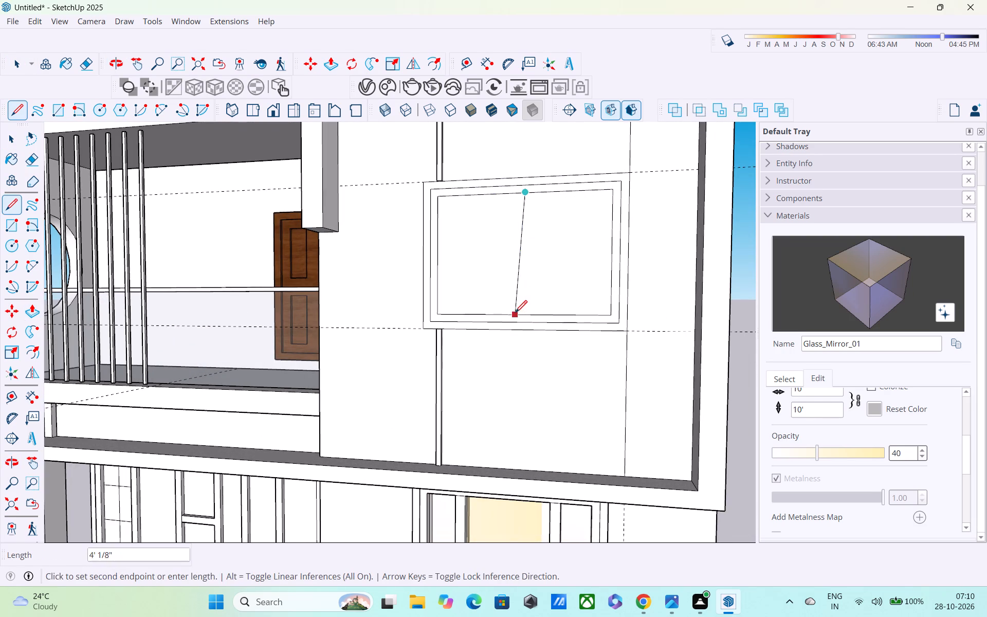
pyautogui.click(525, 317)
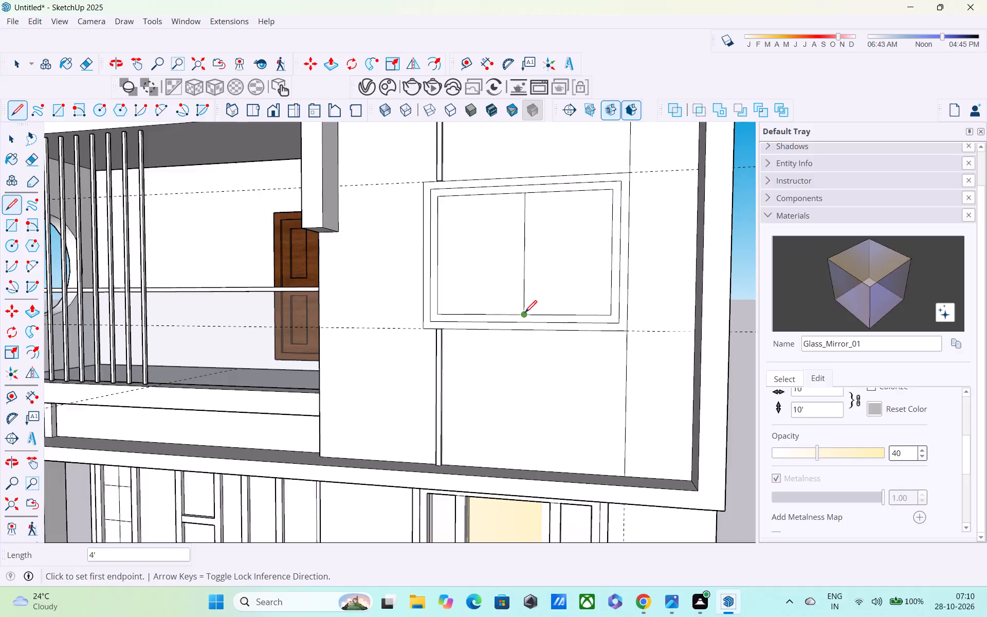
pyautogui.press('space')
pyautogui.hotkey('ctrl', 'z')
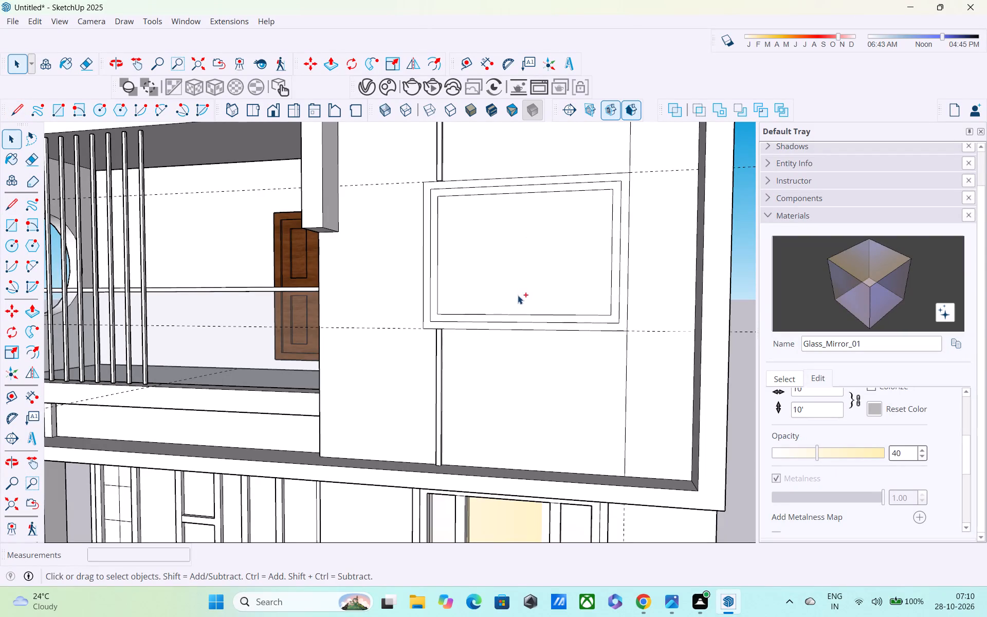
# Draw a 1.5' line along the inner rectangle's bottom edge, starting from its lower-left corner.
pyautogui.press('l')
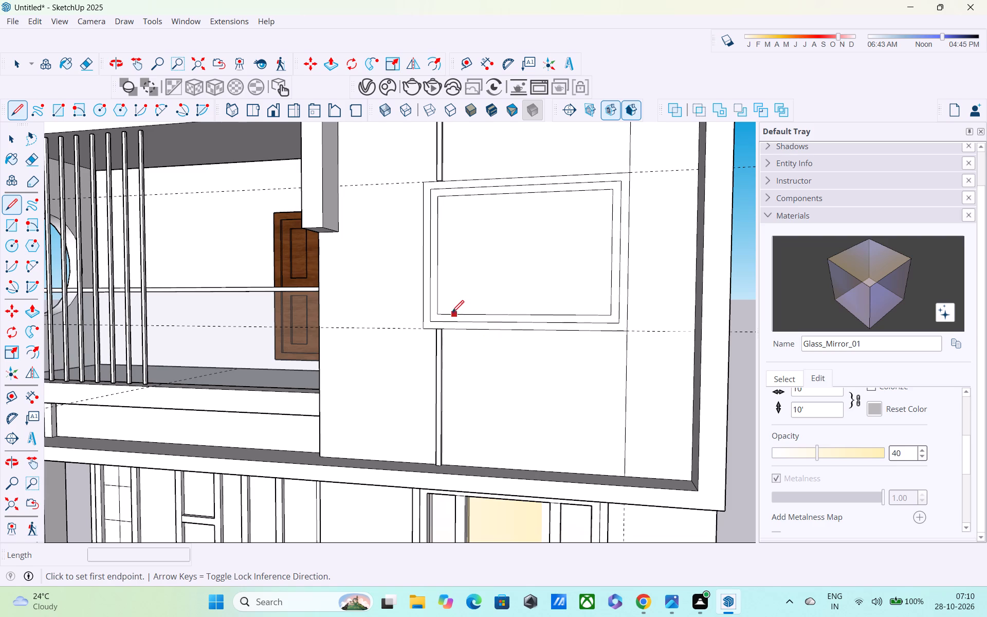
pyautogui.click(436, 314)
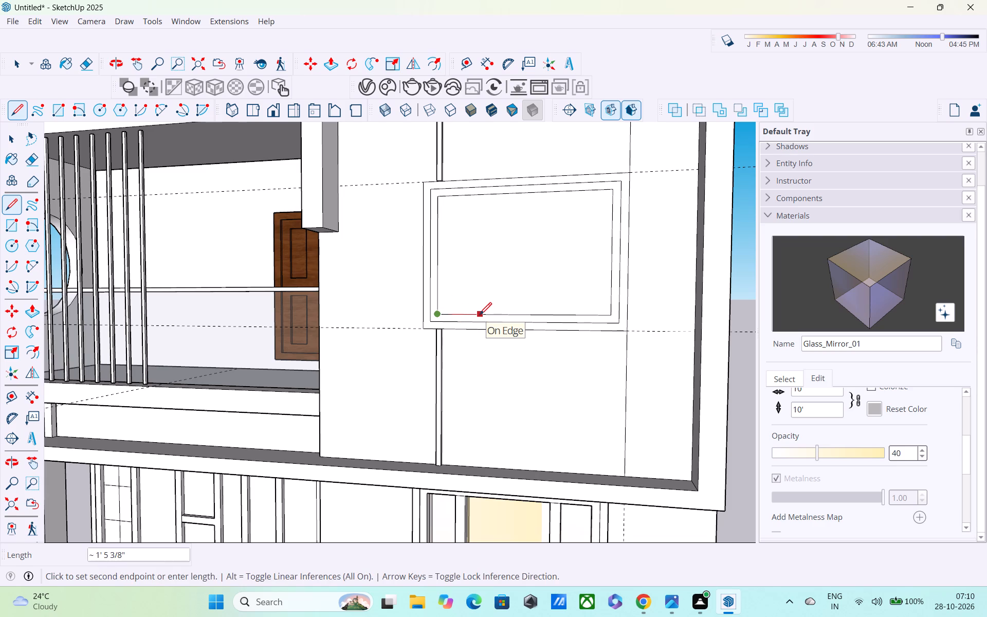
pyautogui.write("1.5'")
pyautogui.press('Return')
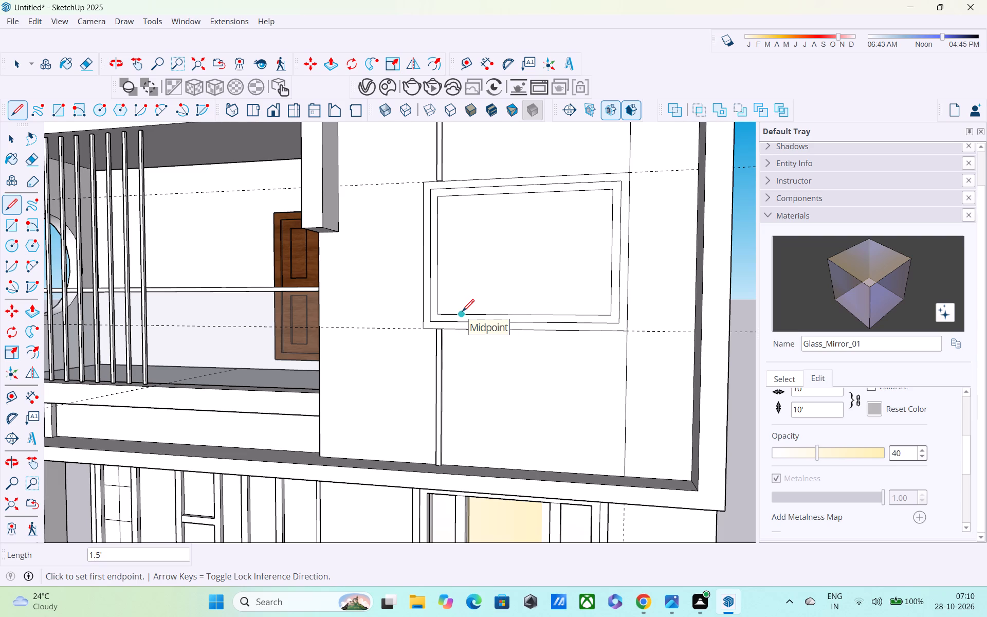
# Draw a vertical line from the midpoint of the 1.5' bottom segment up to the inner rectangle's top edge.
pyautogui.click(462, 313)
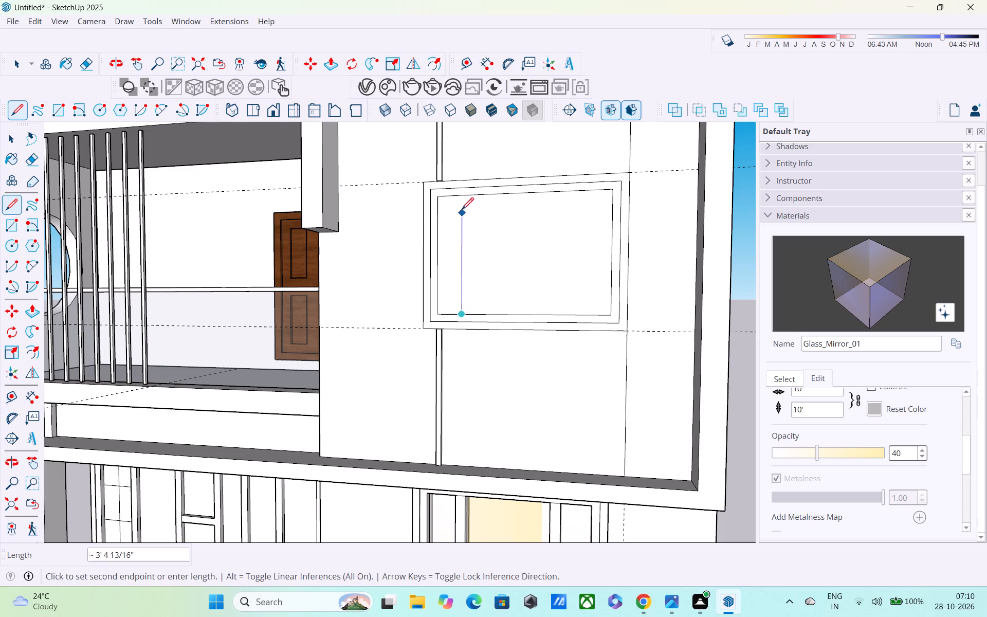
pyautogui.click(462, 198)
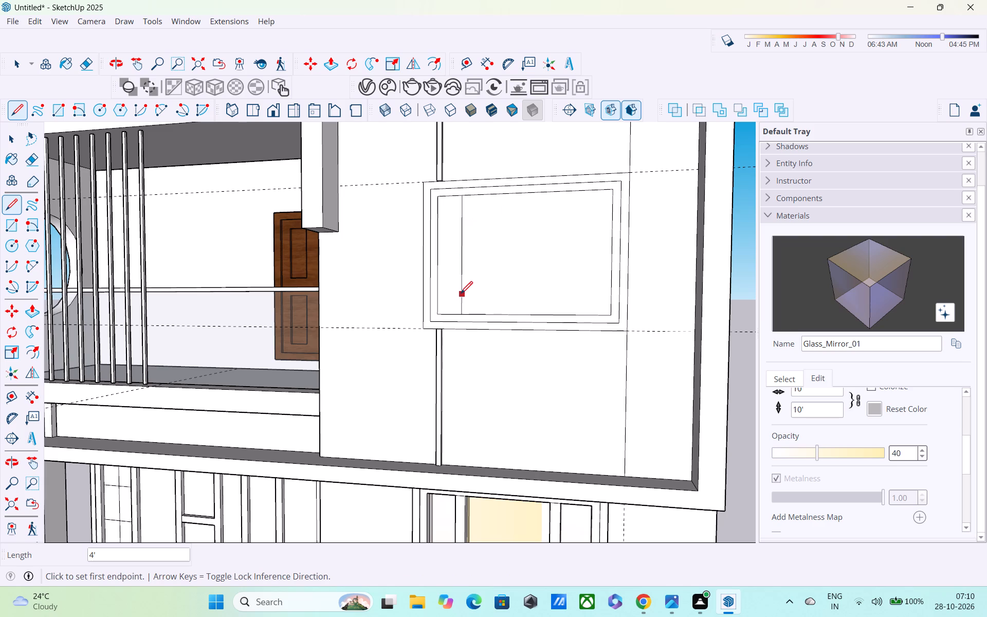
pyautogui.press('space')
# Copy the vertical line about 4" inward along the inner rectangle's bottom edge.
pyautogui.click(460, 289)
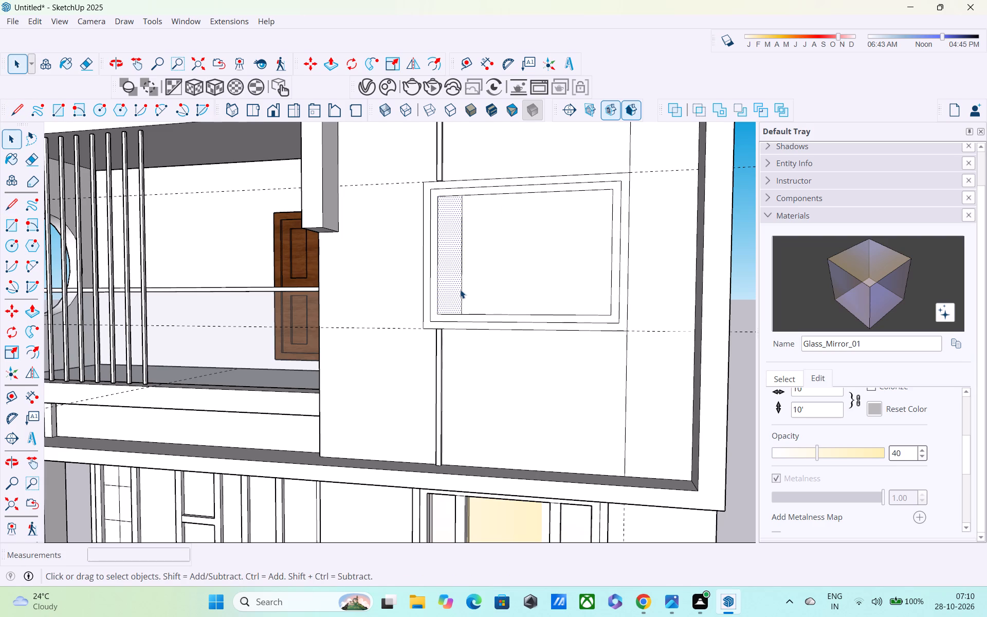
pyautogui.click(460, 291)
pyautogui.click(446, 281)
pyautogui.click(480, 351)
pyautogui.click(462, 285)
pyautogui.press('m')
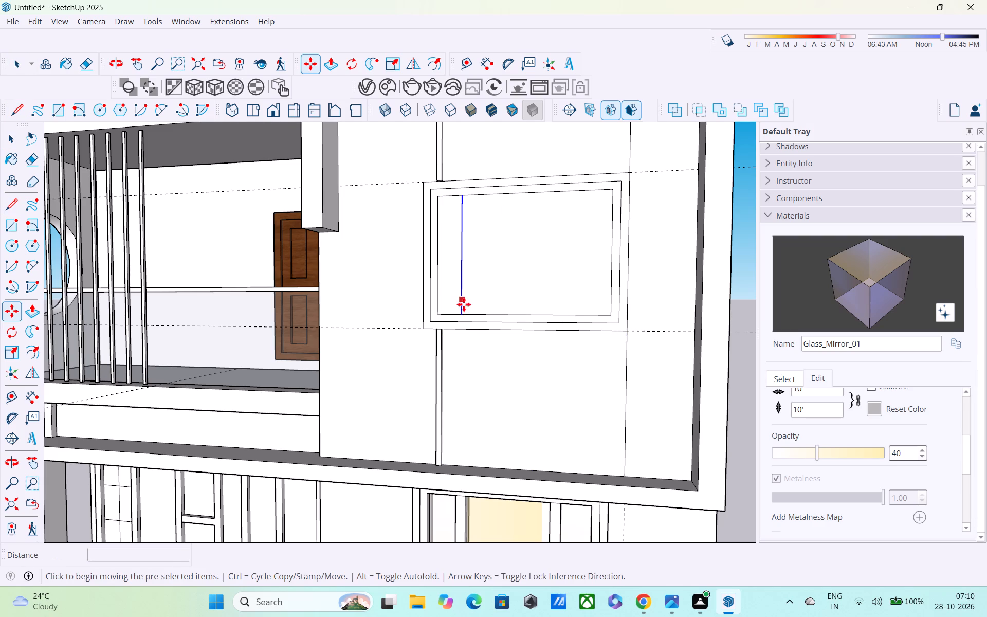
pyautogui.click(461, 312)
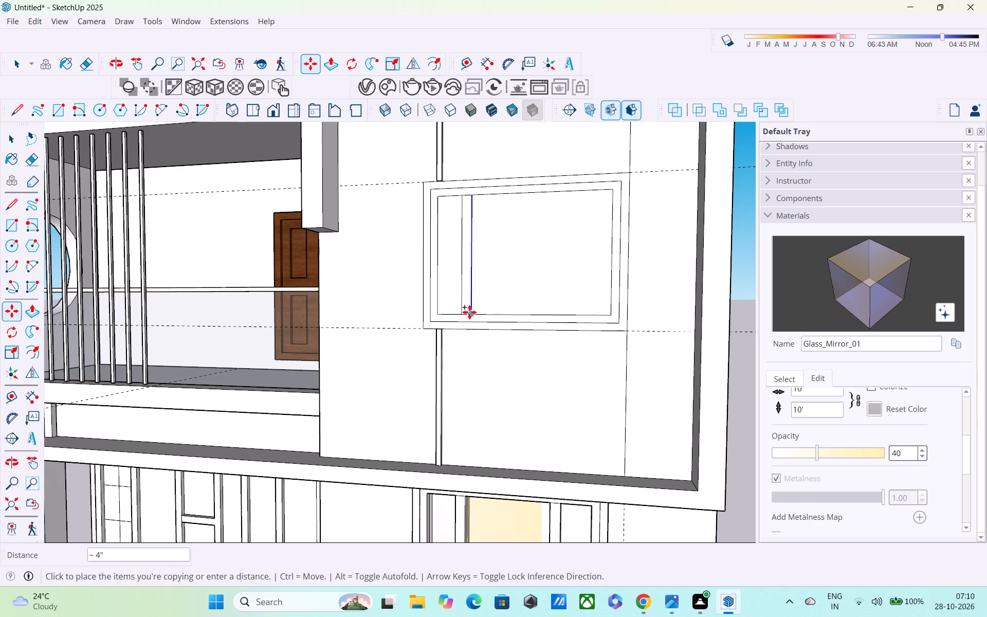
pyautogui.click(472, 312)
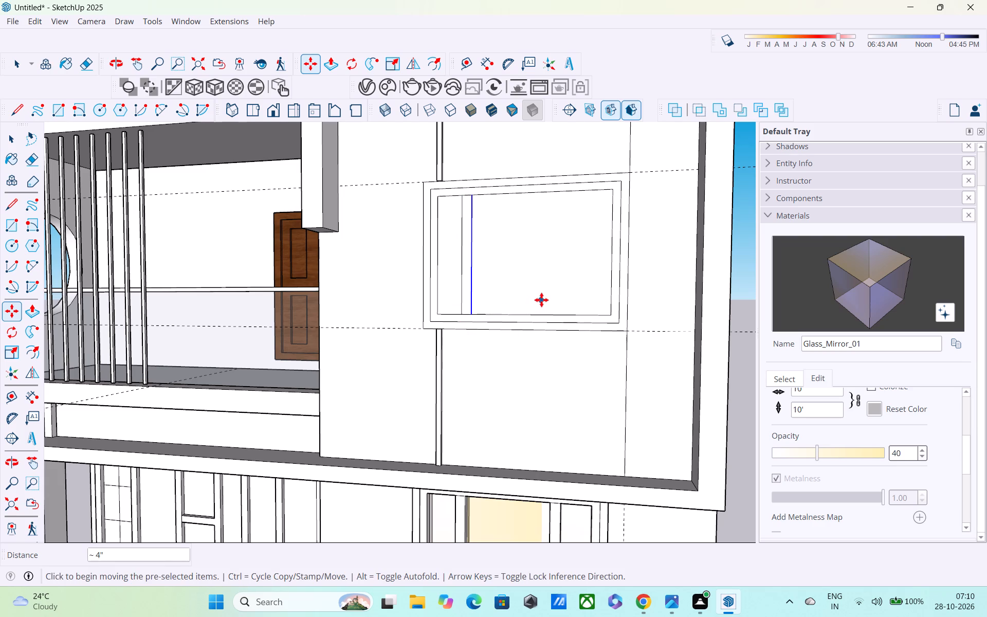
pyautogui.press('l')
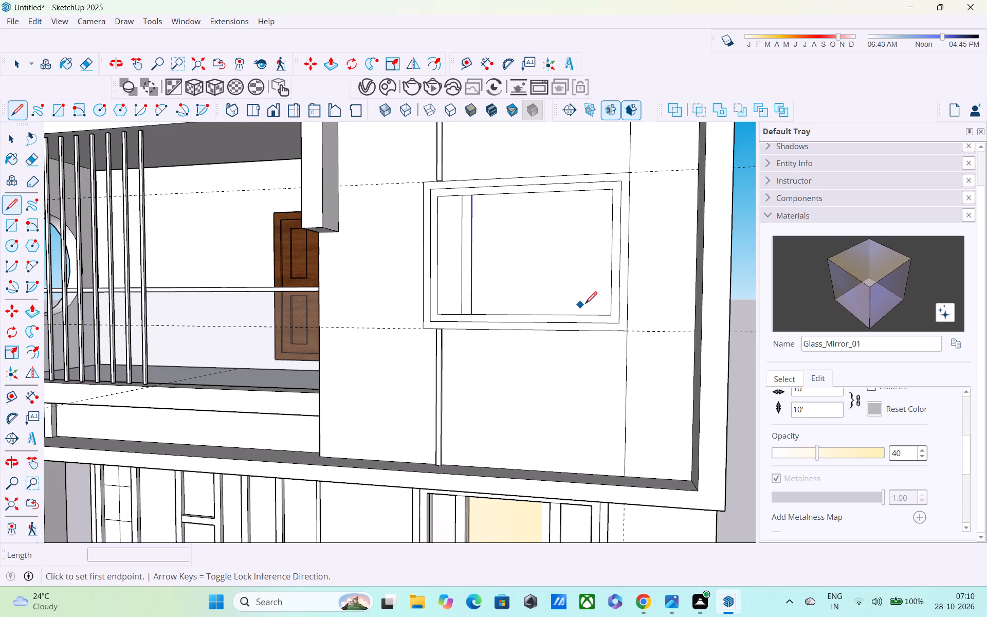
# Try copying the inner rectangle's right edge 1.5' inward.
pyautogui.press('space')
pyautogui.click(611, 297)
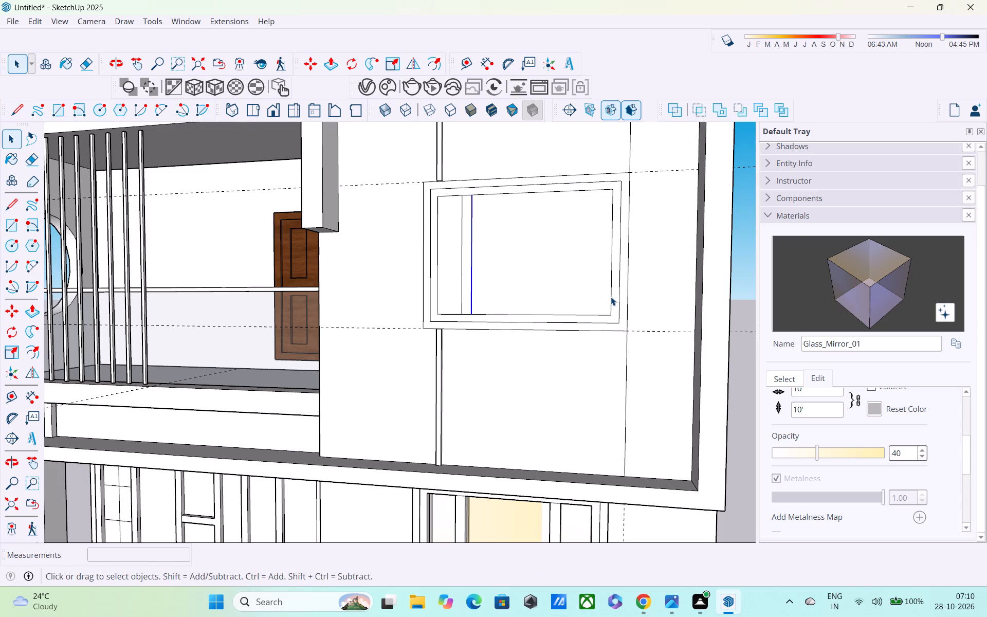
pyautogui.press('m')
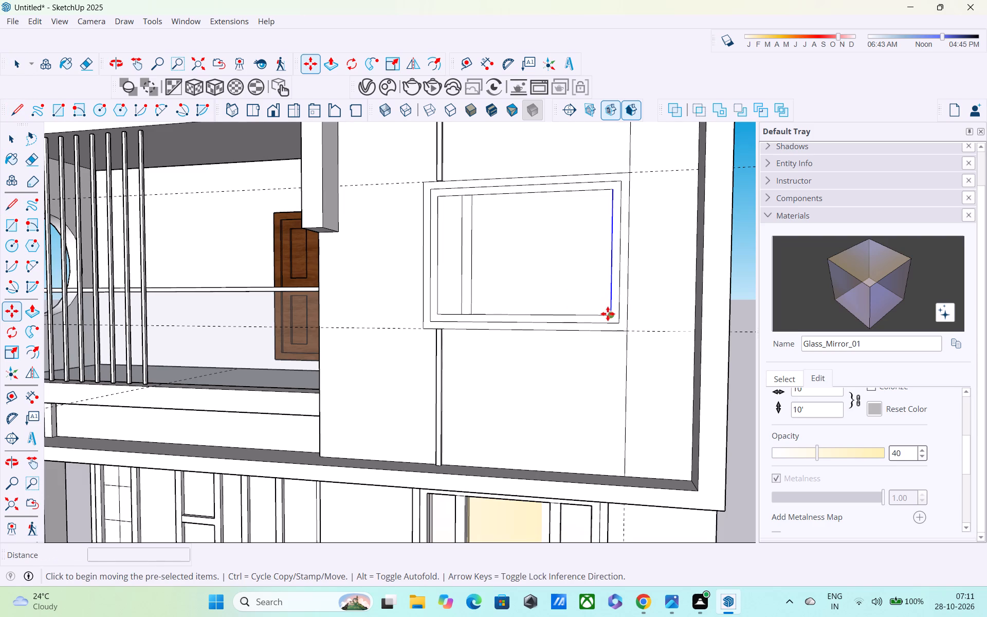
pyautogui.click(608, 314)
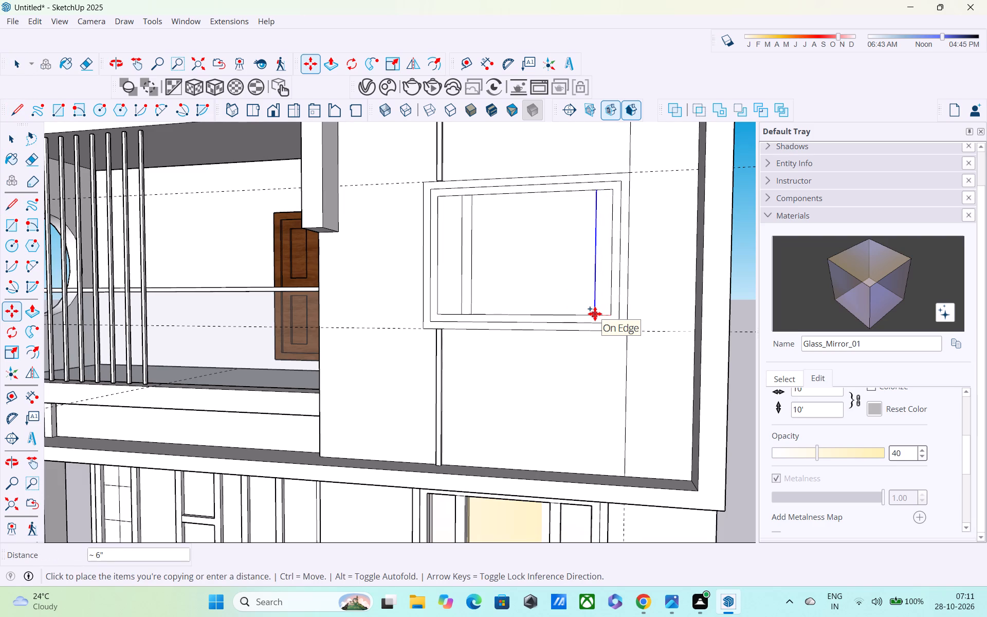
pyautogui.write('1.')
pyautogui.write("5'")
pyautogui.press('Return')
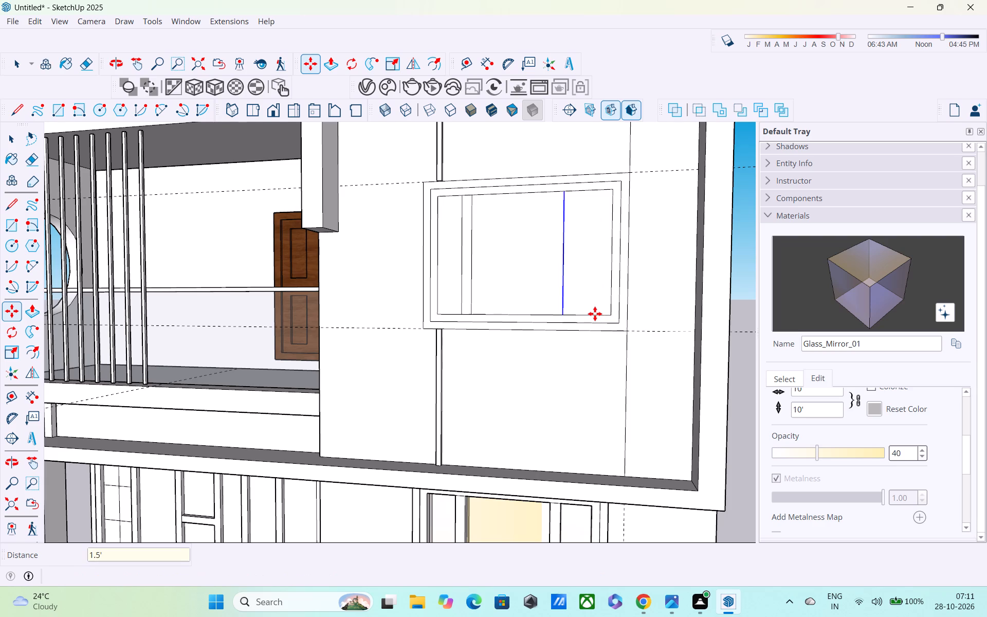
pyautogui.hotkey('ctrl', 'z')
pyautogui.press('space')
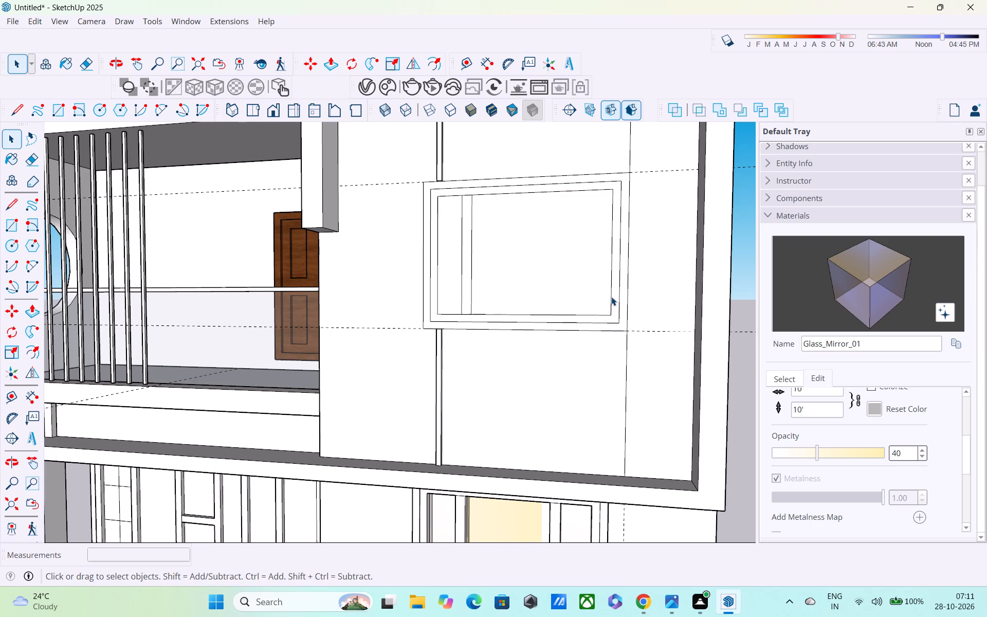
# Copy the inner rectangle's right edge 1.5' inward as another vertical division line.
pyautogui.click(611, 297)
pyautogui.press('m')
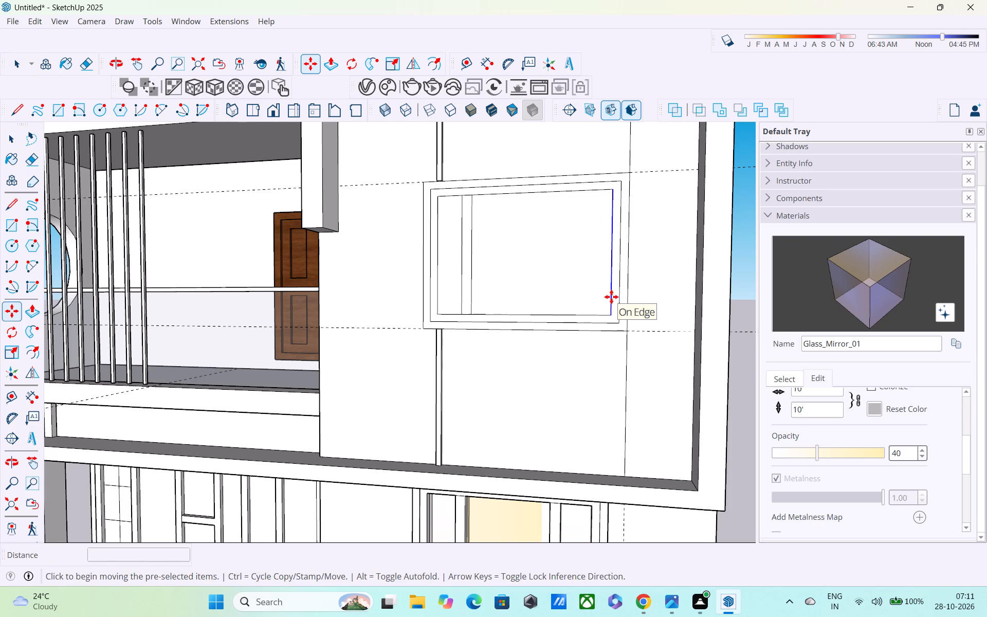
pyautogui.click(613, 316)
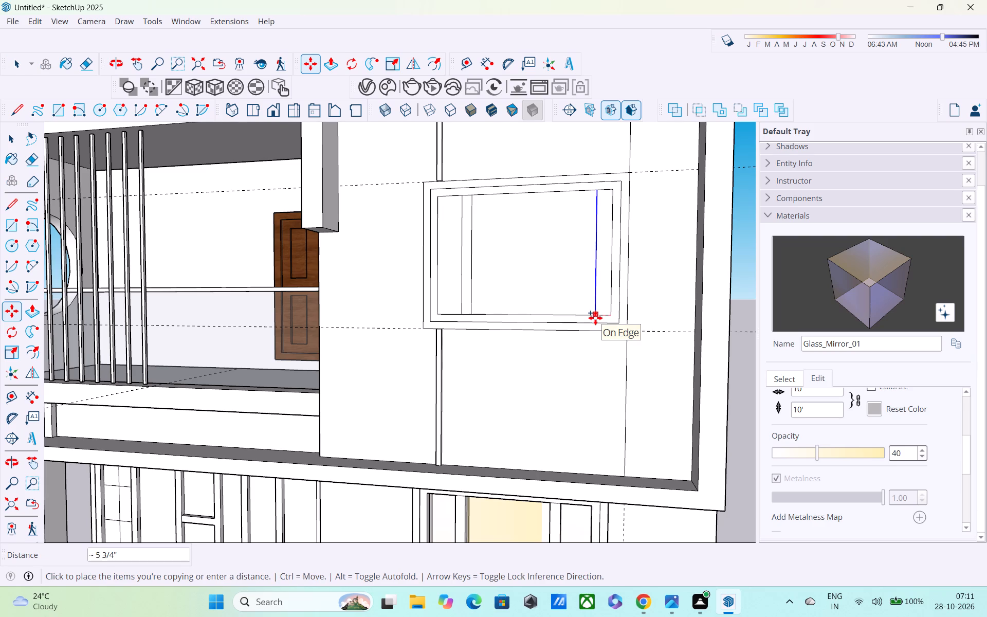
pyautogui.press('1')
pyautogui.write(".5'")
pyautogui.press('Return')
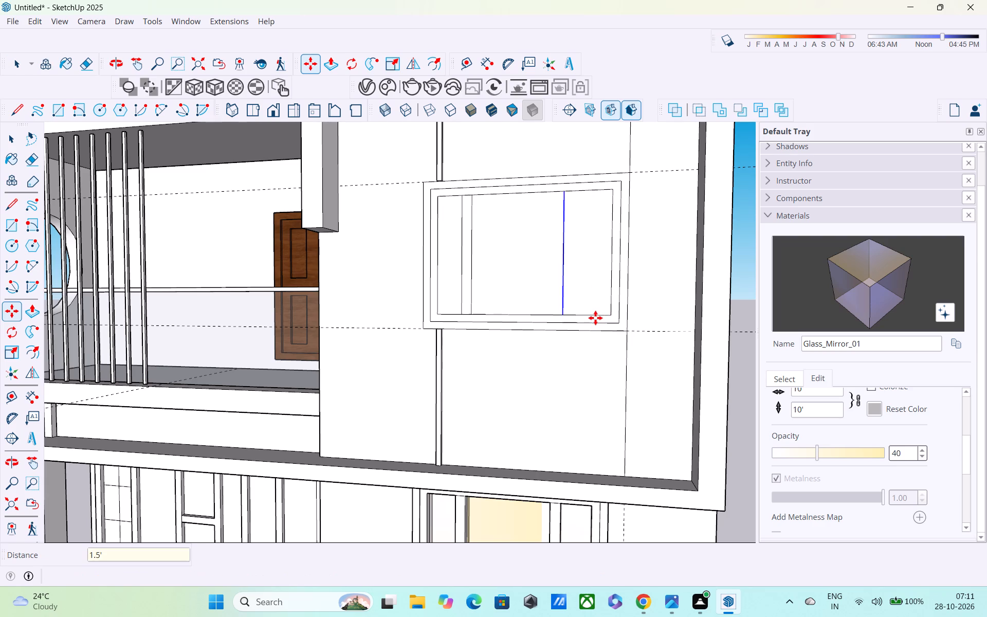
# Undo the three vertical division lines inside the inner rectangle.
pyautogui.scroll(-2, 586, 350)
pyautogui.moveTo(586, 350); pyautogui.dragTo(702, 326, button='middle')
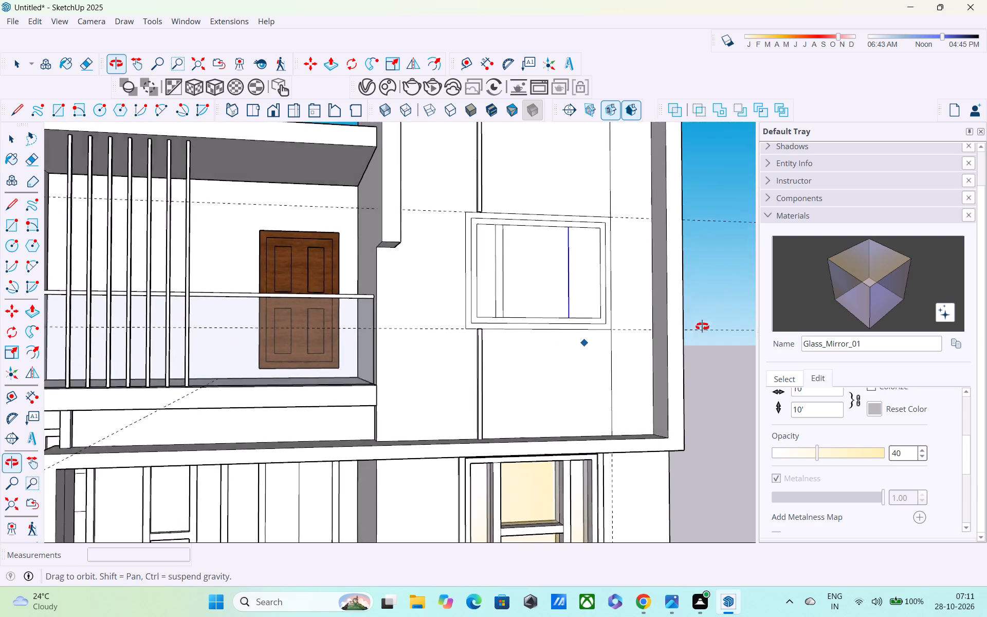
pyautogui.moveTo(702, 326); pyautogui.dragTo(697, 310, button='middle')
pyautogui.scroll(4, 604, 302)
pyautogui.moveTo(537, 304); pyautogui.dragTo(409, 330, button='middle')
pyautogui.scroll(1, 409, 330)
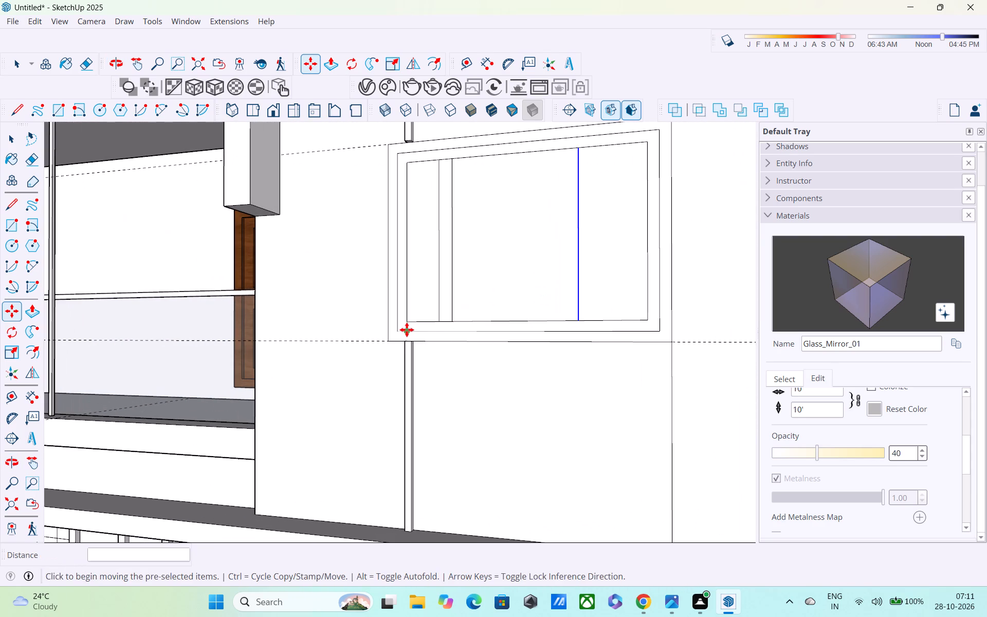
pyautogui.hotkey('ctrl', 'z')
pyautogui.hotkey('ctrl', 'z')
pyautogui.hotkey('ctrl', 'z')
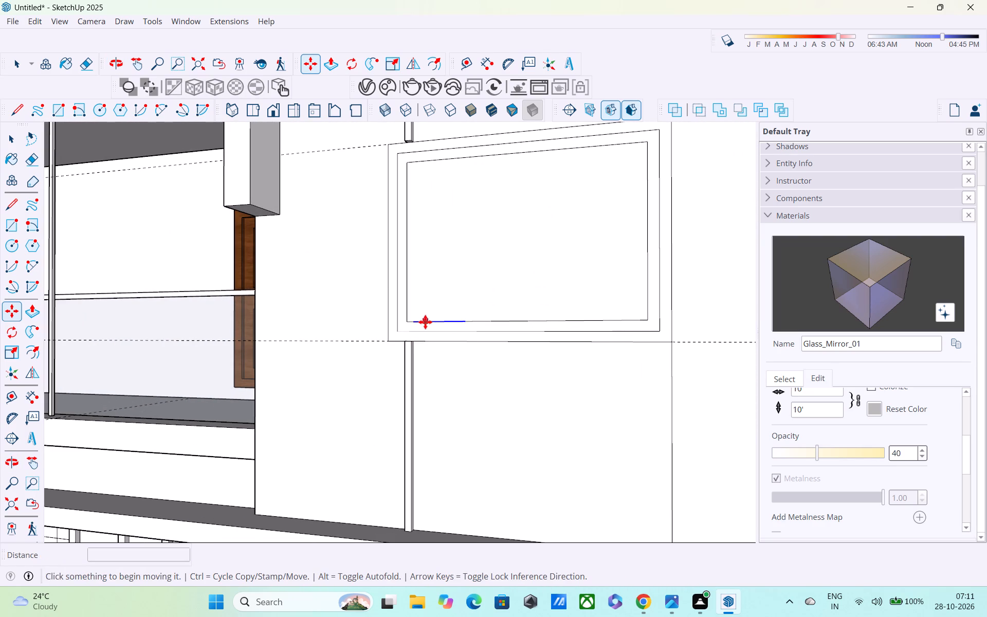
# Copy the inner rectangle's left edge 1' inward.
pyautogui.press('space')
pyautogui.click(406, 255)
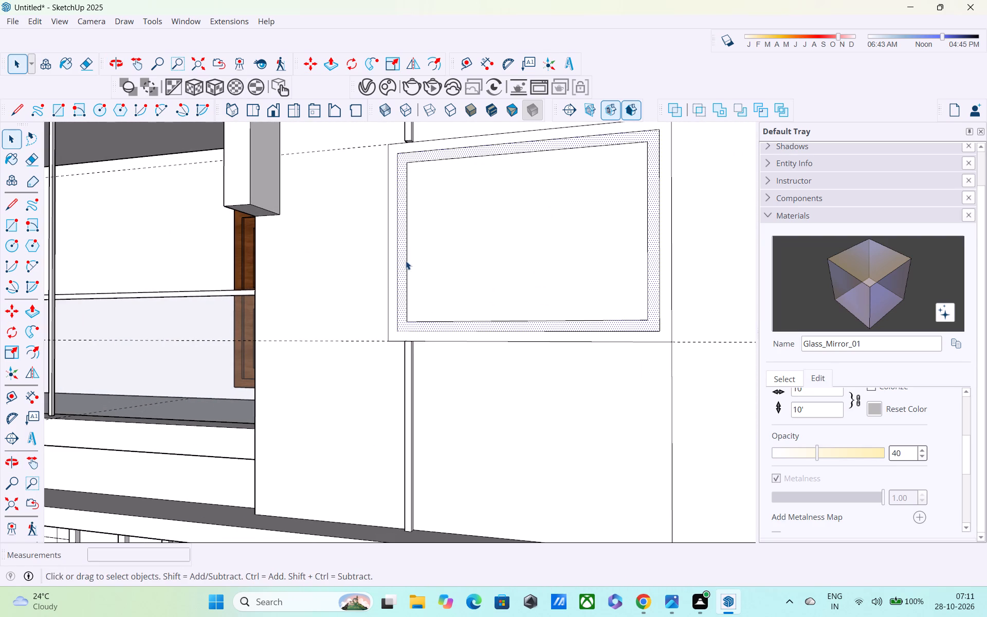
pyautogui.click(407, 269)
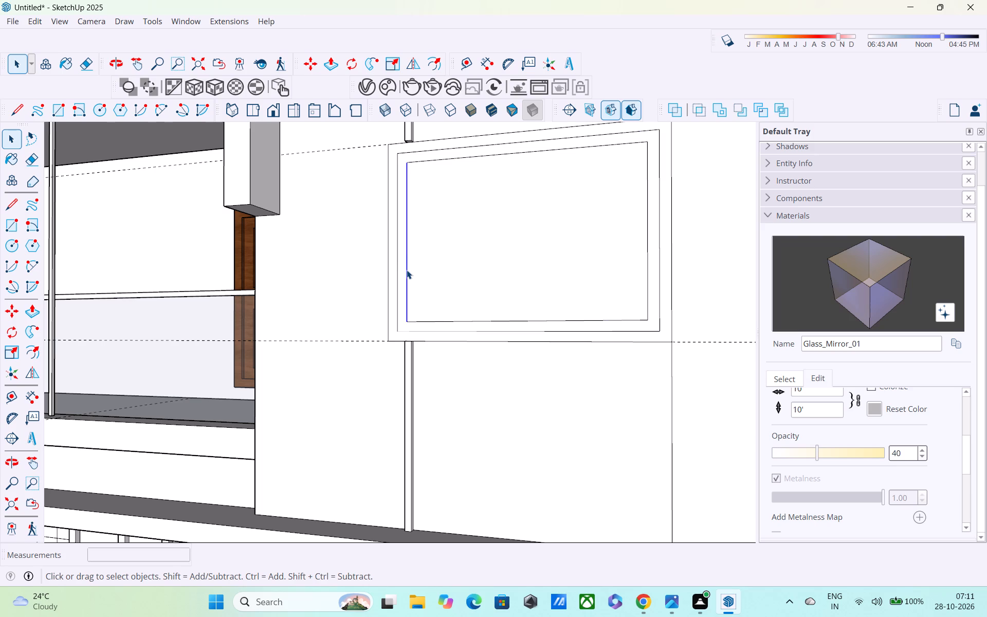
pyautogui.press('m')
pyautogui.click(409, 322)
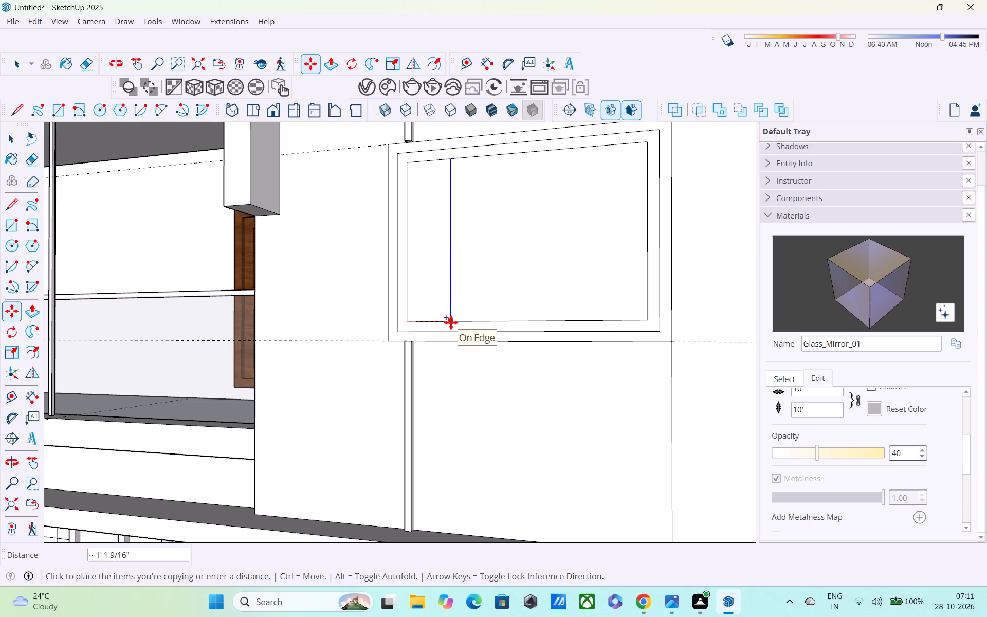
pyautogui.write("1'")
pyautogui.press('Return')
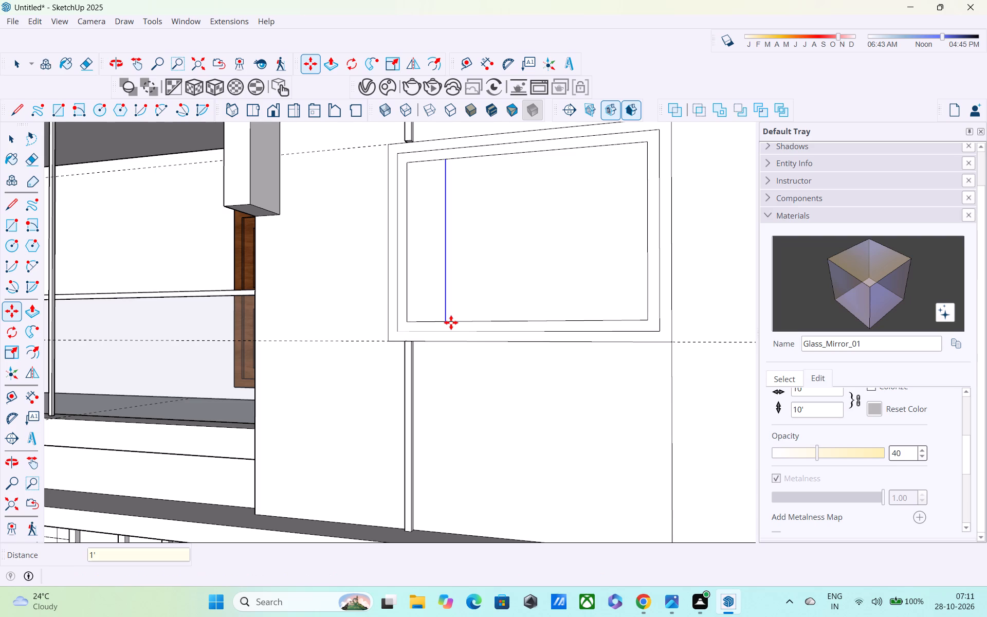
# Copy the left vertical division line 4" to the right to form a narrow strip.
pyautogui.press('space')
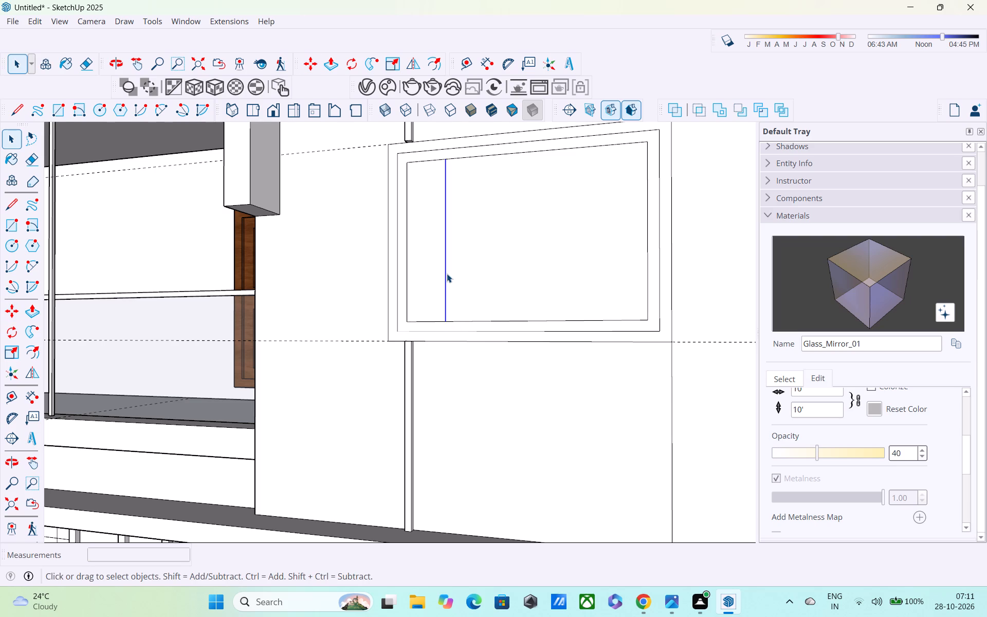
pyautogui.press('m')
pyautogui.click(445, 321)
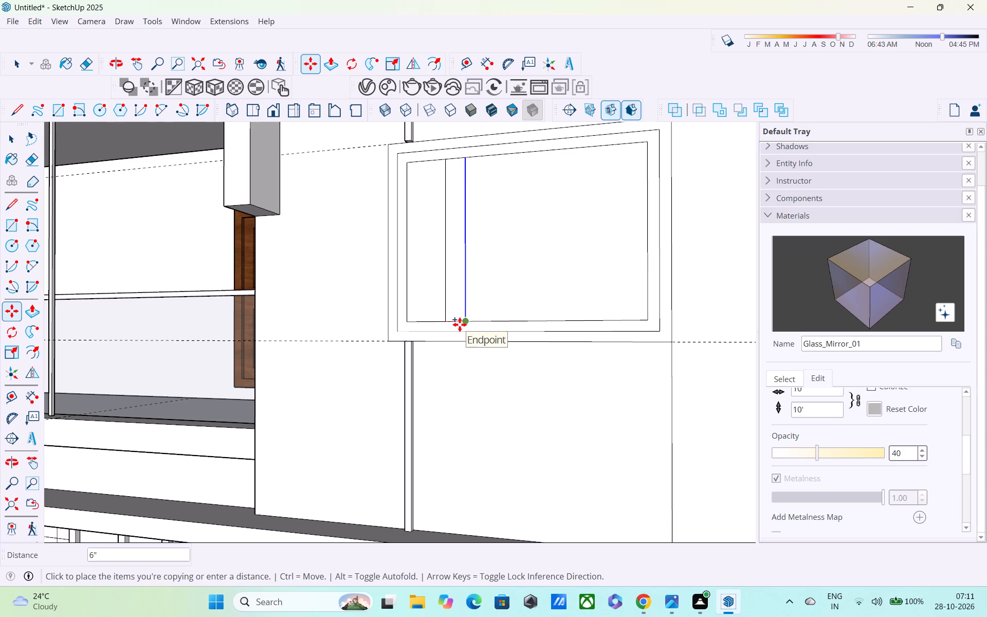
pyautogui.press('4')
pyautogui.hotkey('shift', '"')
pyautogui.press('Return')
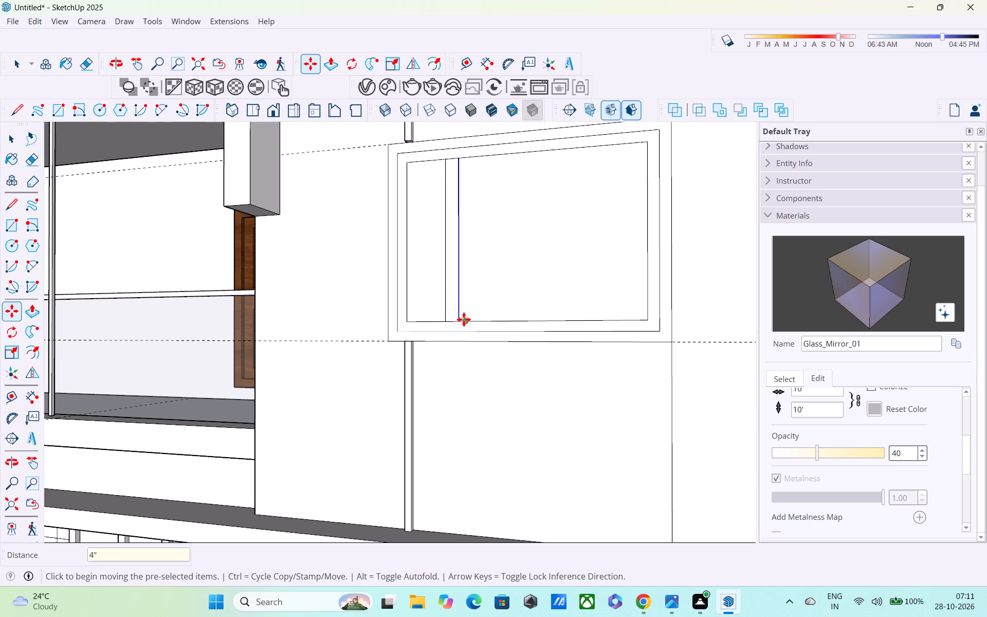
# Copy the left strip's inner line 3'4" to the right, toward the inner rectangle's right edge.
pyautogui.click(459, 320)
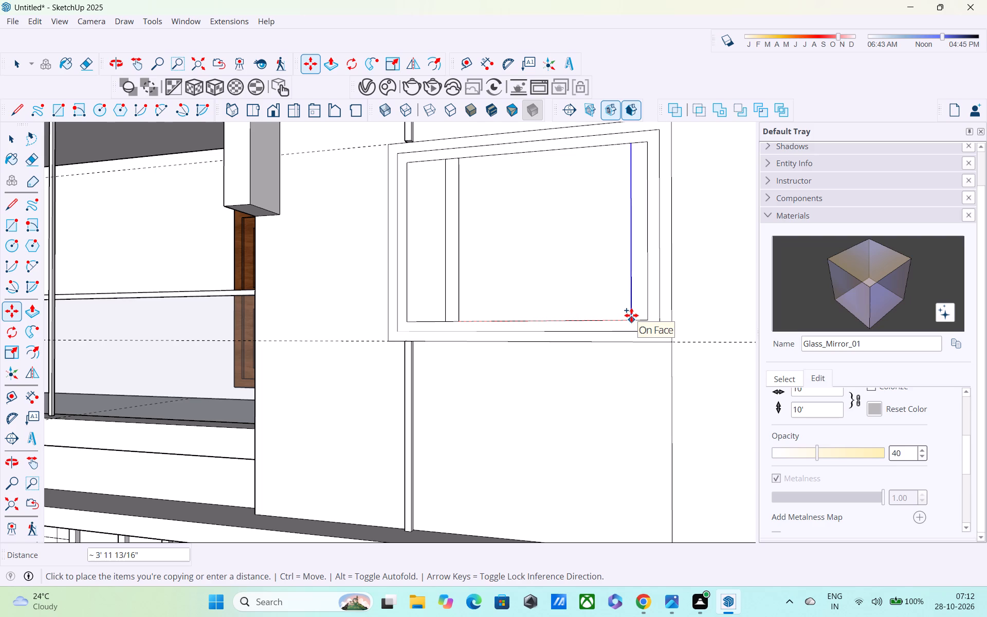
pyautogui.write('3\'4"')
pyautogui.press('Return')
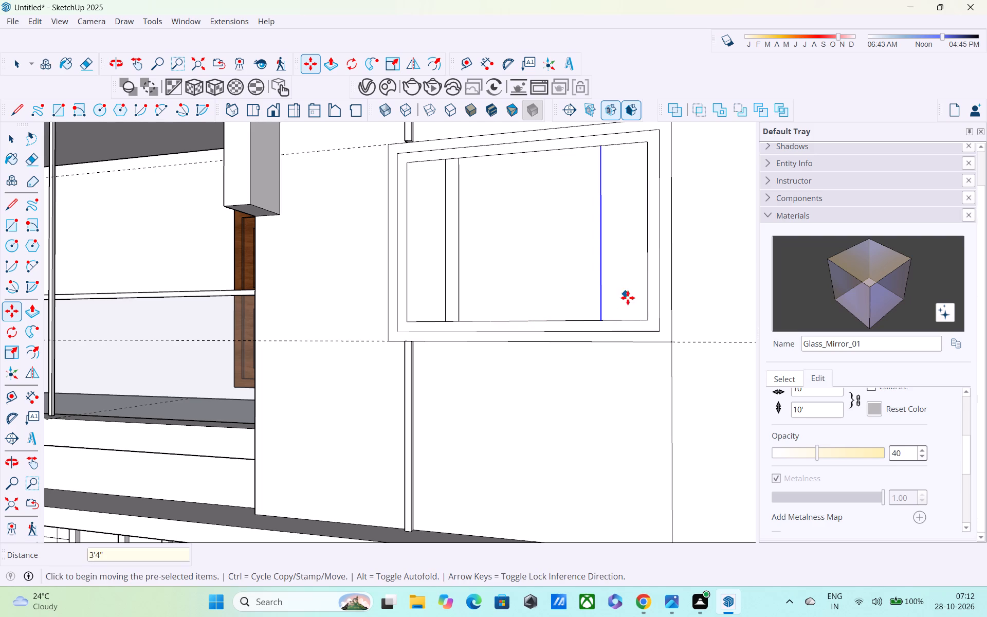
# Copy the new right division line 4" back toward the centre to form the second vertical strip.
pyautogui.click(601, 316)
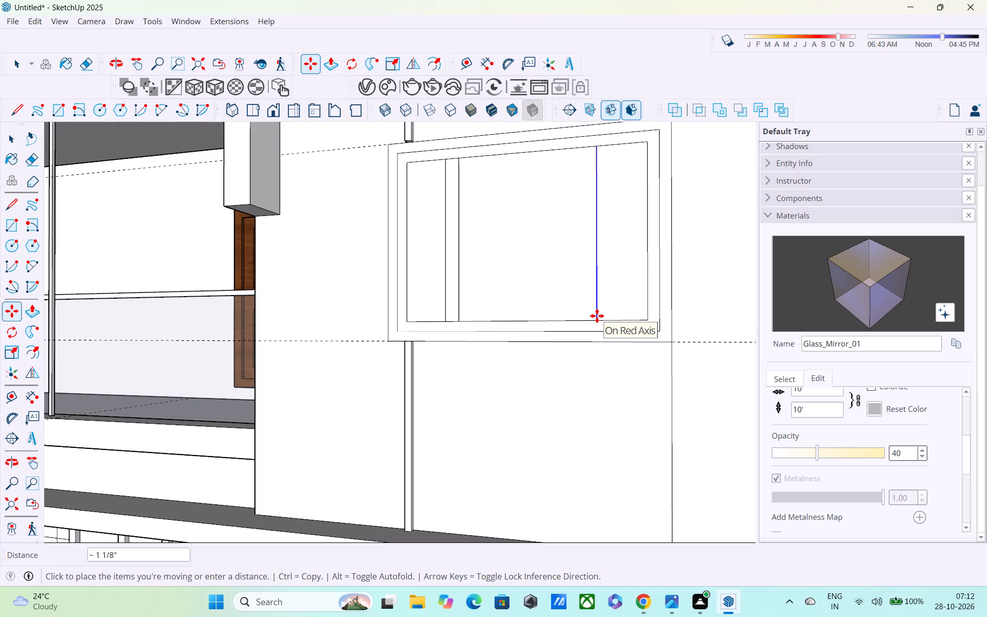
pyautogui.write('4"')
pyautogui.press('Return')
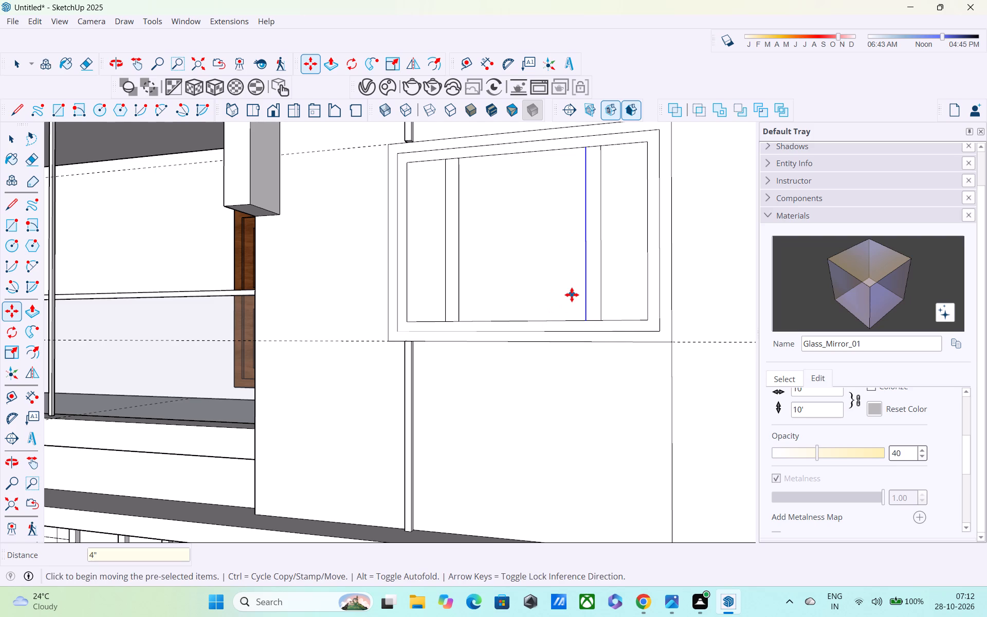
# Examine the ground-floor window's strip and crossbar layout alongside the upper panel.
pyautogui.scroll(-1, 572, 295)
pyautogui.moveTo(572, 296); pyautogui.dragTo(572, 320, button='middle')
pyautogui.press('space')
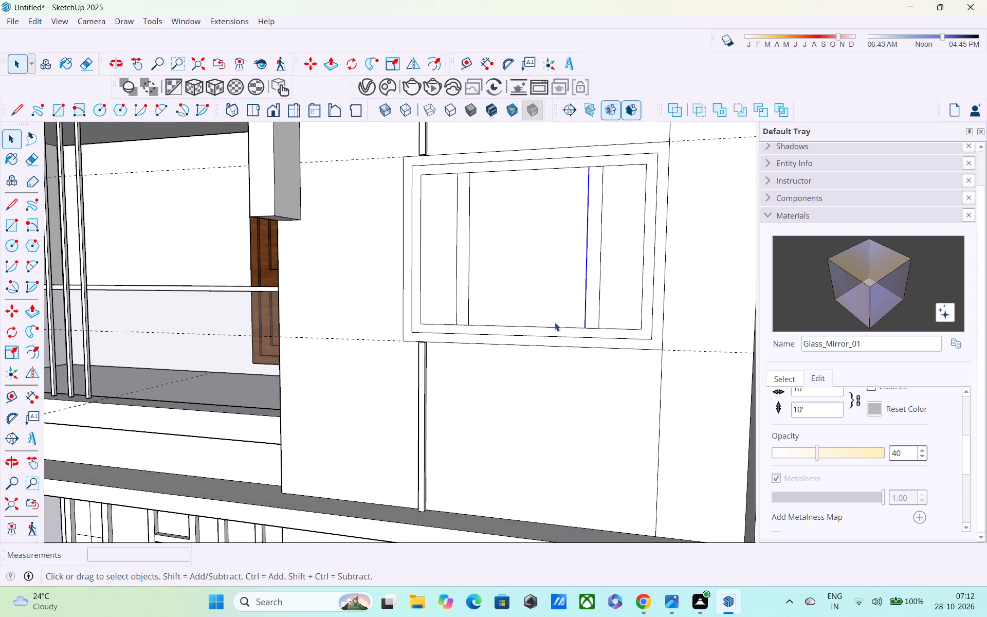
pyautogui.scroll(1, 549, 322)
pyautogui.scroll(-5, 544, 317)
pyautogui.moveTo(541, 329); pyautogui.dragTo(530, 201, button='middle')
pyautogui.moveTo(493, 335); pyautogui.dragTo(440, 268, button='middle')
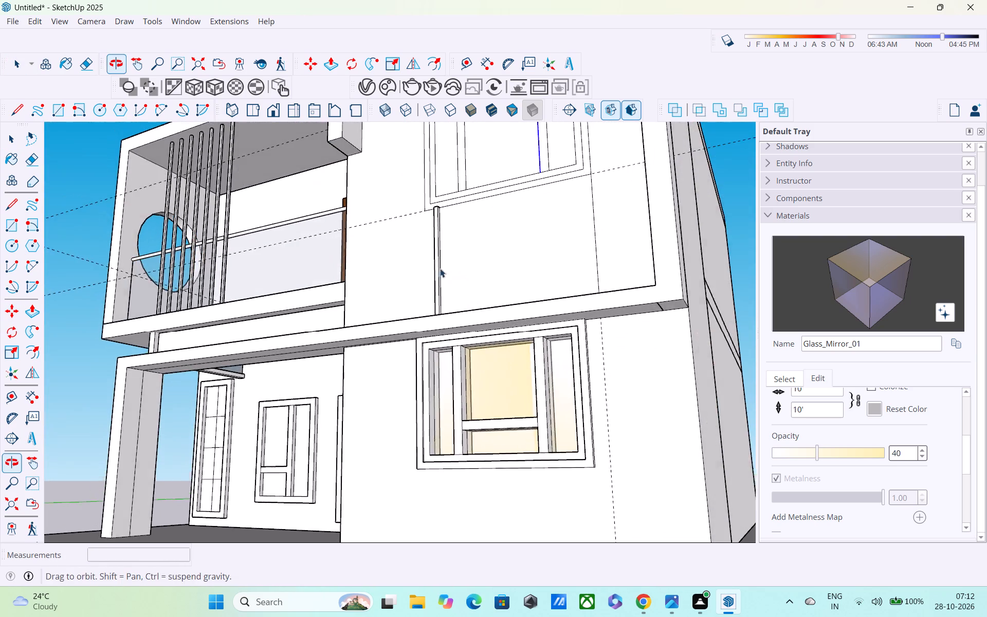
pyautogui.moveTo(440, 268); pyautogui.dragTo(442, 265, button='middle')
pyautogui.scroll(6, 426, 326)
pyautogui.moveTo(442, 339); pyautogui.dragTo(422, 411, button='middle')
pyautogui.scroll(-6, 419, 394)
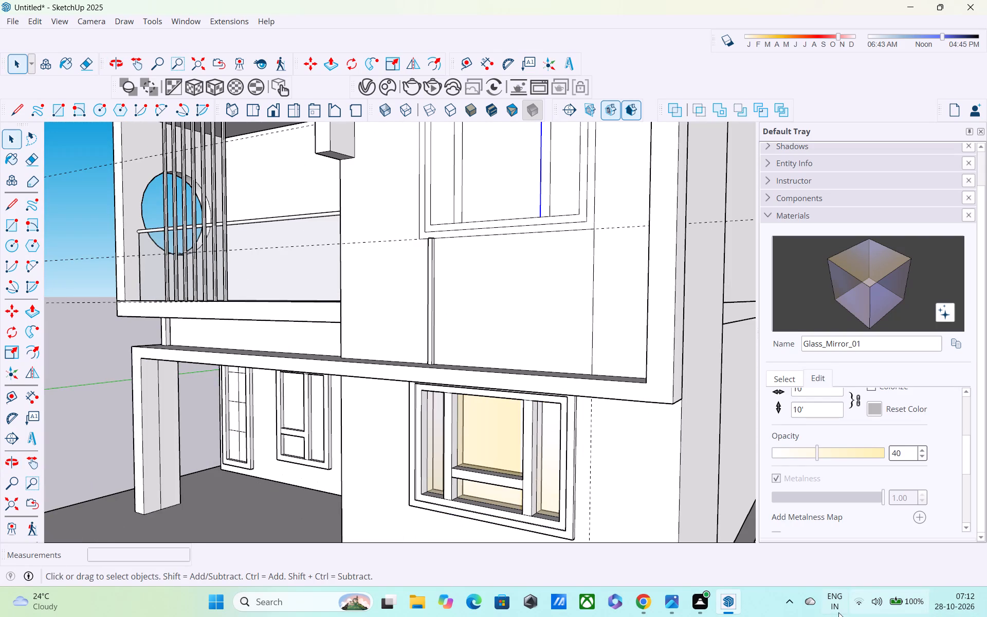
pyautogui.keyDown('shift'); pyautogui.moveTo(519, 347); pyautogui.dragTo(523, 437, button='middle'); pyautogui.keyUp('shift')
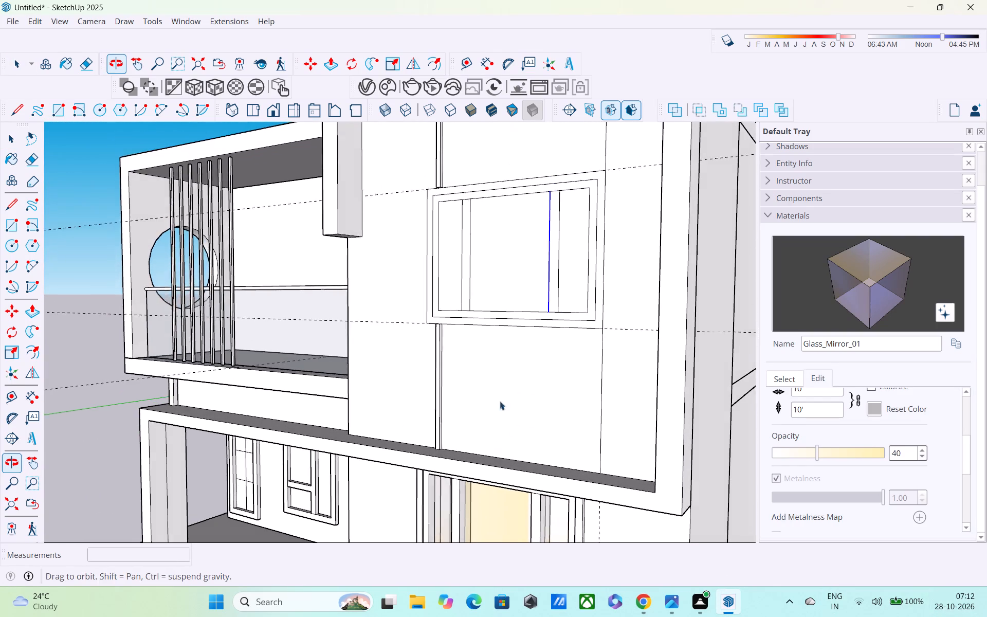
pyautogui.moveTo(499, 348); pyautogui.dragTo(515, 391, button='middle')
# Copy the inner rectangle's bottom edge segment between the two strips about 1' 1 7/16" upward.
pyautogui.scroll(5, 497, 347)
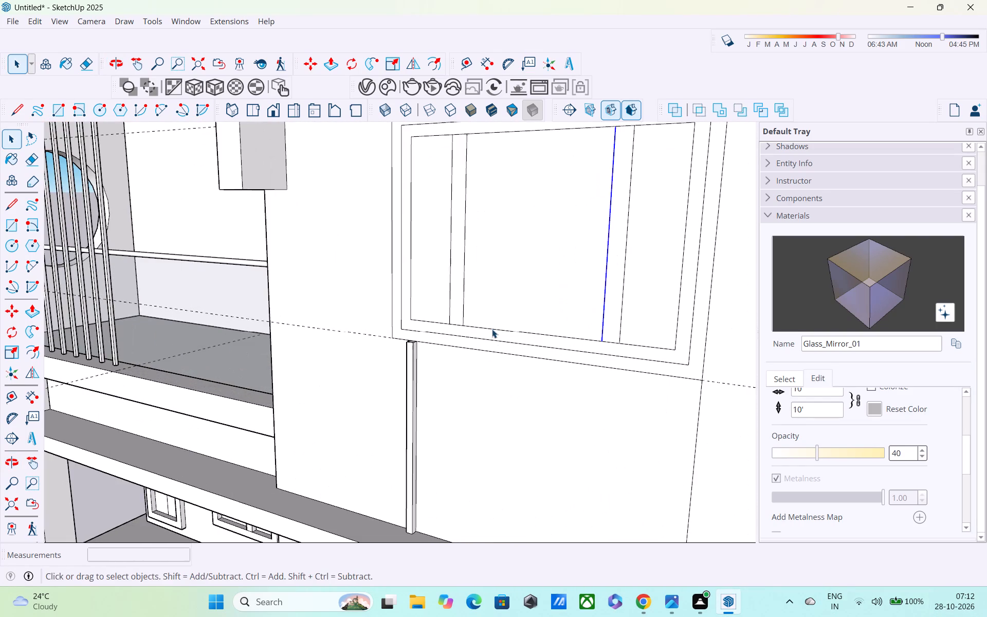
pyautogui.moveTo(492, 335); pyautogui.dragTo(507, 403, button='middle')
pyautogui.scroll(4, 473, 369)
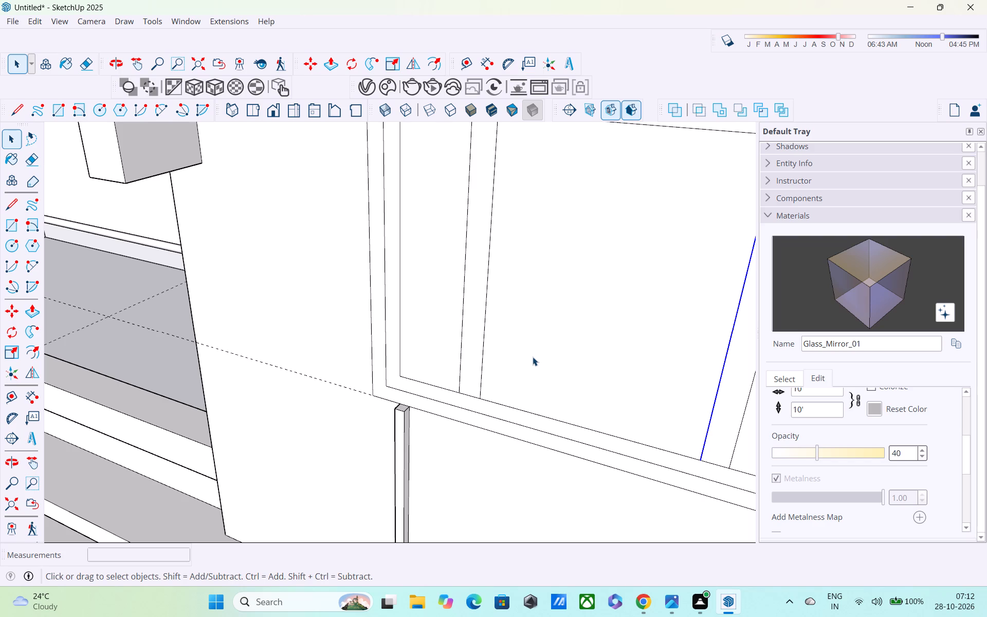
pyautogui.moveTo(533, 354); pyautogui.dragTo(460, 292, button='middle')
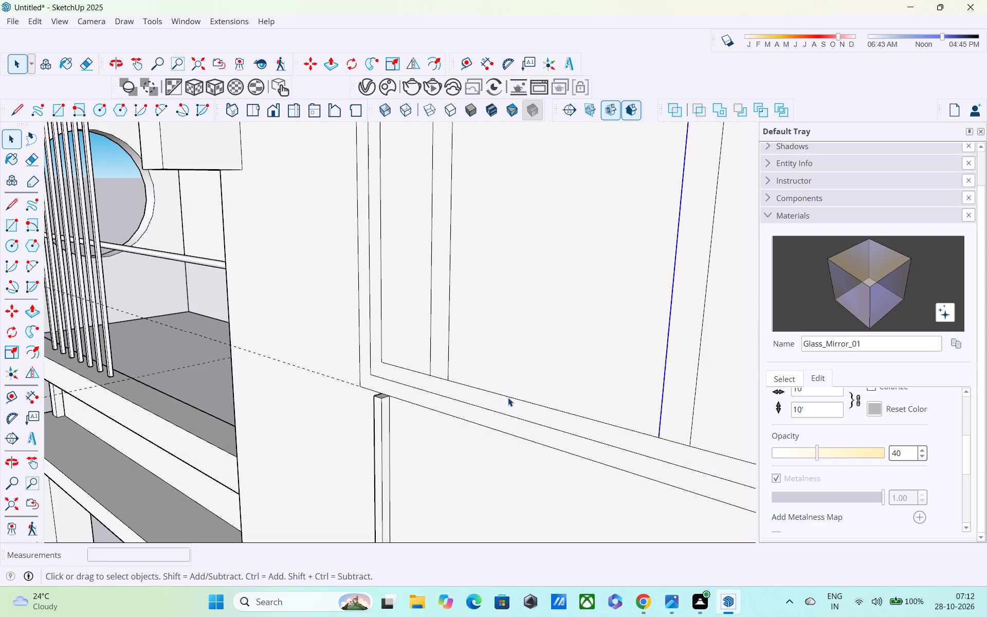
pyautogui.click(505, 395)
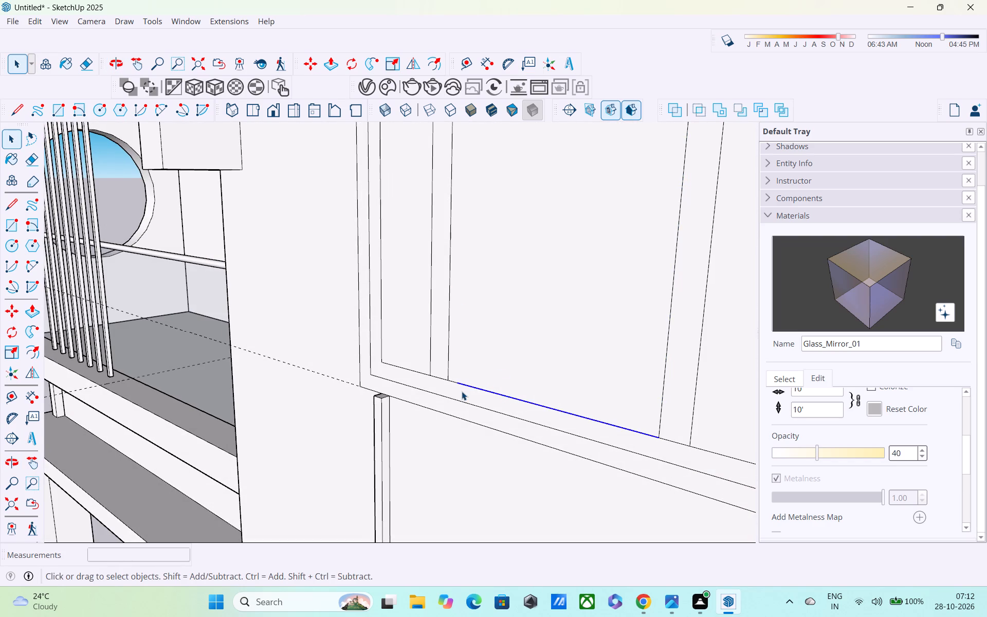
pyautogui.scroll(3, 462, 391)
pyautogui.keyDown('shift'); pyautogui.click(449, 378); pyautogui.keyUp('shift')
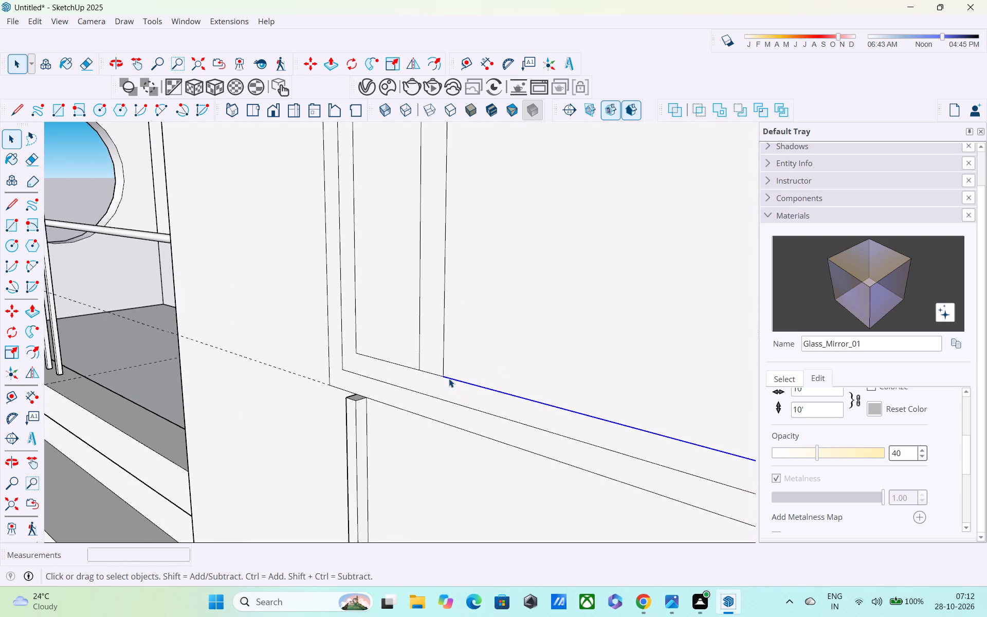
pyautogui.press('m')
pyautogui.click(442, 377)
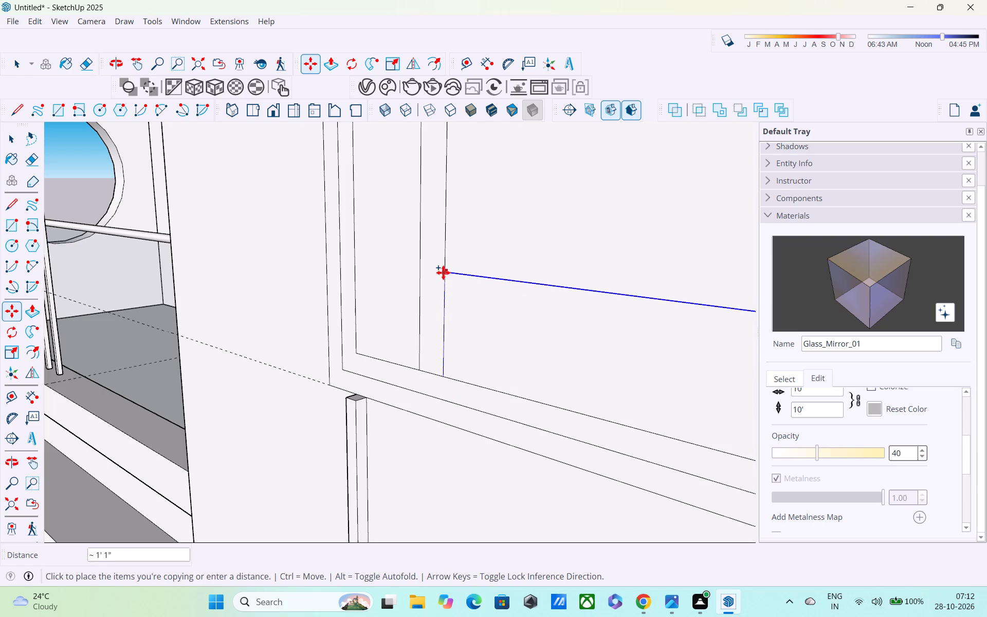
pyautogui.scroll(-7, 443, 265)
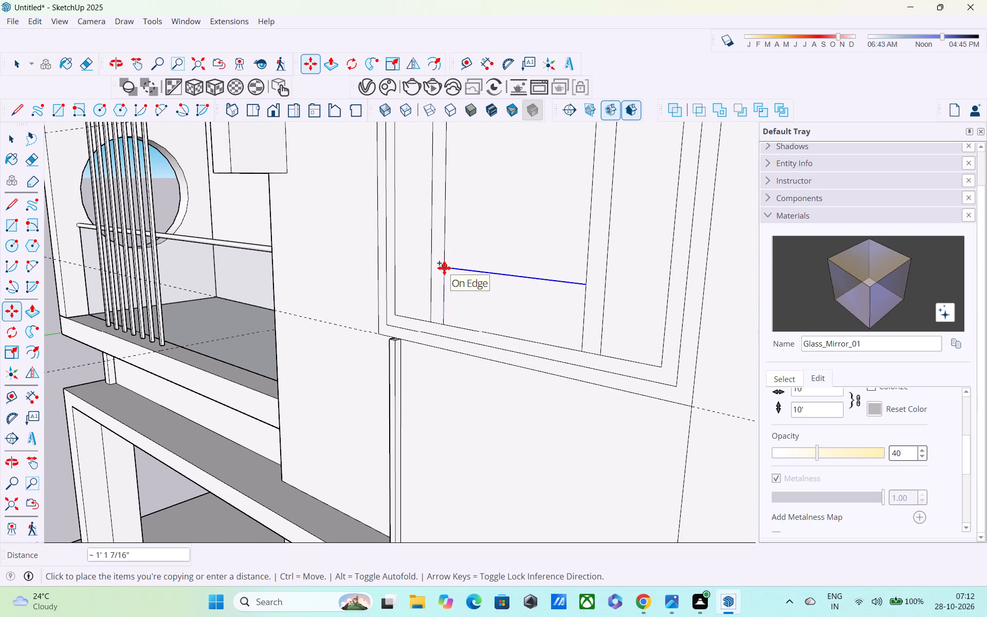
pyautogui.click(444, 268)
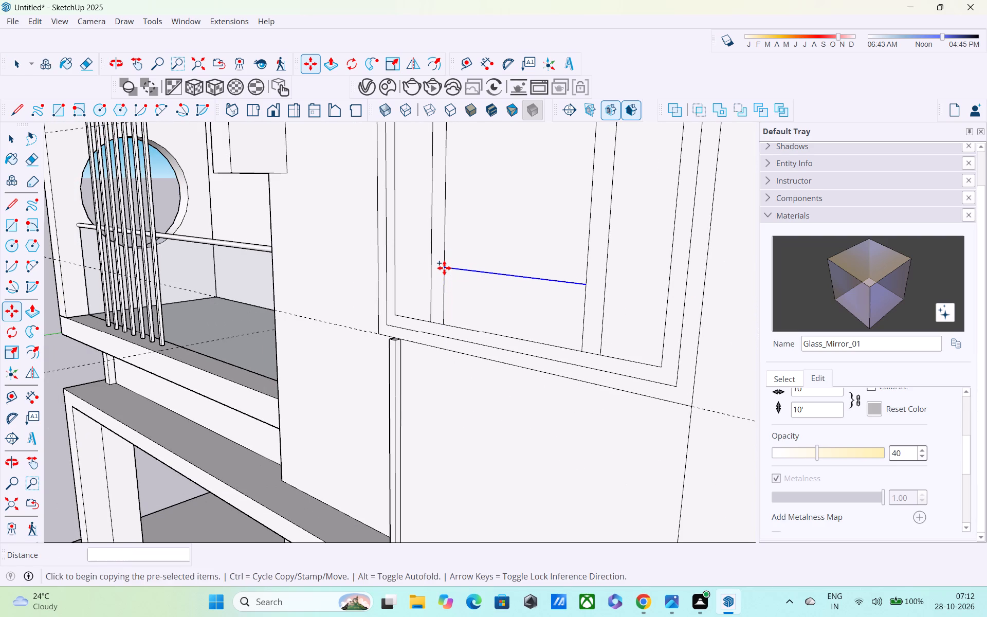
# Copy the new horizontal line a short distance upward to outline a crossbar between the strips.
pyautogui.click(444, 268)
pyautogui.click(446, 249)
# Erase the short strip edges at both ends of the crossbar so it joins the vertical strips.
pyautogui.moveTo(467, 322); pyautogui.dragTo(476, 326, button='middle')
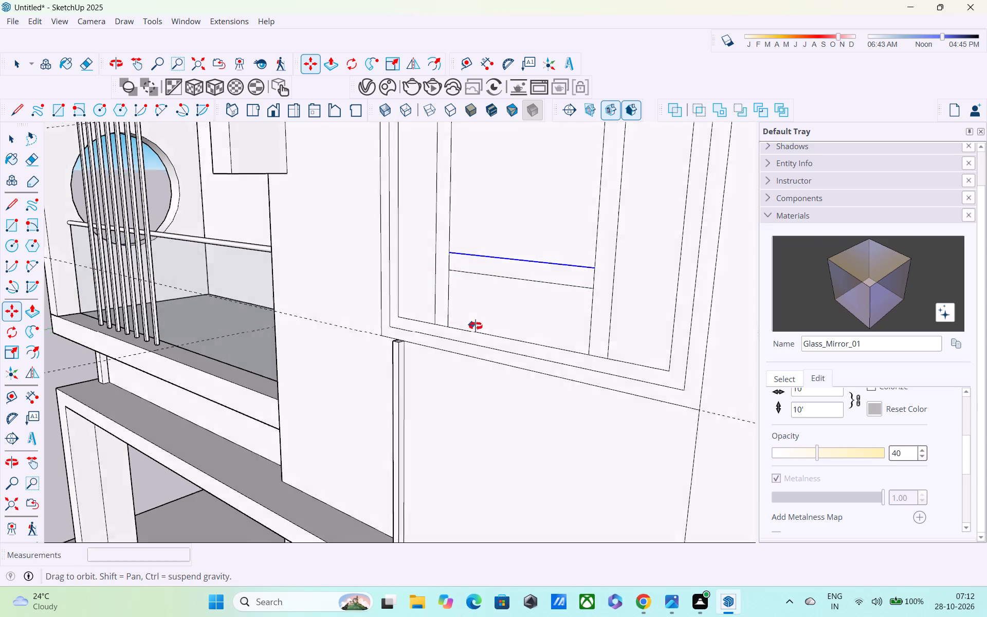
pyautogui.moveTo(476, 326); pyautogui.dragTo(493, 330, button='middle')
pyautogui.press('e')
pyautogui.scroll(3, 479, 293)
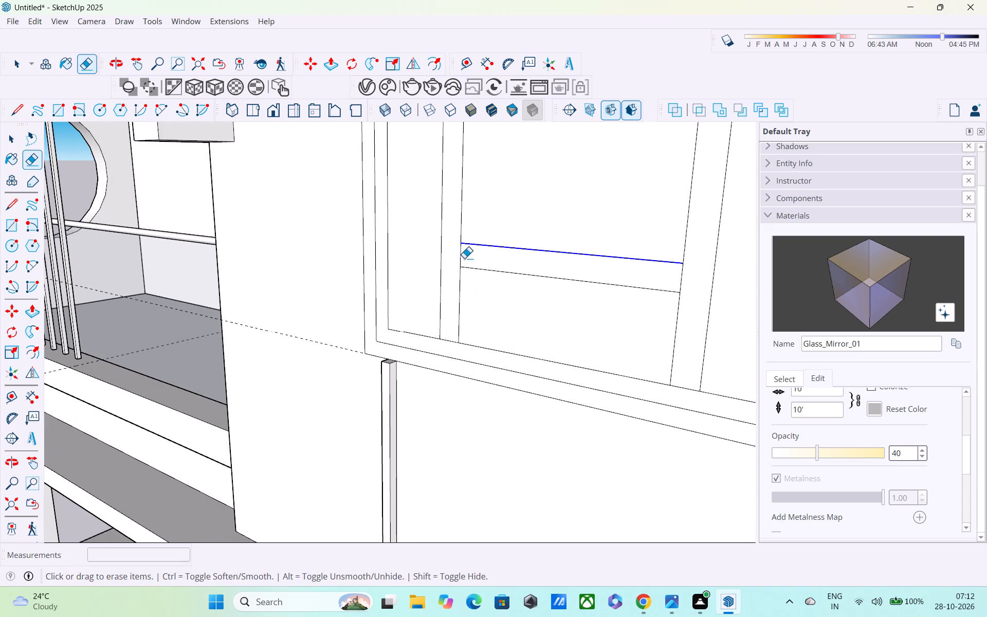
pyautogui.click(460, 252)
pyautogui.click(682, 277)
# Push/Pull the panel's outer border band 2" out from the wall.
pyautogui.scroll(-2, 675, 274)
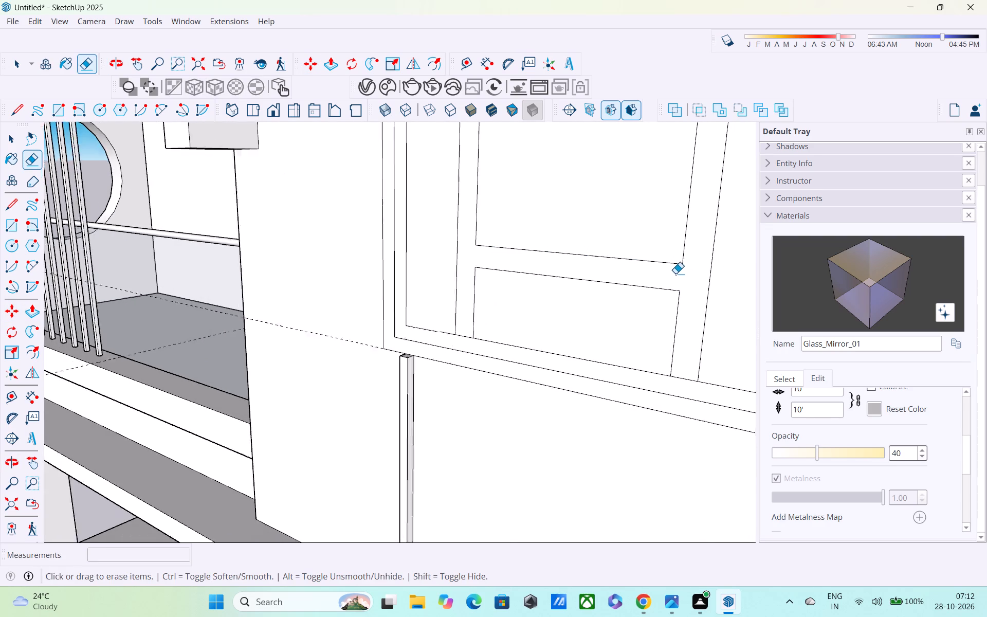
pyautogui.scroll(-3, 675, 274)
pyautogui.moveTo(623, 300); pyautogui.dragTo(669, 284, button='middle')
pyautogui.scroll(-6, 669, 278)
pyautogui.moveTo(657, 285); pyautogui.dragTo(614, 313, button='middle')
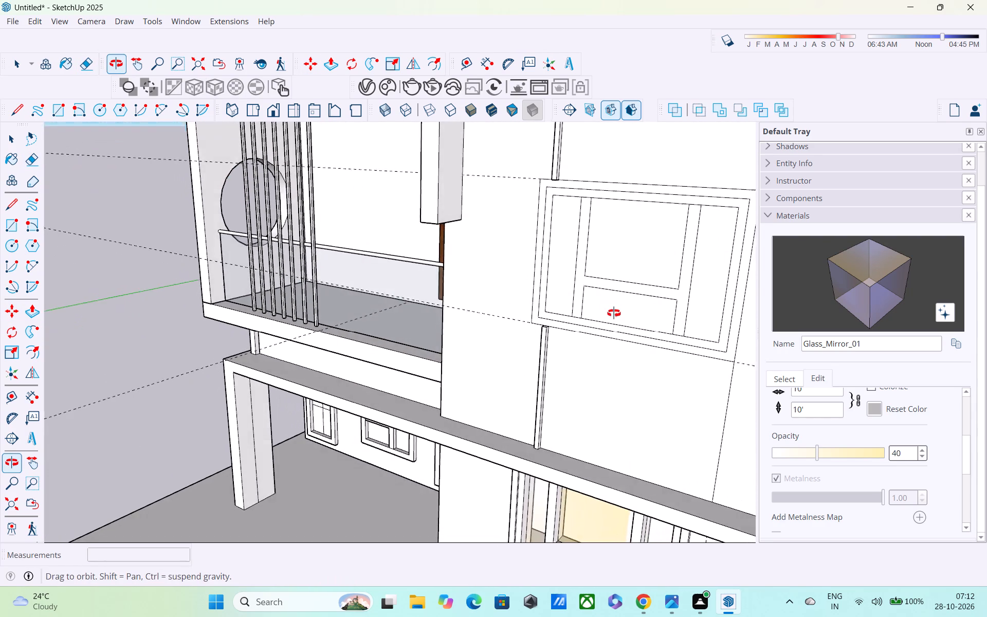
pyautogui.moveTo(614, 313); pyautogui.dragTo(611, 311, button='middle')
pyautogui.scroll(-4, 606, 299)
pyautogui.press('p')
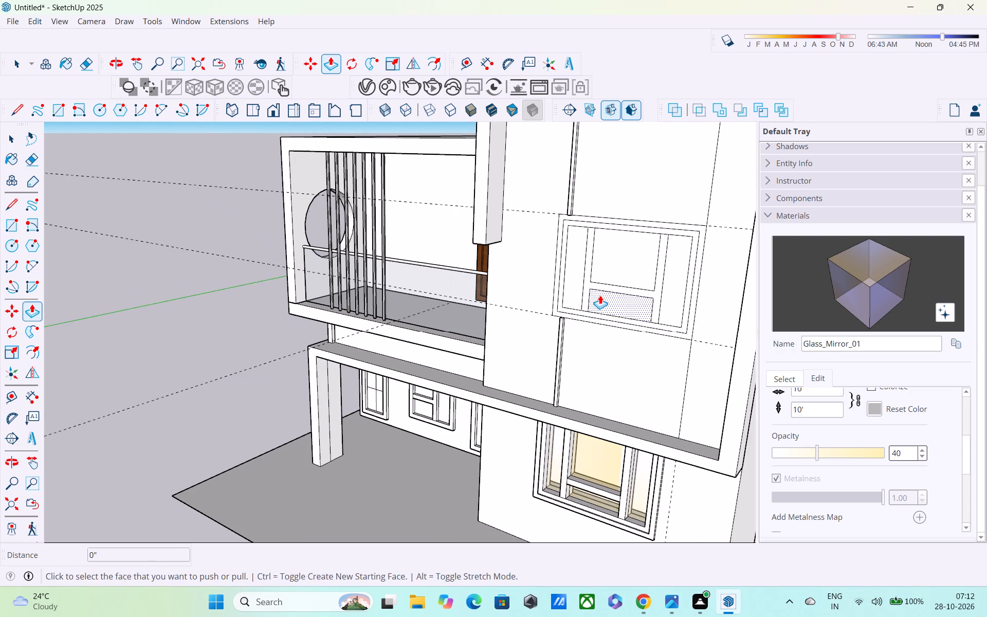
pyautogui.scroll(4, 593, 294)
pyautogui.scroll(3, 545, 272)
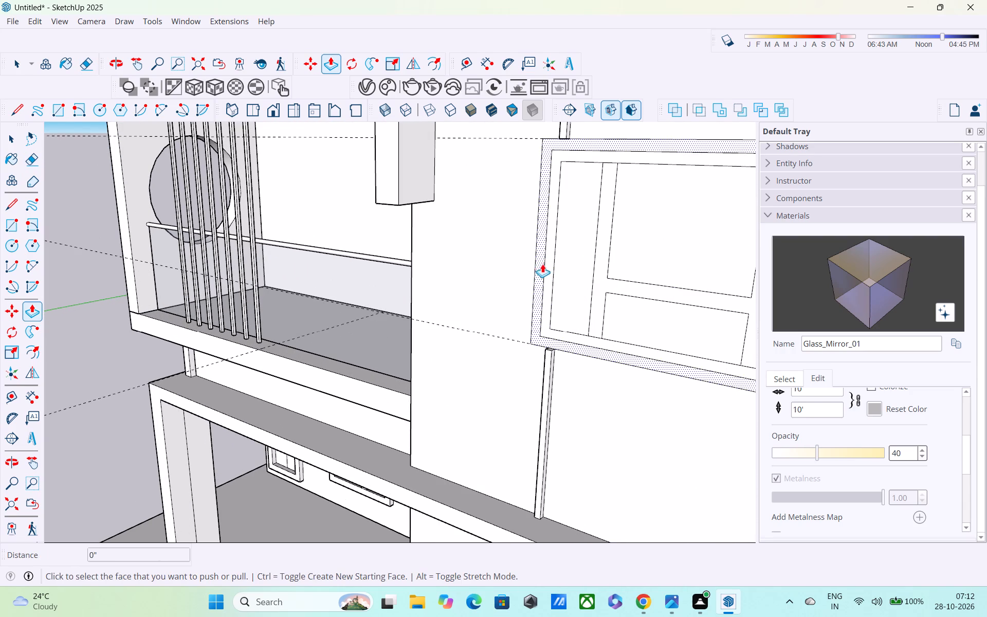
pyautogui.moveTo(529, 306); pyautogui.dragTo(490, 298, button='middle')
pyautogui.scroll(2, 498, 291)
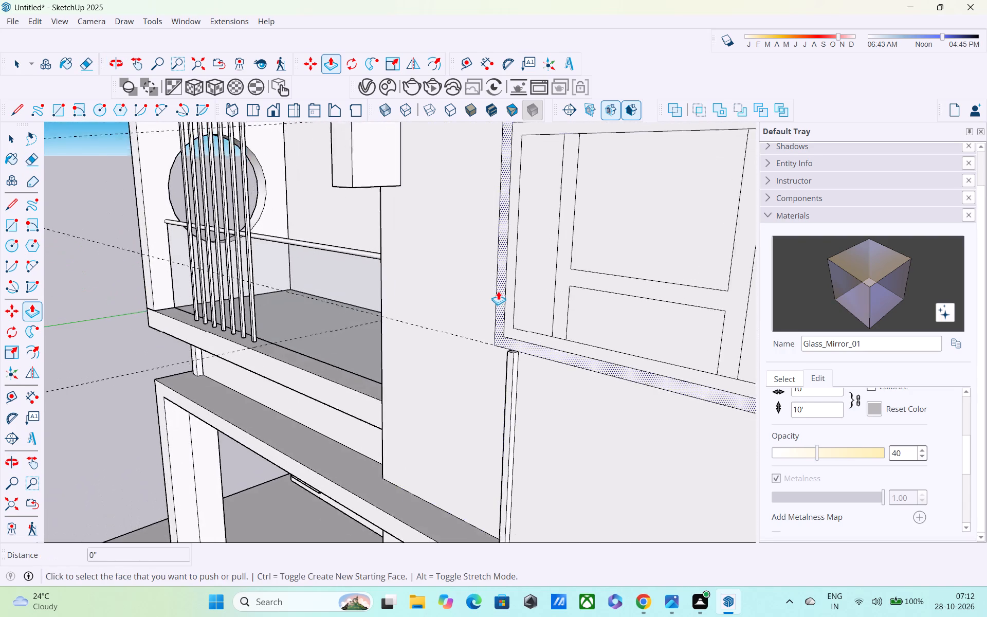
pyautogui.scroll(2, 498, 291)
pyautogui.click(499, 289)
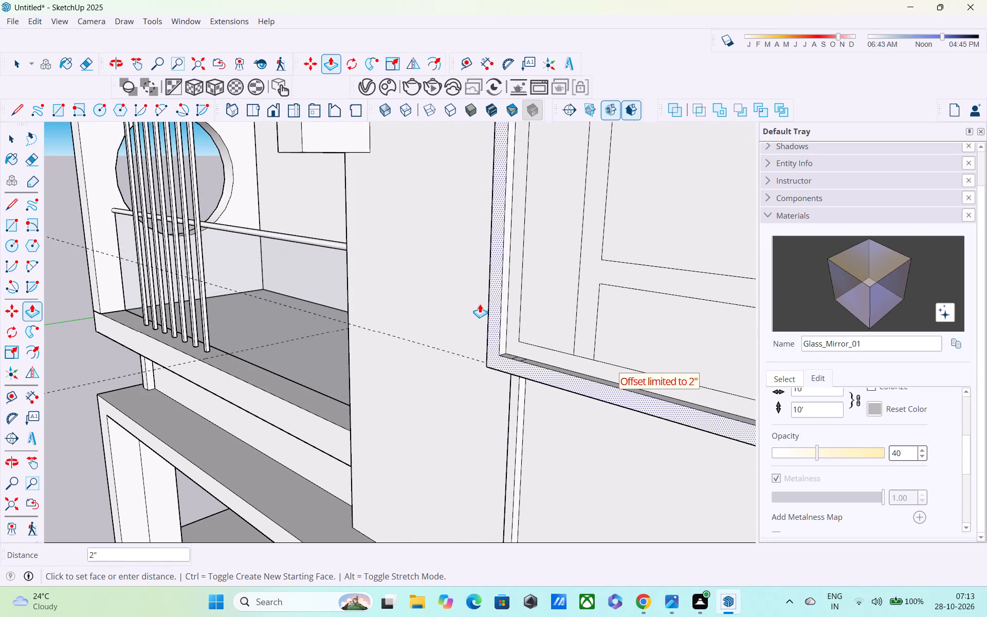
pyautogui.click(463, 313)
# Push/Pull the outer border band a further 1" outward.
pyautogui.click(490, 316)
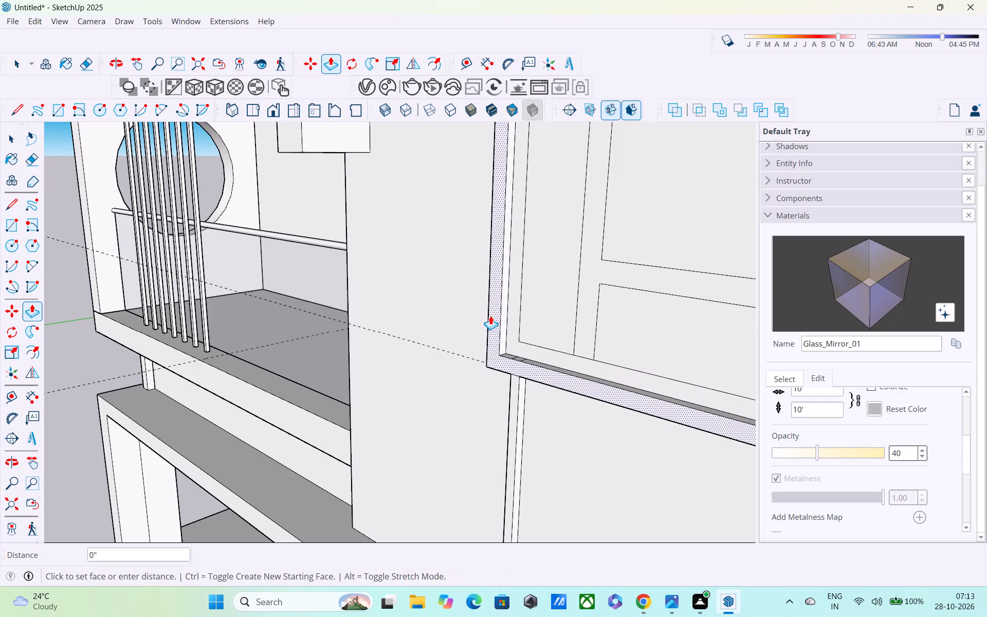
pyautogui.write('1"')
pyautogui.press('Return')
pyautogui.middleClick(486, 326)
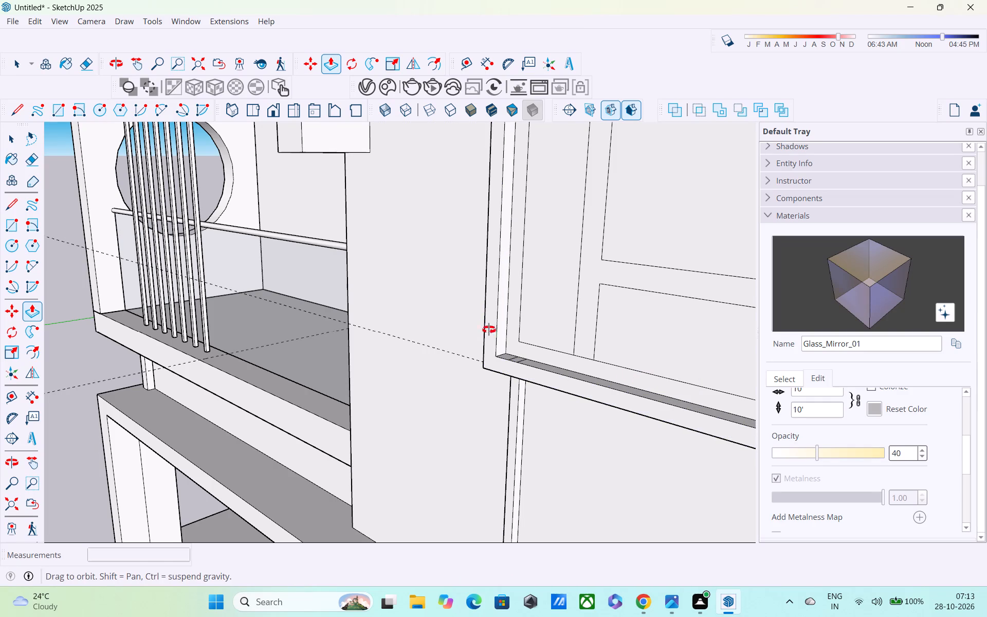
# Push/Pull the inner border band about 1 7/16" outward and pull the strips and crossbar by the same distance.
pyautogui.scroll(5, 513, 341)
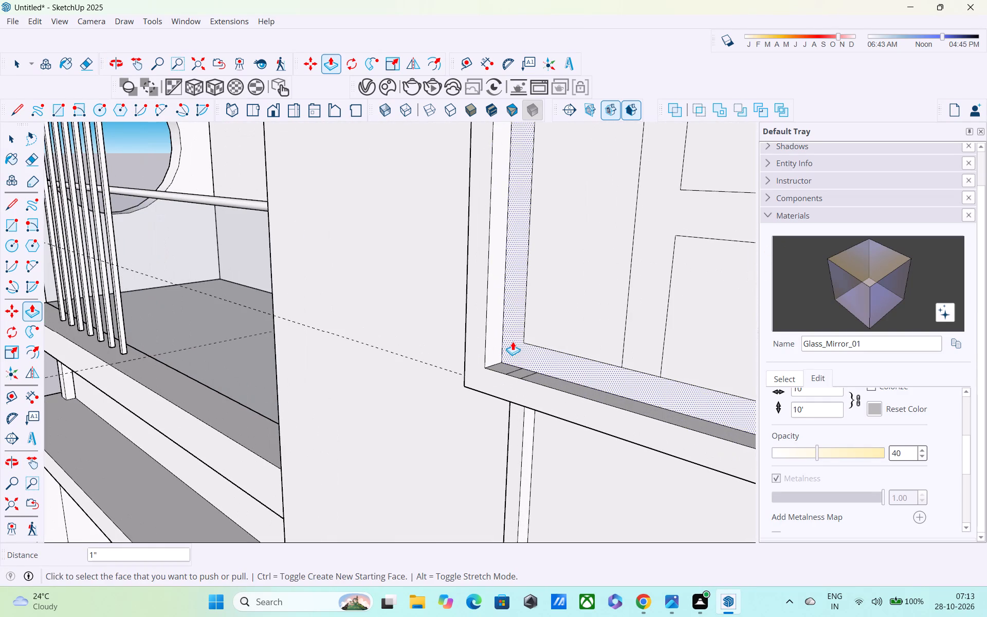
pyautogui.click(513, 341)
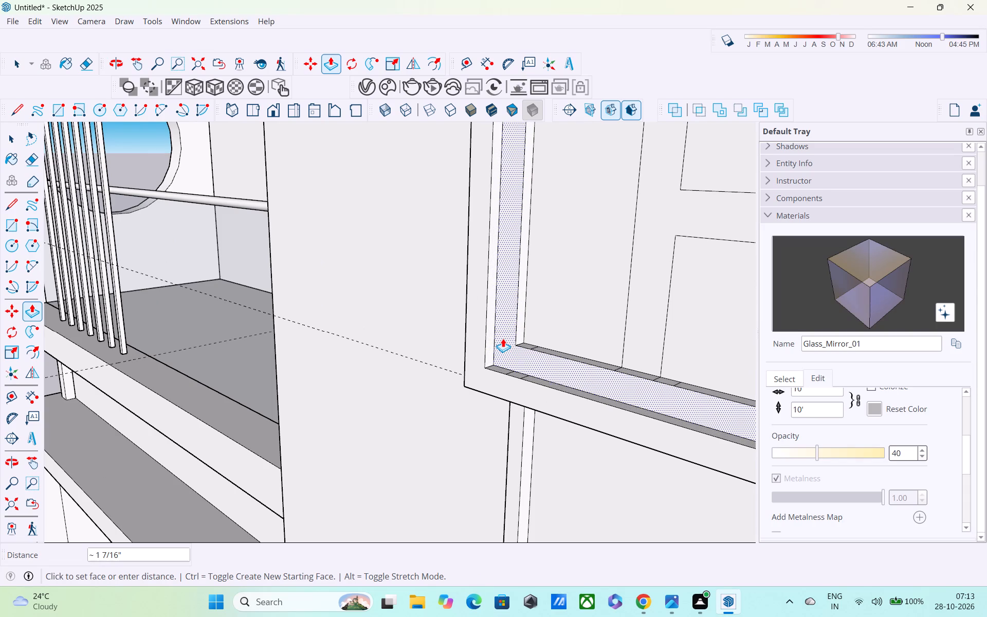
pyautogui.click(503, 338)
pyautogui.doubleClick(644, 311)
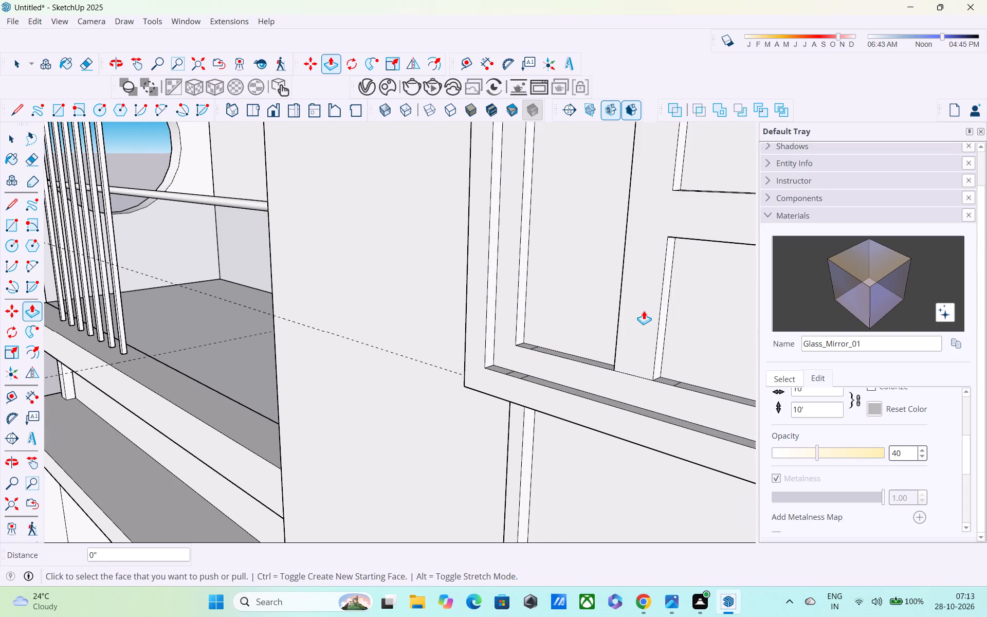
# Examine the extruded window frame from several angles and against the surrounding upper wall.
pyautogui.scroll(-5, 644, 311)
pyautogui.scroll(-2, 701, 313)
pyautogui.moveTo(701, 318); pyautogui.dragTo(472, 310, button='middle')
pyautogui.scroll(-5, 471, 310)
pyautogui.moveTo(632, 315); pyautogui.dragTo(563, 323, button='middle')
pyautogui.moveTo(531, 325); pyautogui.dragTo(681, 298, button='middle')
pyautogui.press('space')
pyautogui.scroll(-5, 469, 330)
pyautogui.moveTo(433, 349); pyautogui.dragTo(538, 335, button='middle')
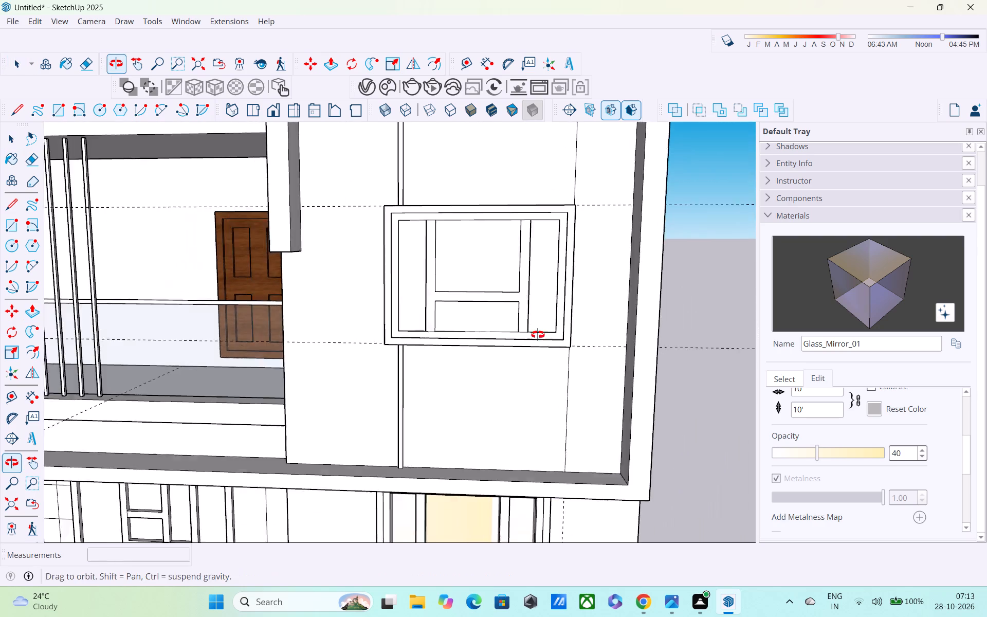
# Push/Pull the upper window's large centre pane 9" inward and recess both side panes and the lower centre pane by the same distance.
pyautogui.moveTo(538, 335); pyautogui.dragTo(582, 323, button='middle')
pyautogui.scroll(-3, 564, 318)
pyautogui.moveTo(551, 322); pyautogui.dragTo(486, 314, button='middle')
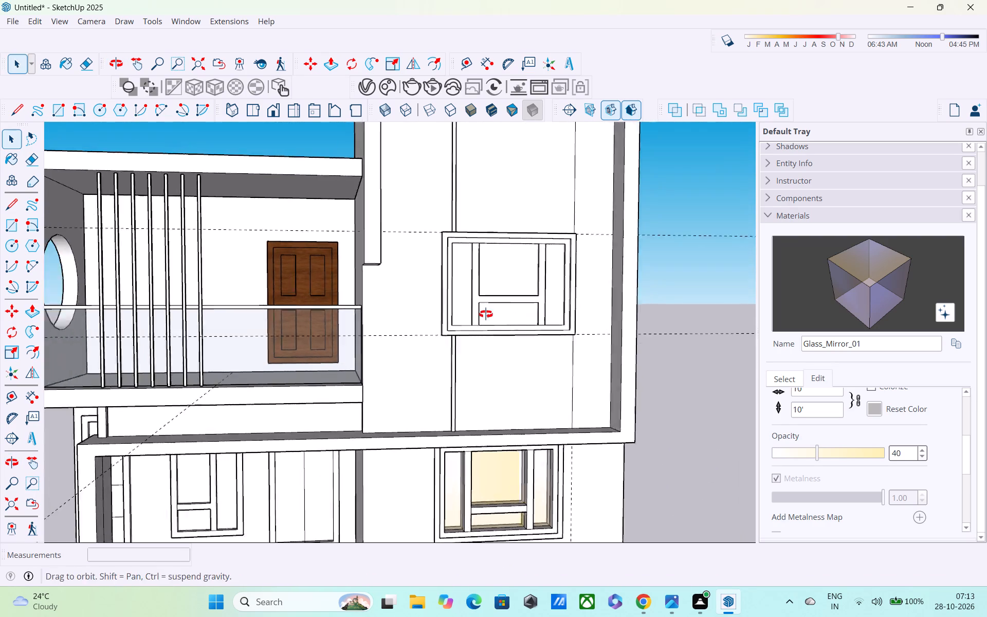
pyautogui.moveTo(486, 314); pyautogui.dragTo(443, 308, button='middle')
pyautogui.scroll(5, 591, 302)
pyautogui.press('p')
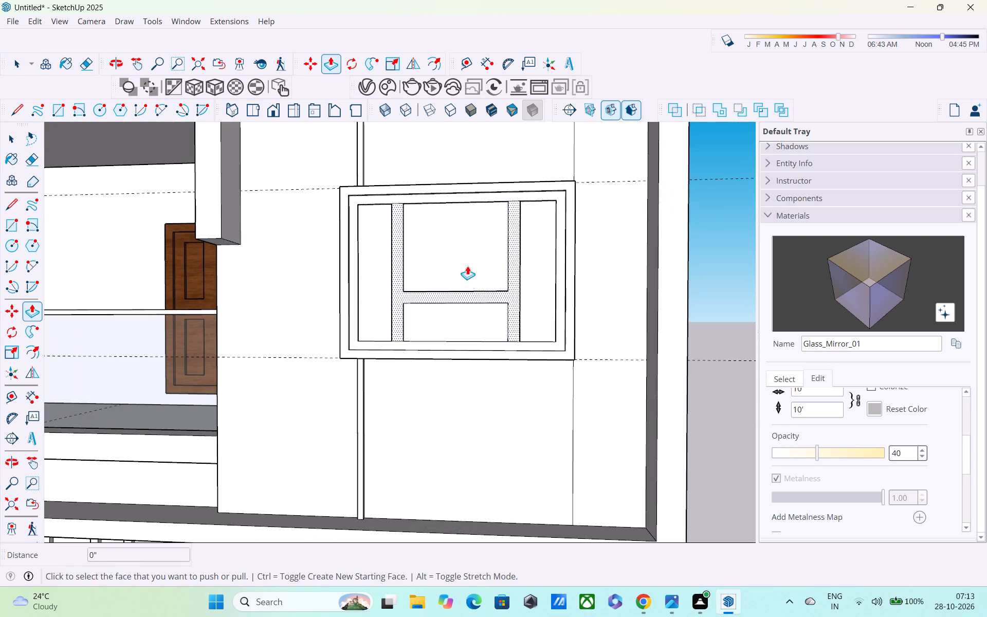
pyautogui.click(466, 263)
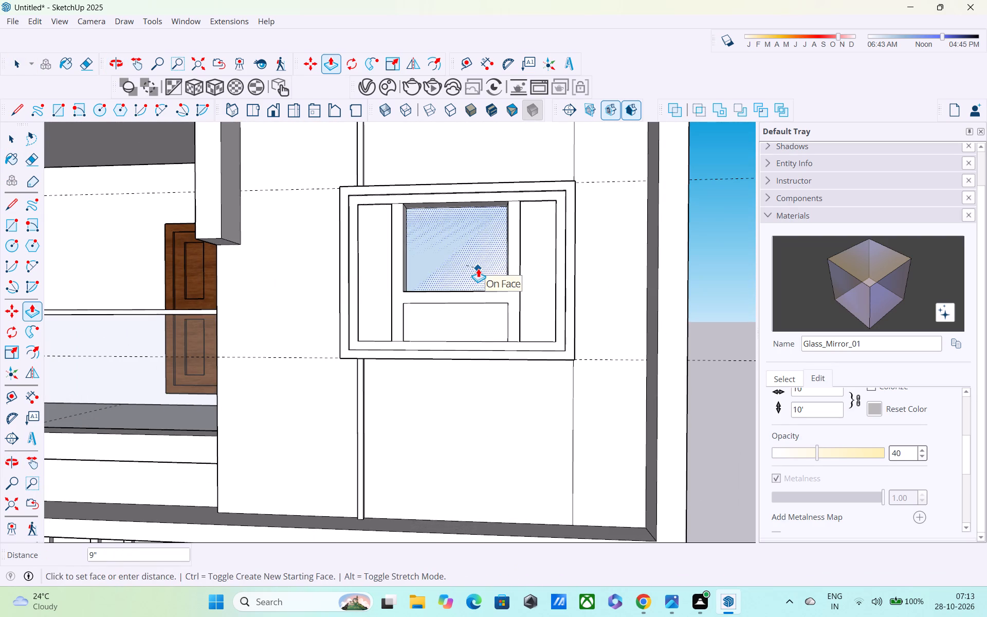
pyautogui.click(478, 268)
pyautogui.doubleClick(383, 258)
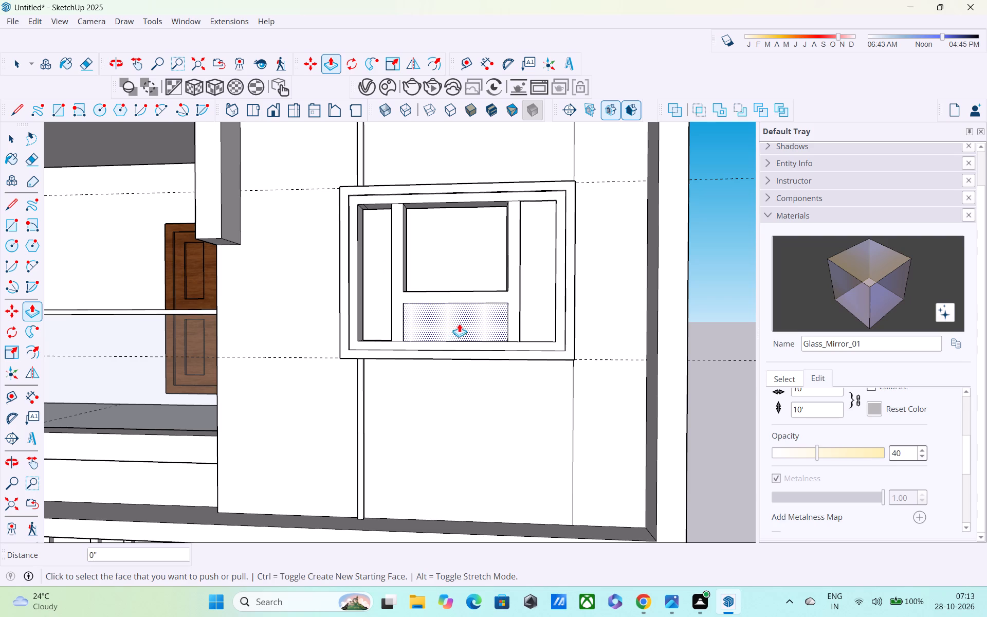
pyautogui.doubleClick(460, 317)
pyautogui.doubleClick(539, 273)
# Examine the recessed upper window from several angles and compare it with the ground-floor window and the whole facade.
pyautogui.moveTo(534, 277); pyautogui.dragTo(524, 285, button='middle')
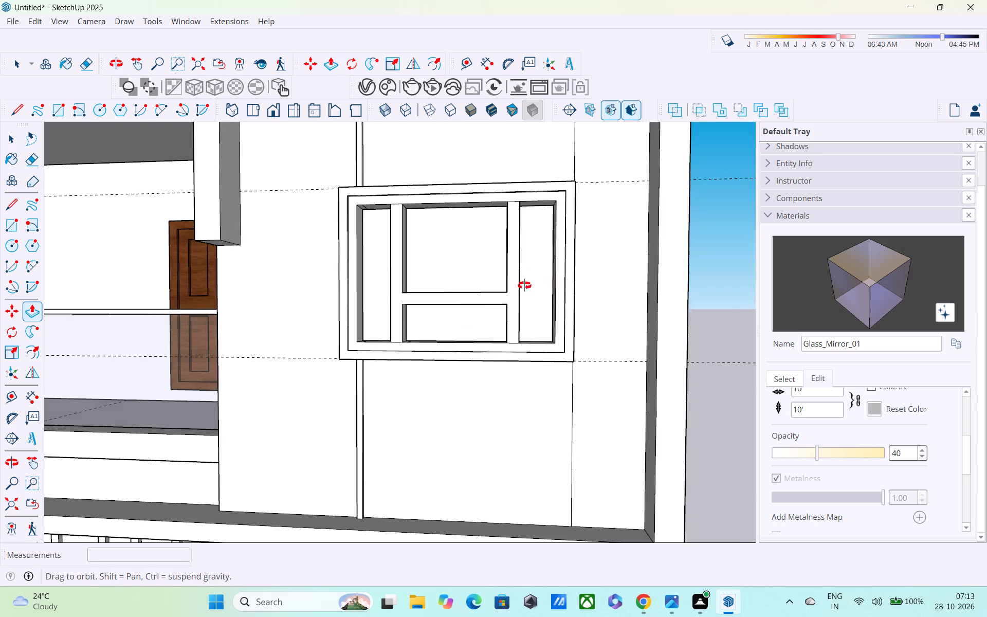
pyautogui.moveTo(524, 285); pyautogui.dragTo(635, 262, button='middle')
pyautogui.scroll(-5, 529, 270)
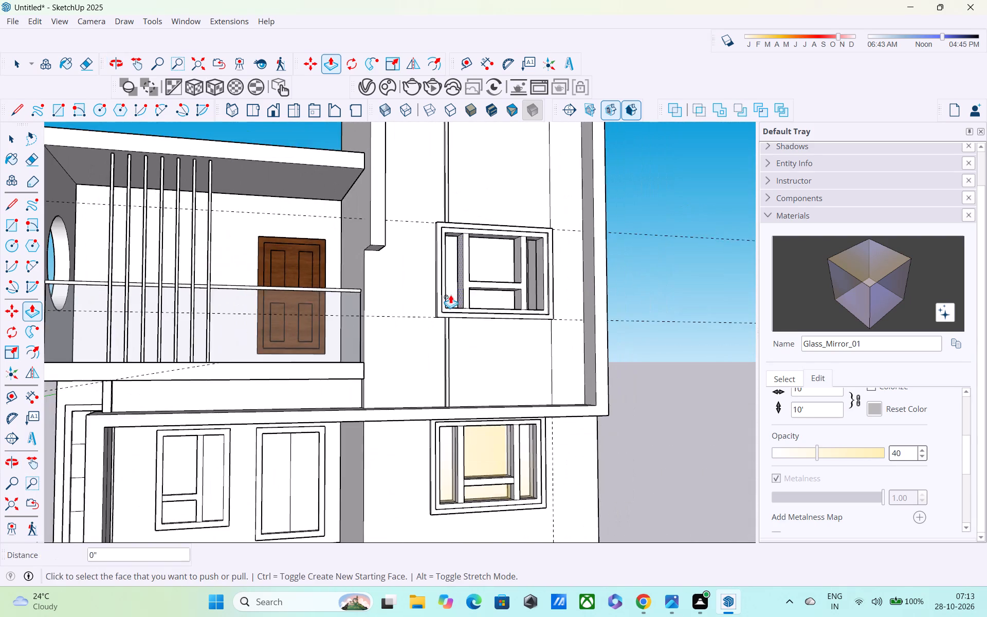
pyautogui.moveTo(450, 295); pyautogui.dragTo(309, 294, button='middle')
pyautogui.press('space')
pyautogui.click(641, 259)
pyautogui.moveTo(681, 252); pyautogui.dragTo(653, 304, button='middle')
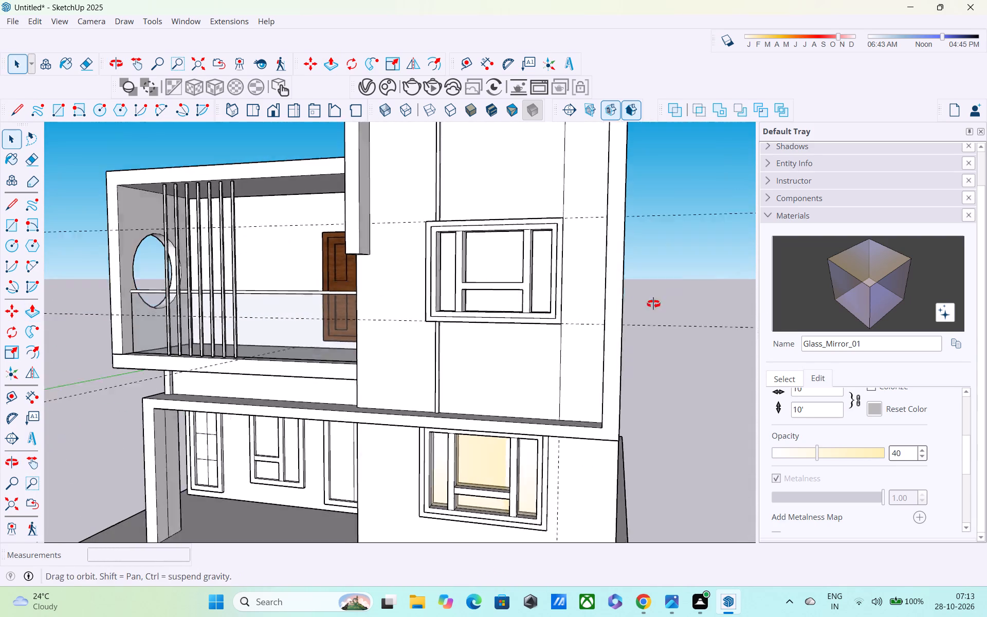
pyautogui.moveTo(653, 304); pyautogui.dragTo(620, 313, button='middle')
pyautogui.scroll(-4, 620, 296)
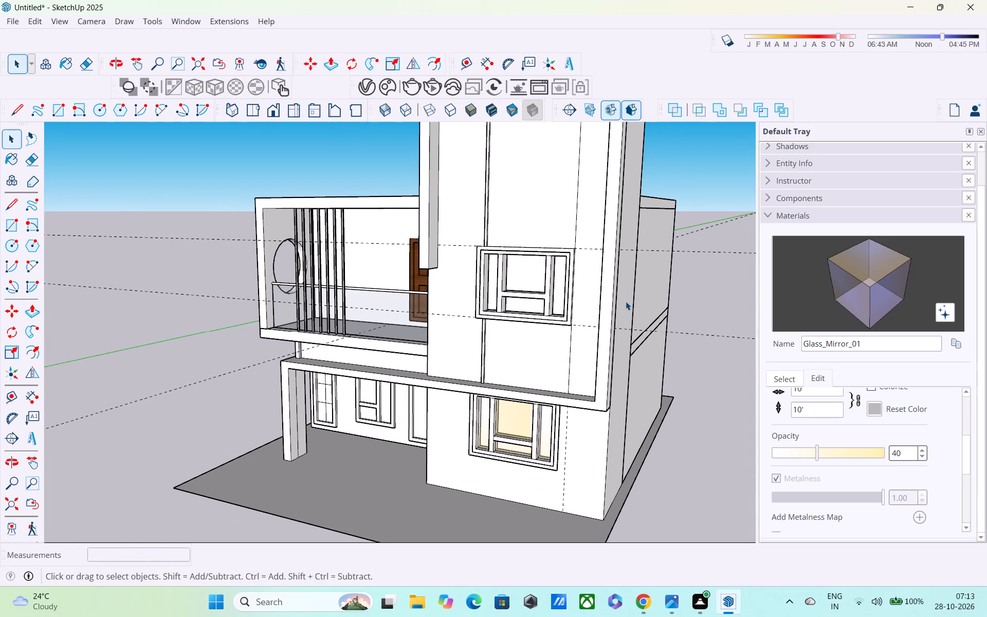
pyautogui.scroll(-1, 546, 379)
pyautogui.moveTo(531, 435); pyautogui.dragTo(549, 367, button='middle')
pyautogui.scroll(2, 531, 435)
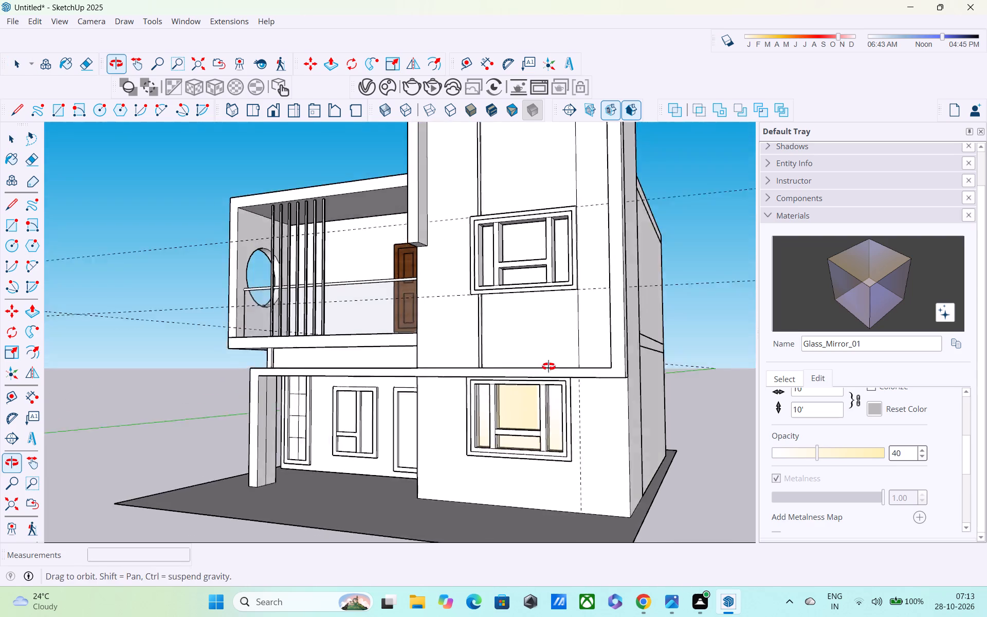
pyautogui.moveTo(549, 367); pyautogui.dragTo(556, 357, button='middle')
pyautogui.scroll(9, 550, 391)
pyautogui.scroll(8, 509, 371)
pyautogui.moveTo(481, 383); pyautogui.dragTo(579, 366, button='middle')
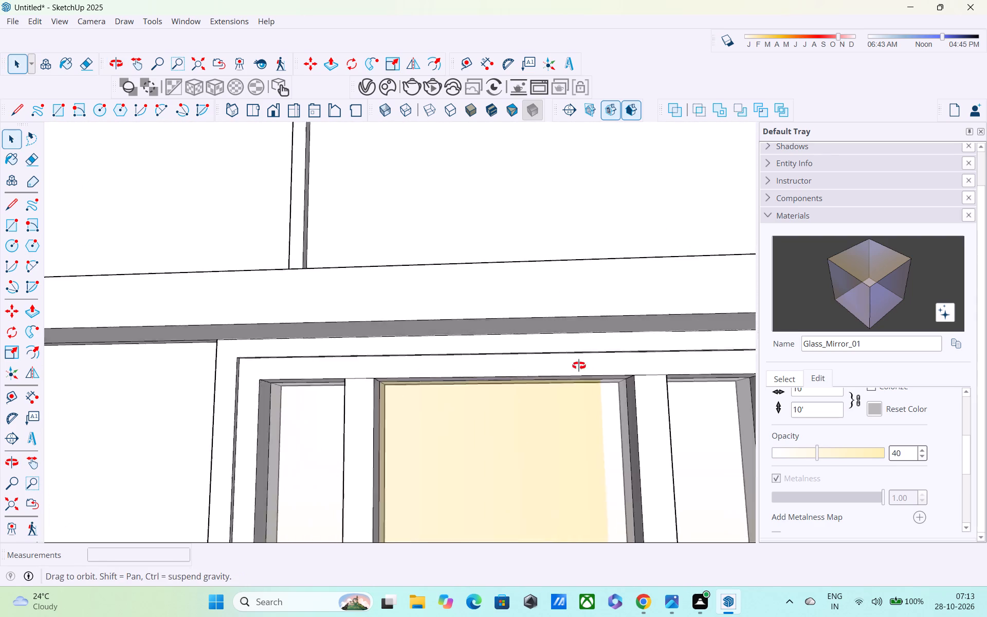
pyautogui.moveTo(579, 366); pyautogui.dragTo(578, 415, button='middle')
pyautogui.scroll(-10, 542, 387)
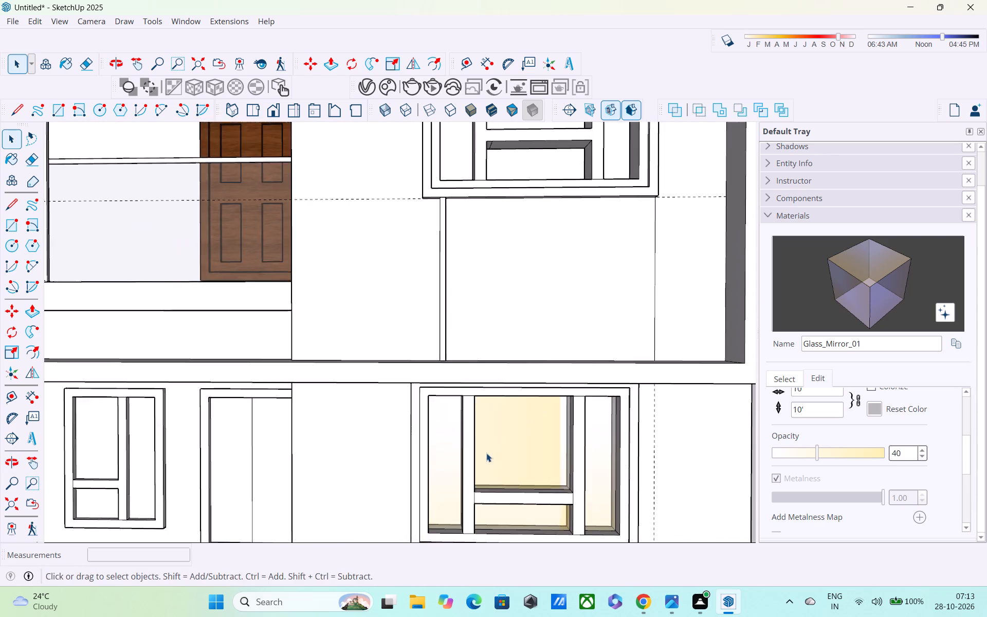
pyautogui.moveTo(485, 451); pyautogui.dragTo(497, 359, button='middle')
pyautogui.scroll(1, 497, 356)
pyautogui.scroll(-5, 497, 346)
pyautogui.scroll(-6, 486, 389)
pyautogui.moveTo(499, 401); pyautogui.dragTo(446, 459, button='middle')
pyautogui.scroll(-1, 495, 429)
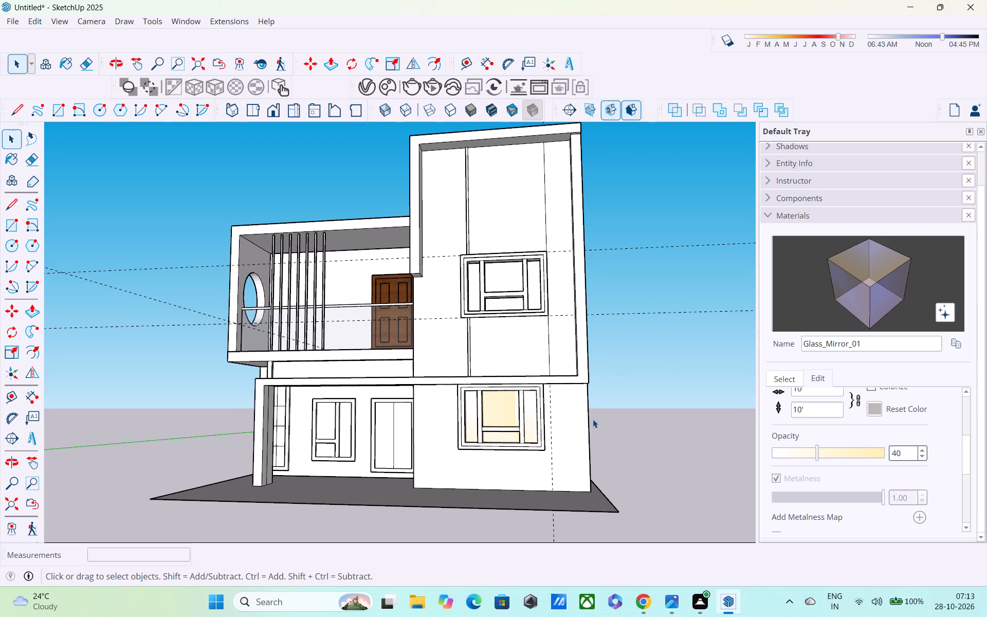
# Delete the two horizontal guide lines running along the upper window's top and bottom edges.
pyautogui.moveTo(675, 224); pyautogui.dragTo(663, 356)
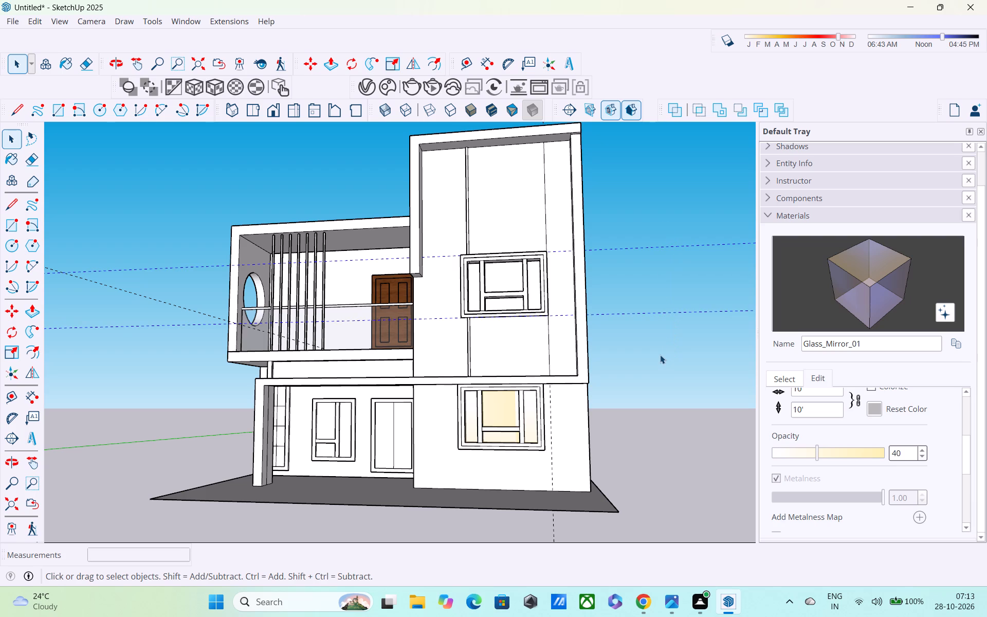
pyautogui.press('Delete')
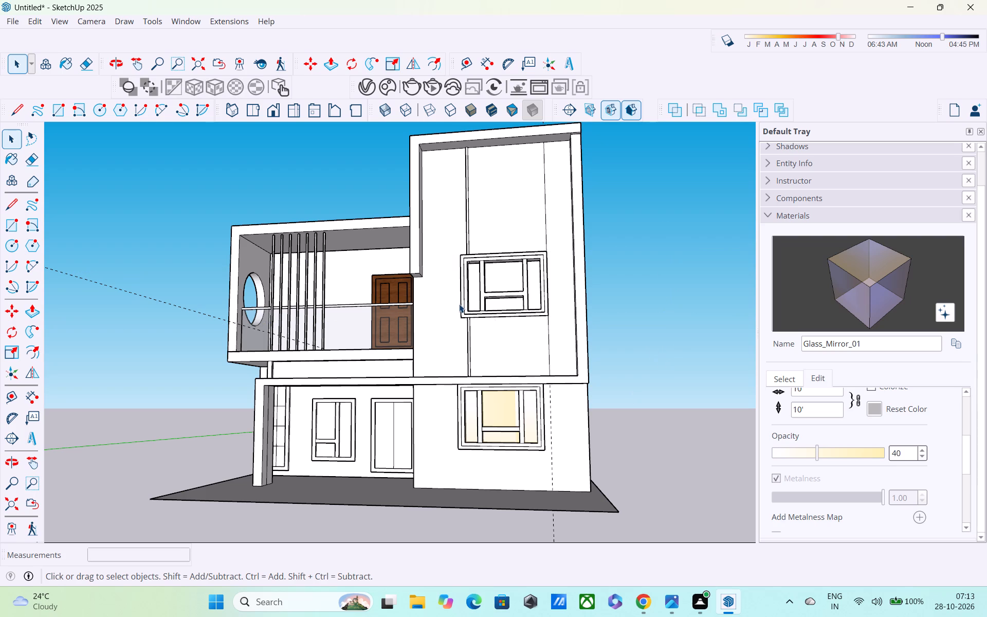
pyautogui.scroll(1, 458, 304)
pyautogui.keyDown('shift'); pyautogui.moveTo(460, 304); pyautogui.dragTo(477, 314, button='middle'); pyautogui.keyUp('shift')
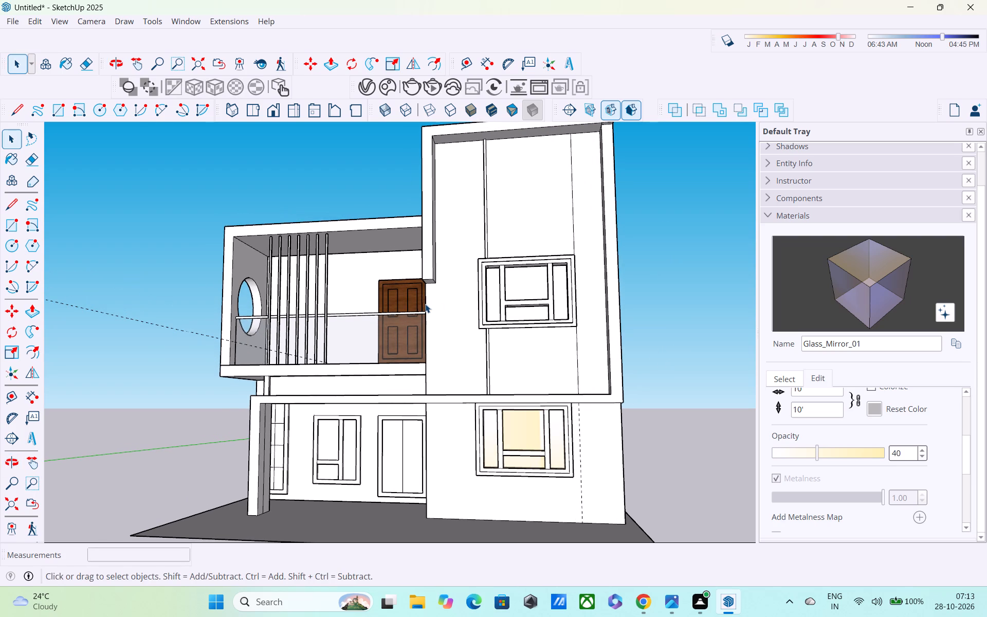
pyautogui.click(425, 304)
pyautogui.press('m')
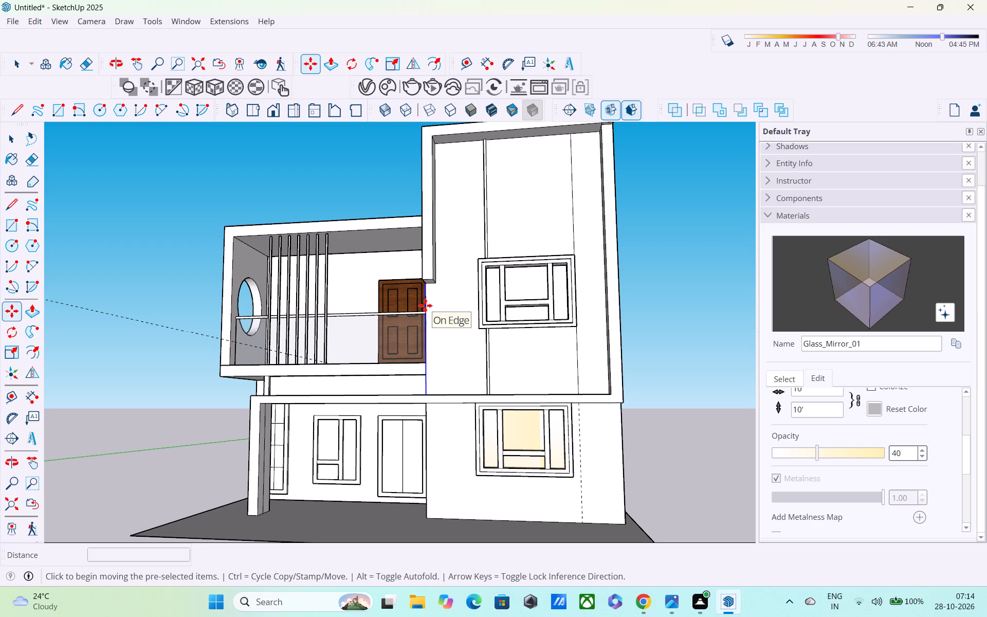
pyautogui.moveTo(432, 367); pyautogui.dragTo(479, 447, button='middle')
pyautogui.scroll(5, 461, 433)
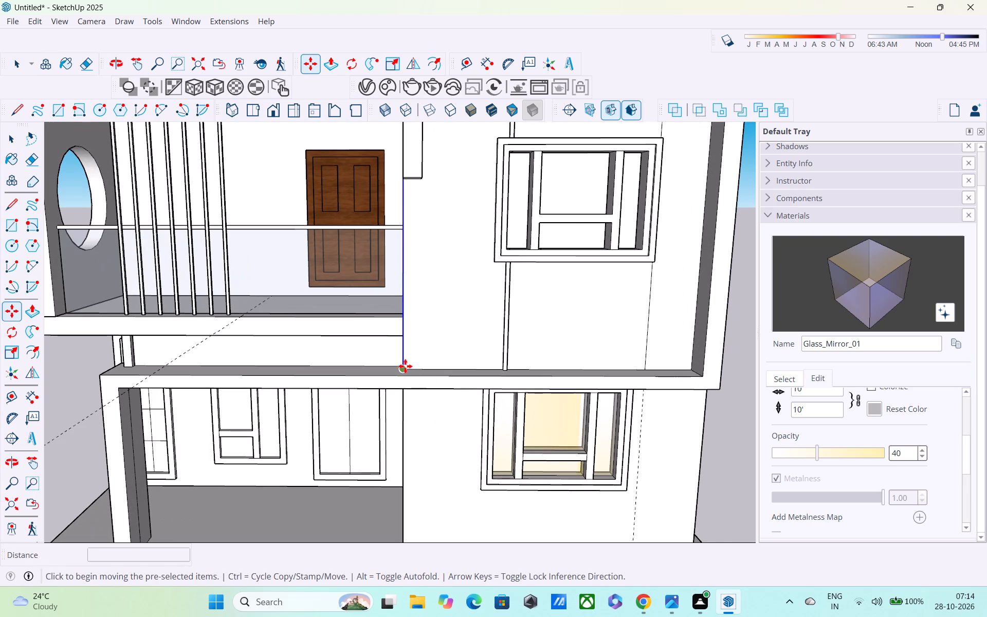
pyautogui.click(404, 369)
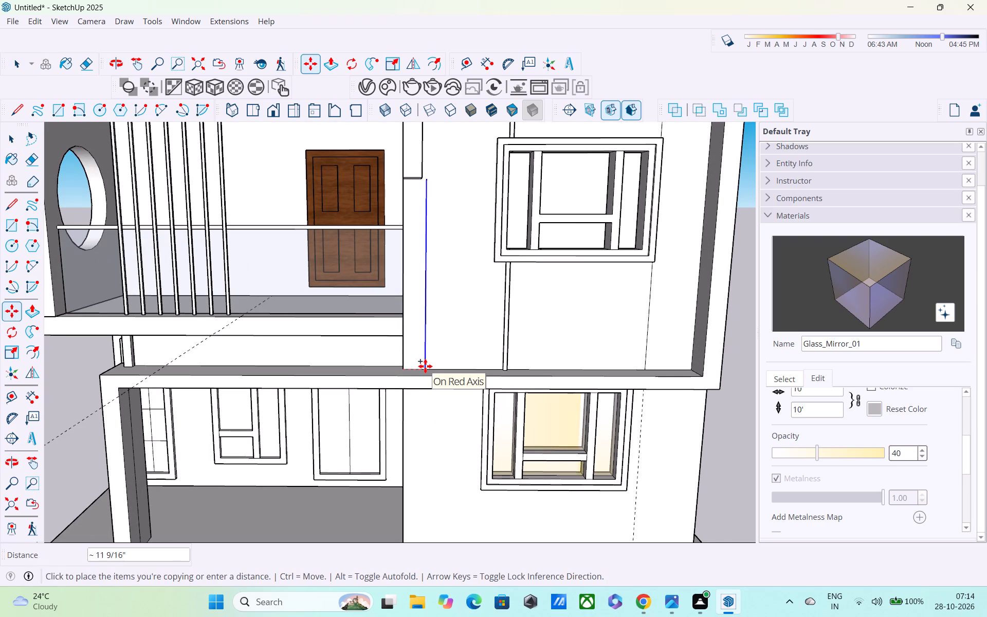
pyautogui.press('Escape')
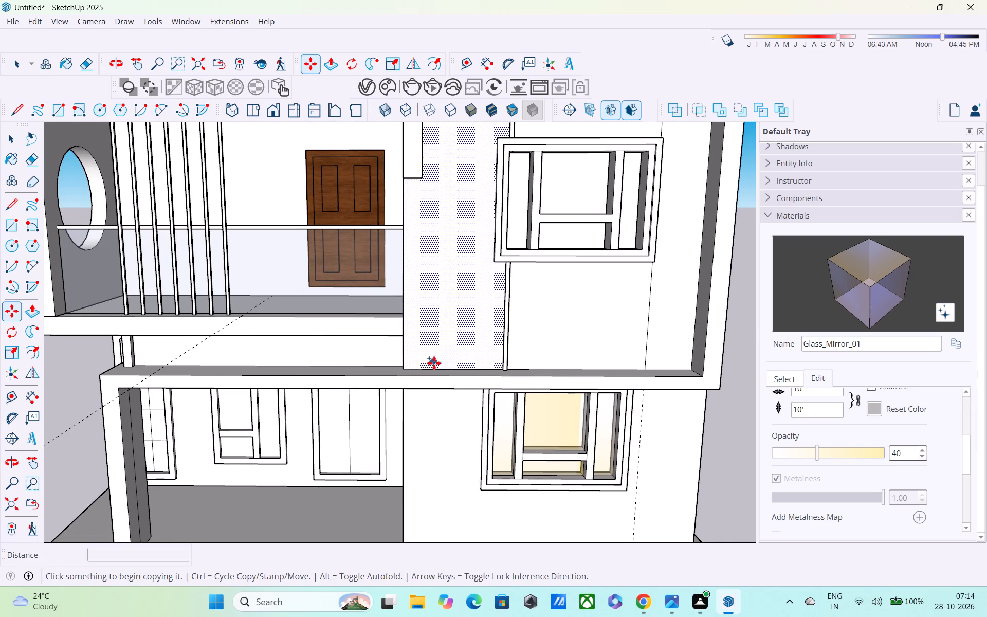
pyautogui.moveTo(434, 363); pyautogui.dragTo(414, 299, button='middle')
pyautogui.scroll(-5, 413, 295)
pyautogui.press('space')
# Draw a vertical line about 8' 1 1/4" long on the upper wall, from the hanging post's bottom edge down to the ledge.
pyautogui.scroll(3, 472, 303)
pyautogui.moveTo(473, 296); pyautogui.dragTo(498, 337, button='middle')
pyautogui.keyDown('shift'); pyautogui.moveTo(497, 334); pyautogui.dragTo(511, 380, button='middle'); pyautogui.keyUp('shift')
pyautogui.moveTo(500, 351); pyautogui.dragTo(525, 391, button='middle')
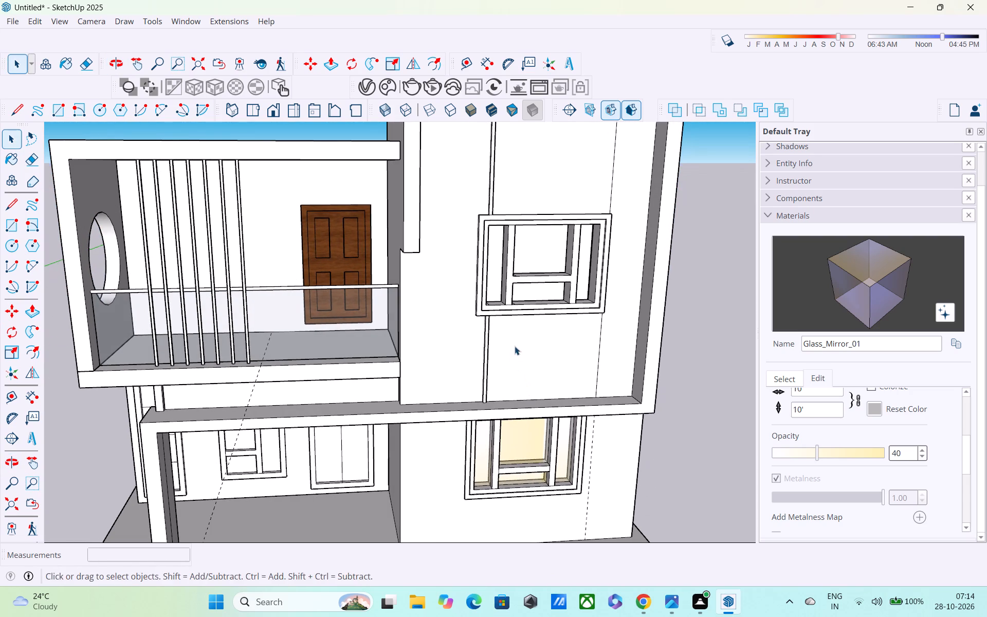
pyautogui.press('l')
pyautogui.scroll(4, 420, 402)
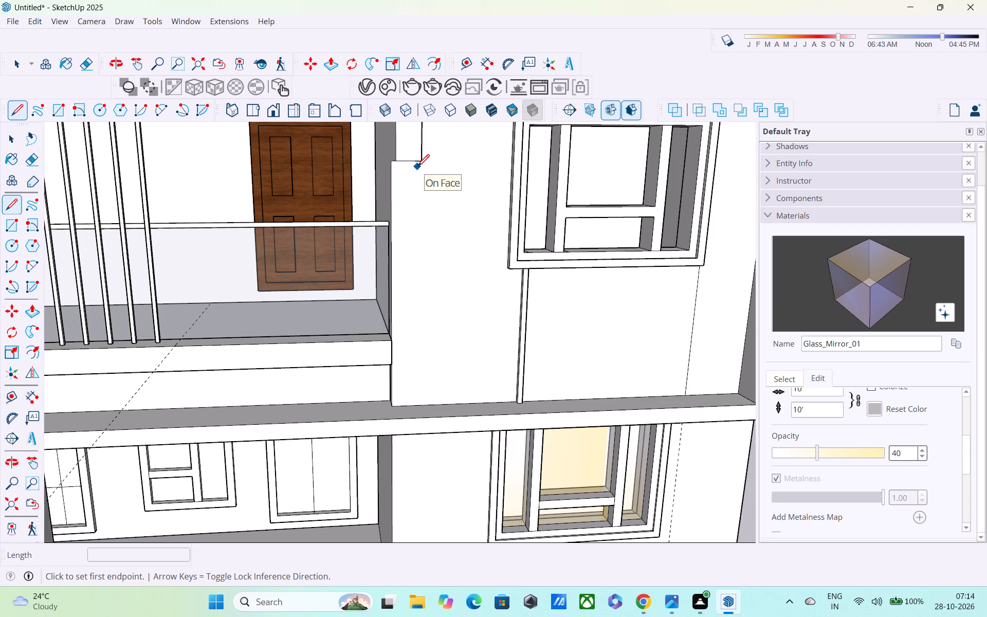
pyautogui.scroll(4, 406, 163)
pyautogui.moveTo(404, 152); pyautogui.dragTo(388, 61, button='middle')
pyautogui.scroll(3, 388, 185)
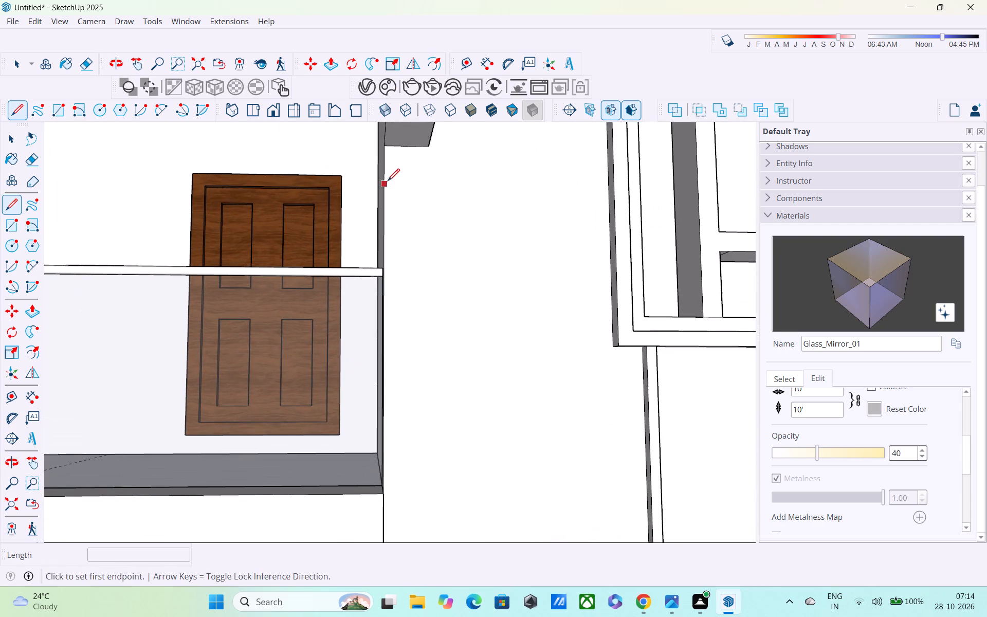
pyautogui.scroll(1, 388, 182)
pyautogui.click(403, 147)
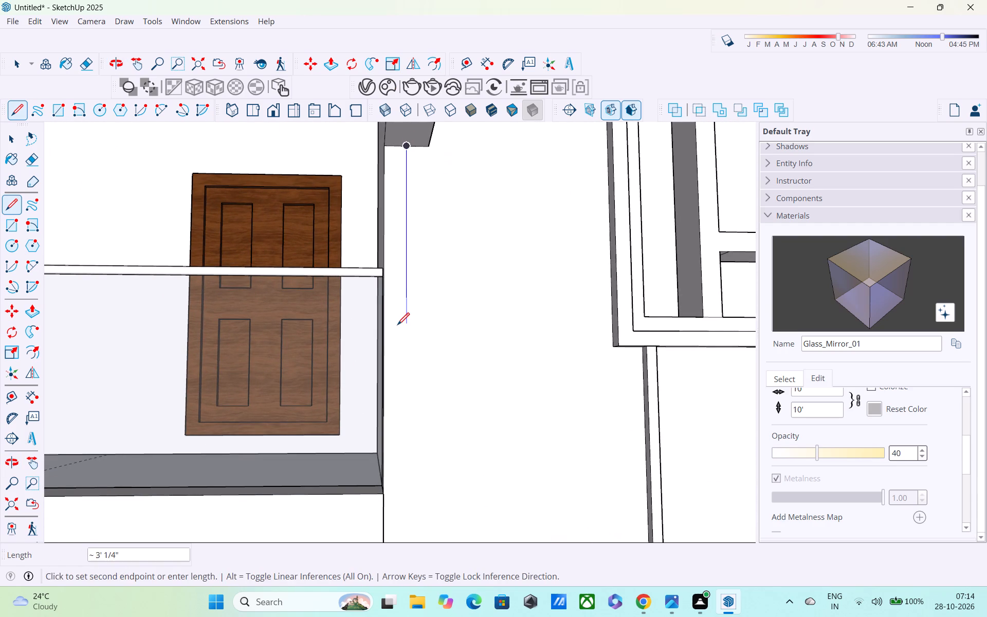
pyautogui.keyDown('shift'); pyautogui.moveTo(397, 328); pyautogui.dragTo(403, 178, button='middle'); pyautogui.keyUp('shift')
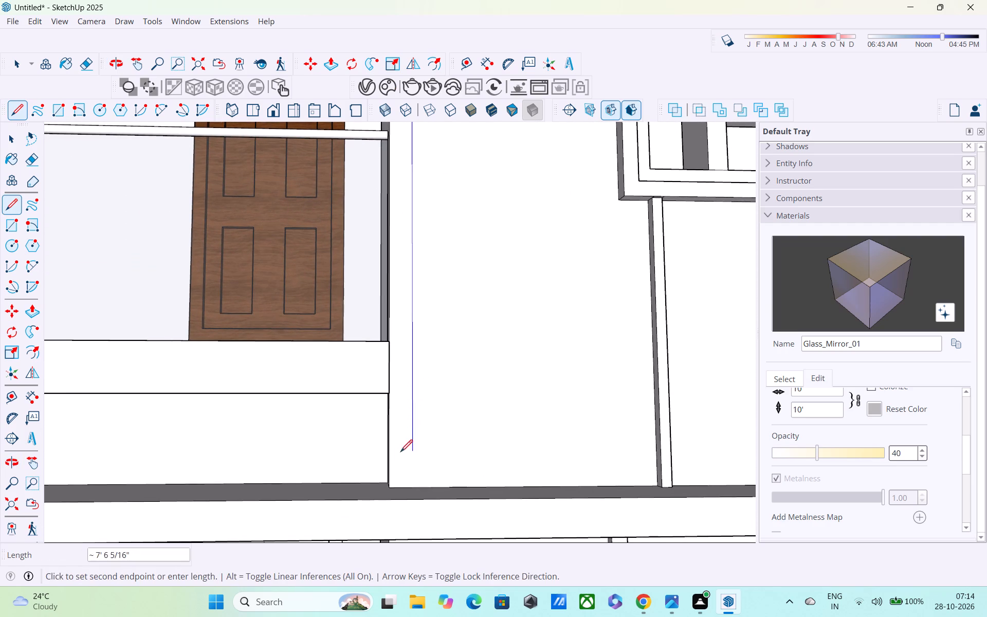
pyautogui.click(411, 492)
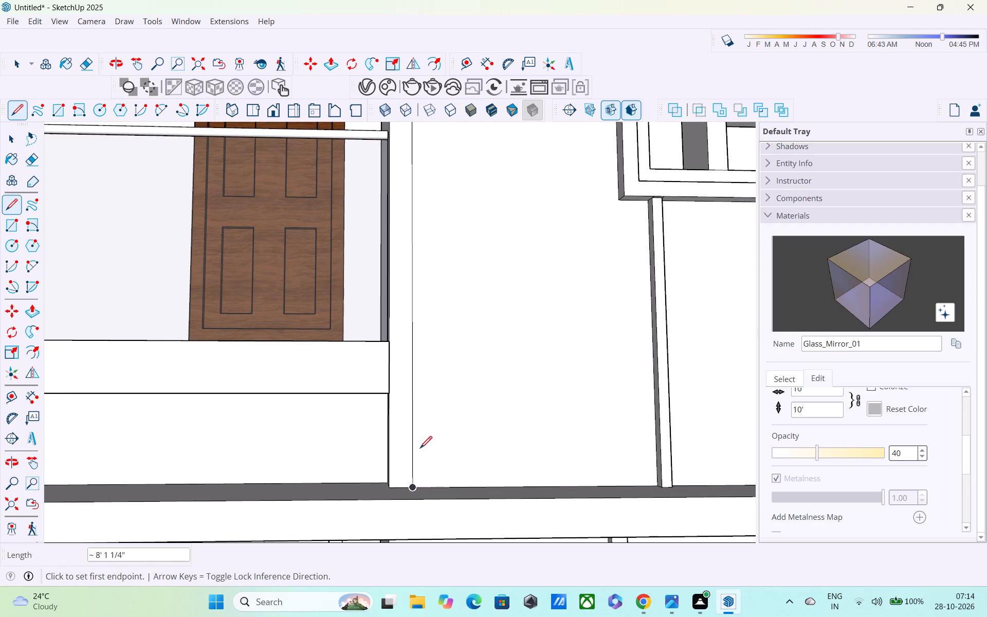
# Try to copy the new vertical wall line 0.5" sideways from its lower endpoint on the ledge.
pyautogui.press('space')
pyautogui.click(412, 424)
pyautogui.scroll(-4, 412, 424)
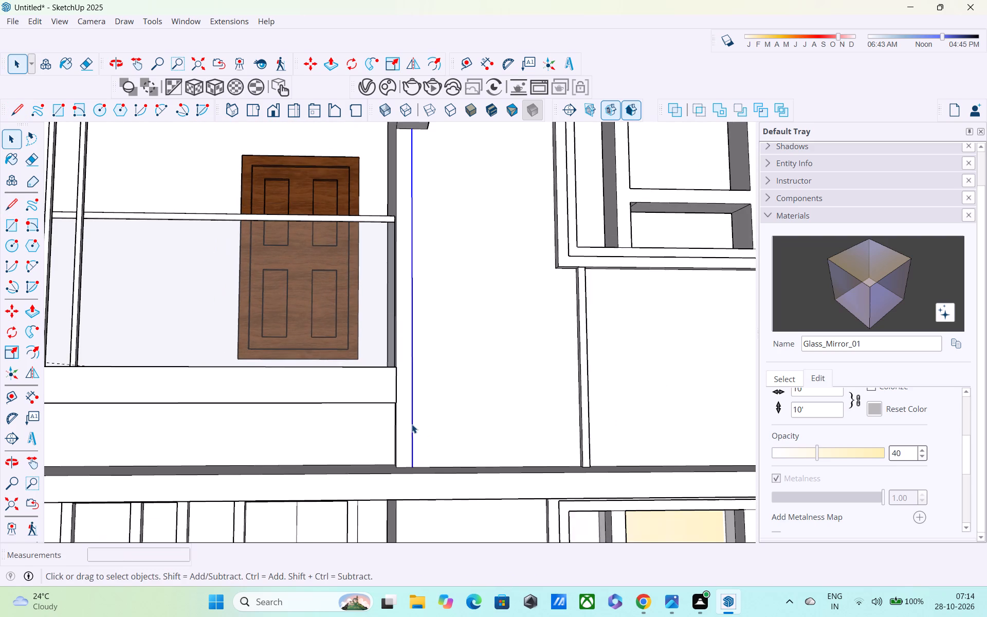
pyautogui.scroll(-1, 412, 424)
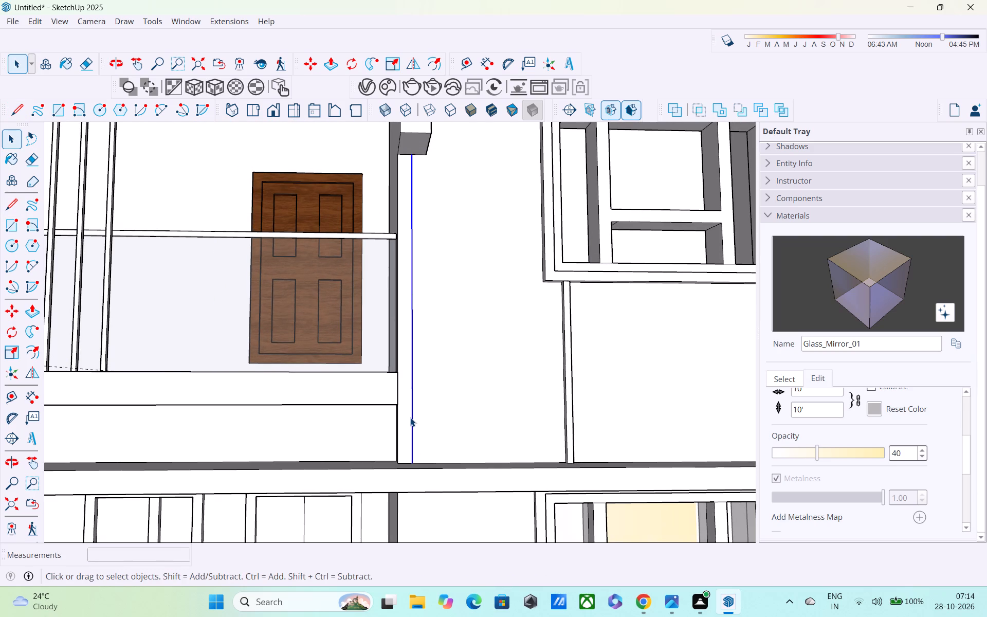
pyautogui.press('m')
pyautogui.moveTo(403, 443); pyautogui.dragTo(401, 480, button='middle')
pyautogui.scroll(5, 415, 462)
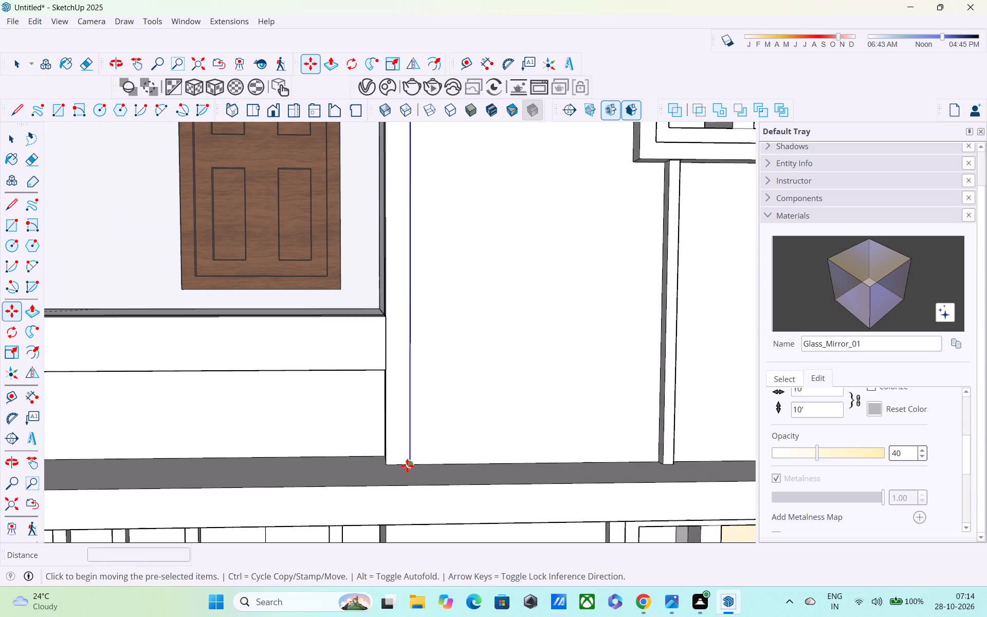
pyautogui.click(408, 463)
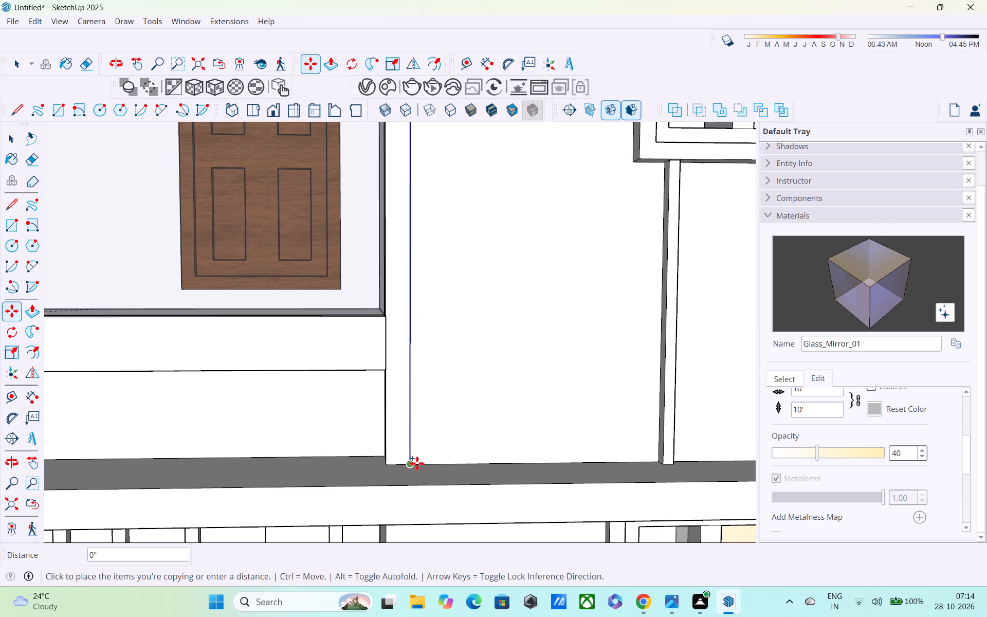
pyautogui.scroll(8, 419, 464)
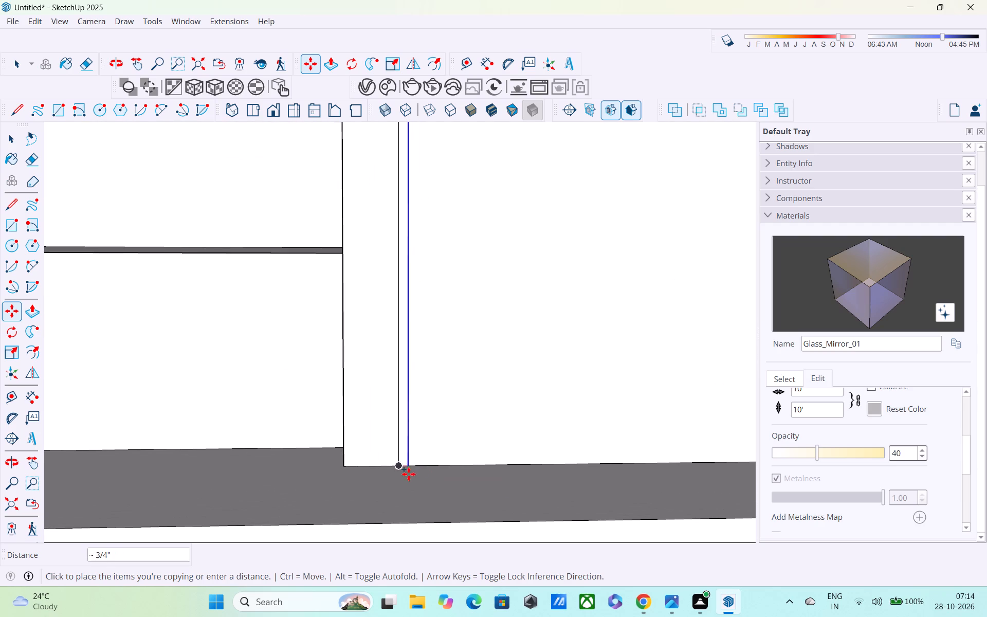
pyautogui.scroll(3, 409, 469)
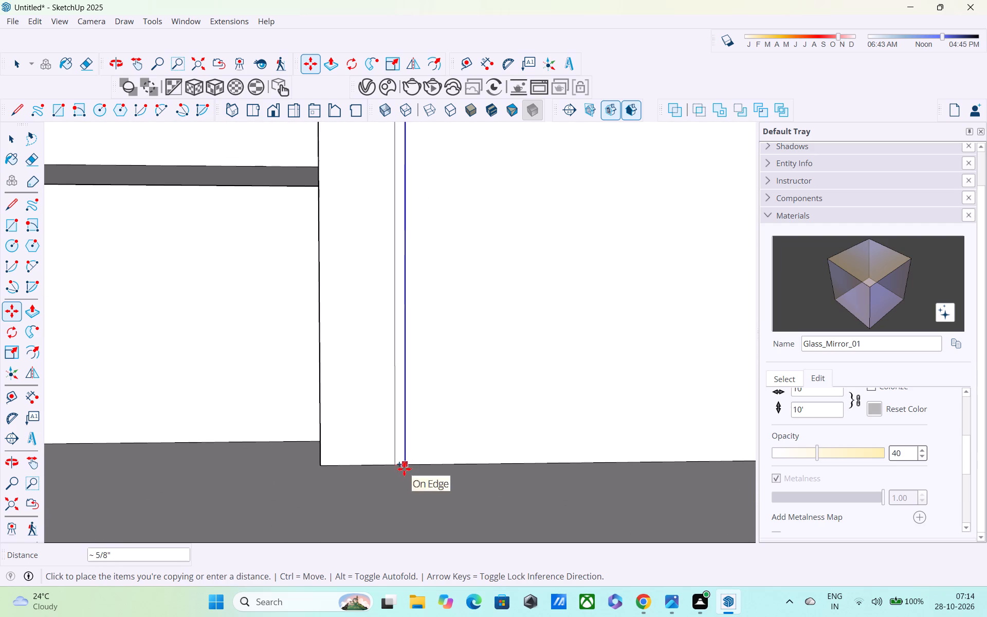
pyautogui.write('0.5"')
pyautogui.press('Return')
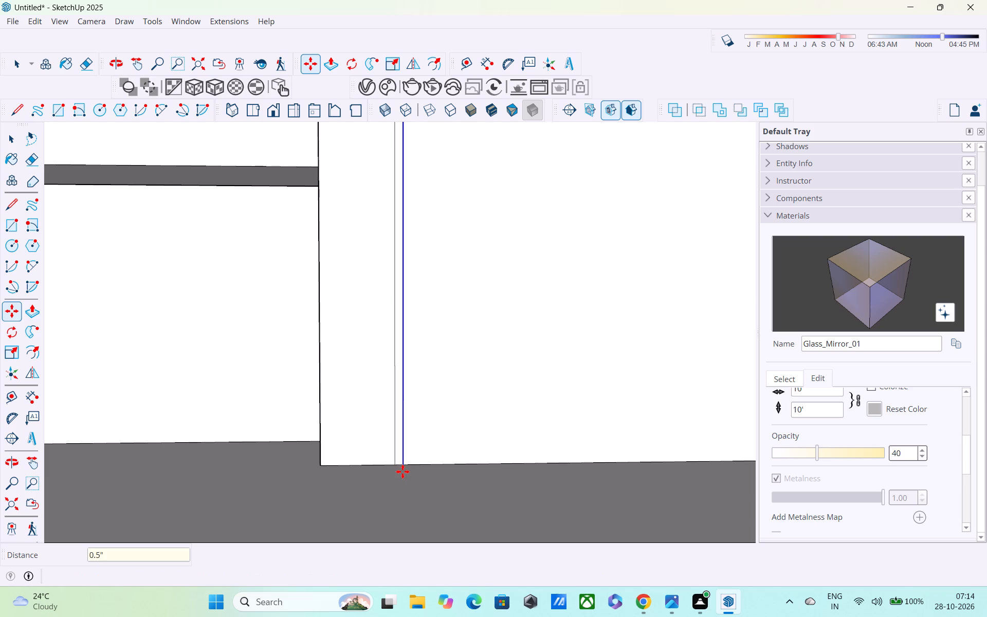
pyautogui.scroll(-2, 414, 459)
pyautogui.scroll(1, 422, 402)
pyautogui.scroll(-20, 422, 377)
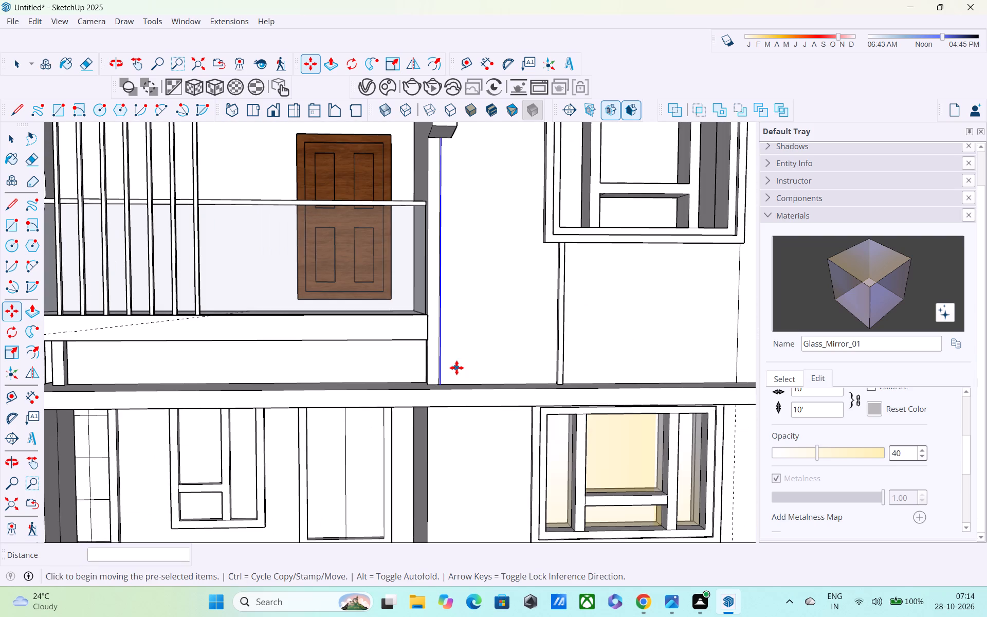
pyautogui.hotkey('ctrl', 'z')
# Move the vertical wall line sideways along the red axis, starting from its lower endpoint on the ledge.
pyautogui.scroll(4, 447, 361)
pyautogui.press('space')
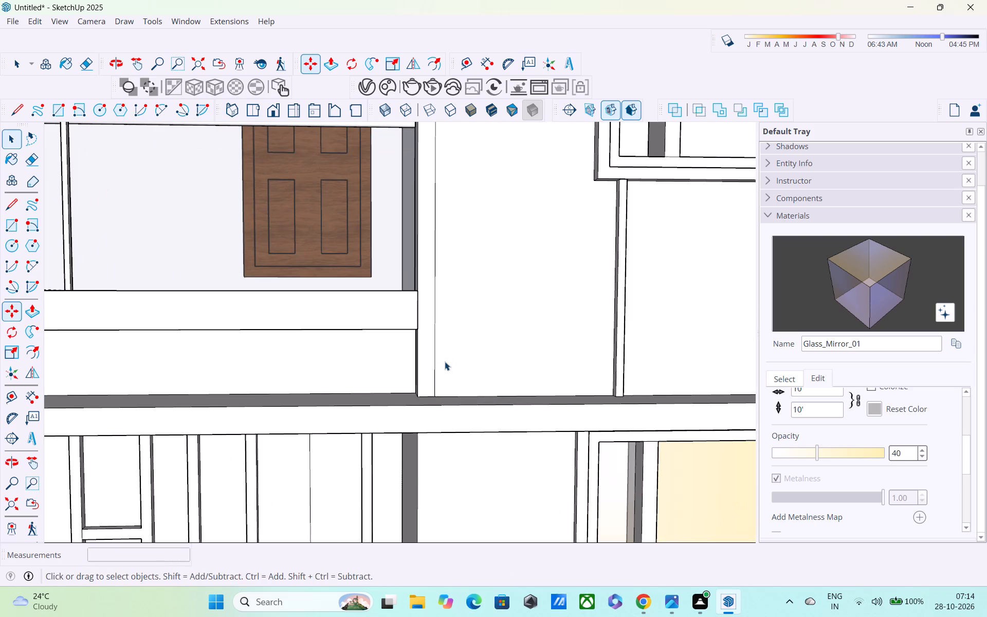
pyautogui.scroll(3, 438, 367)
pyautogui.click(434, 356)
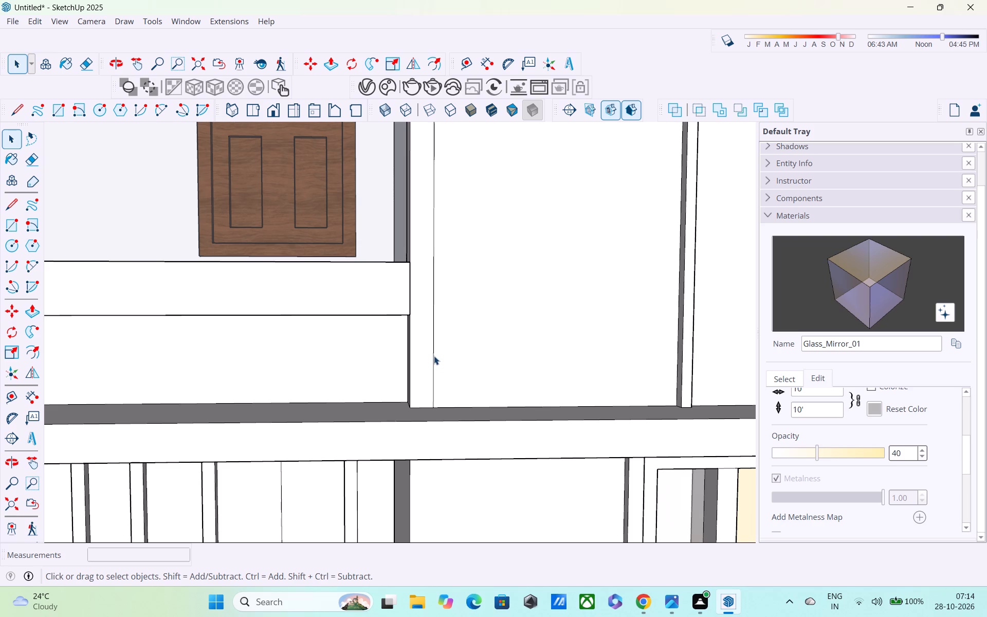
pyautogui.press('m')
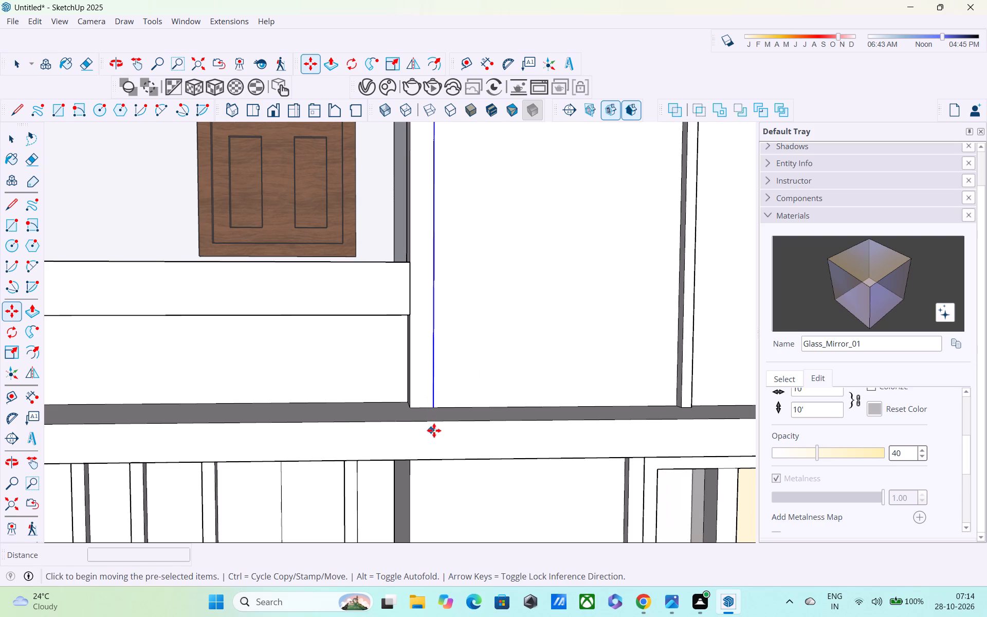
pyautogui.click(432, 407)
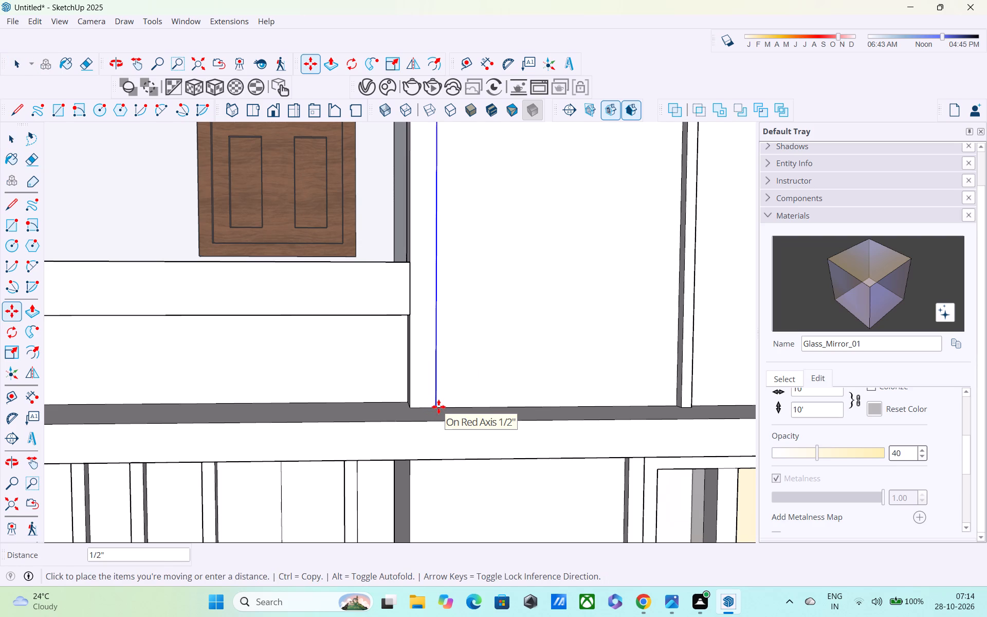
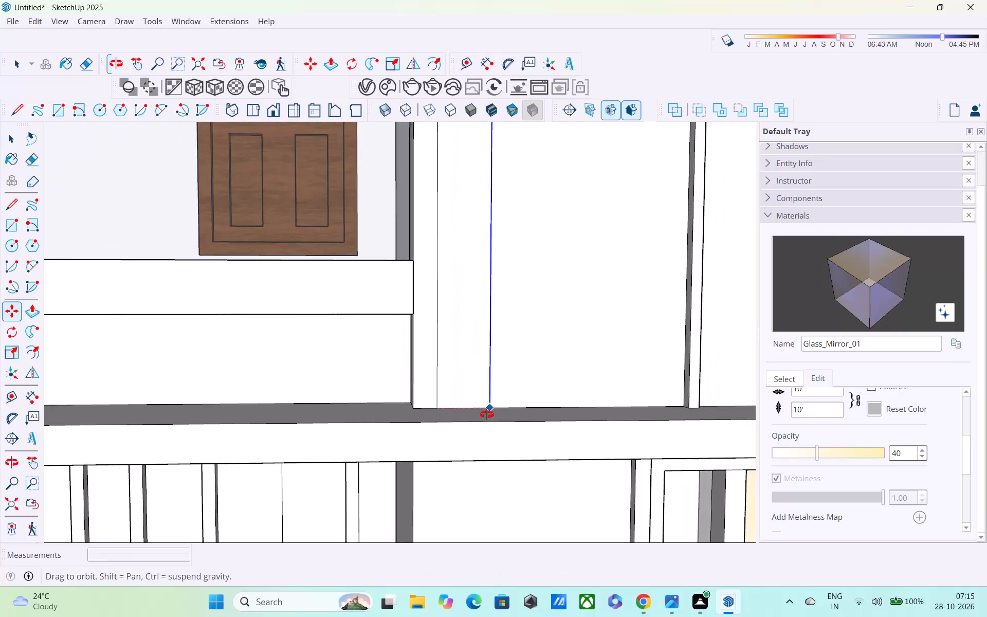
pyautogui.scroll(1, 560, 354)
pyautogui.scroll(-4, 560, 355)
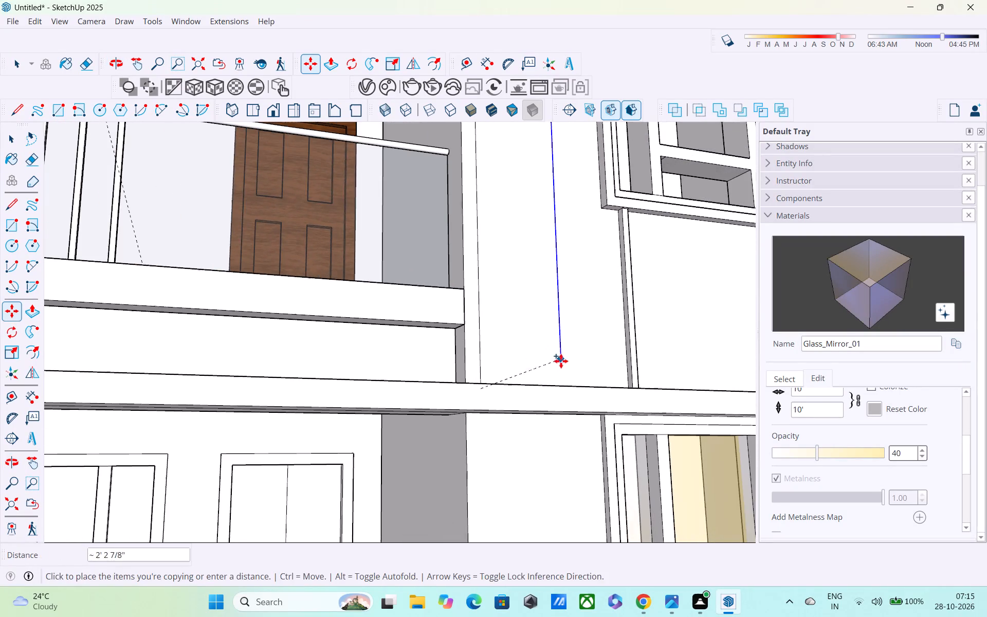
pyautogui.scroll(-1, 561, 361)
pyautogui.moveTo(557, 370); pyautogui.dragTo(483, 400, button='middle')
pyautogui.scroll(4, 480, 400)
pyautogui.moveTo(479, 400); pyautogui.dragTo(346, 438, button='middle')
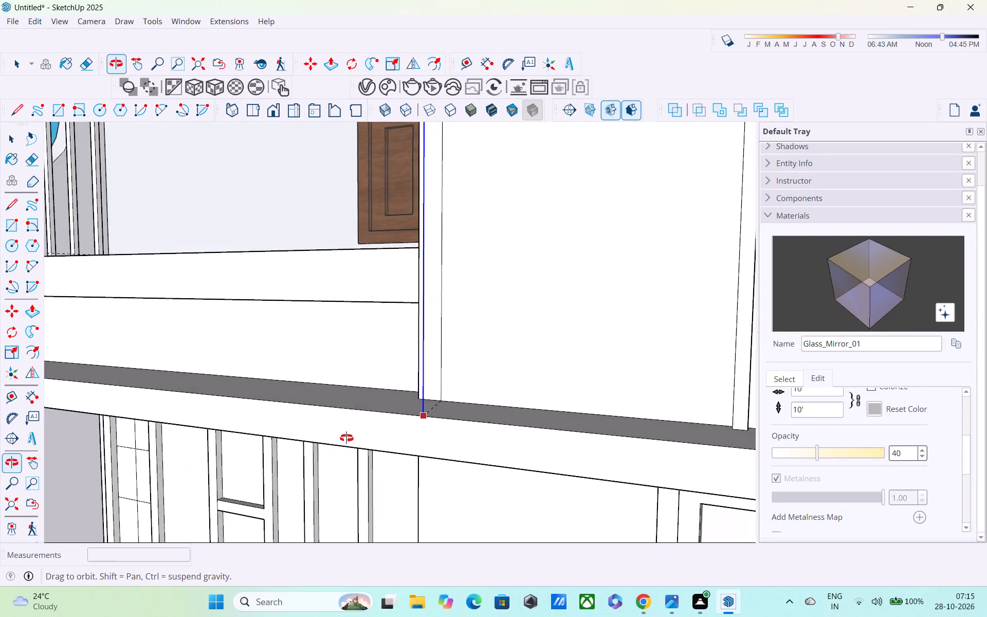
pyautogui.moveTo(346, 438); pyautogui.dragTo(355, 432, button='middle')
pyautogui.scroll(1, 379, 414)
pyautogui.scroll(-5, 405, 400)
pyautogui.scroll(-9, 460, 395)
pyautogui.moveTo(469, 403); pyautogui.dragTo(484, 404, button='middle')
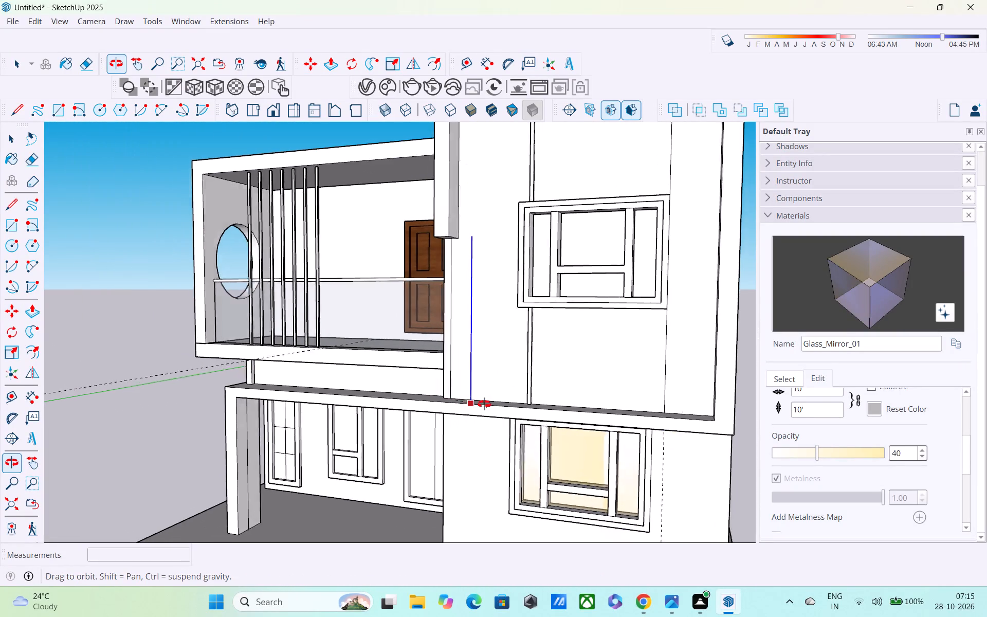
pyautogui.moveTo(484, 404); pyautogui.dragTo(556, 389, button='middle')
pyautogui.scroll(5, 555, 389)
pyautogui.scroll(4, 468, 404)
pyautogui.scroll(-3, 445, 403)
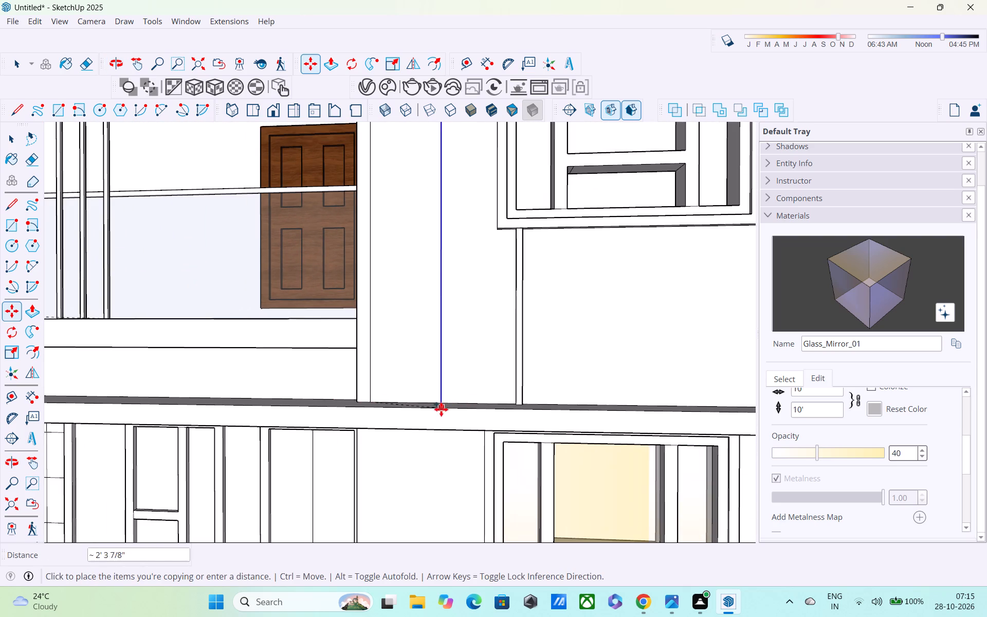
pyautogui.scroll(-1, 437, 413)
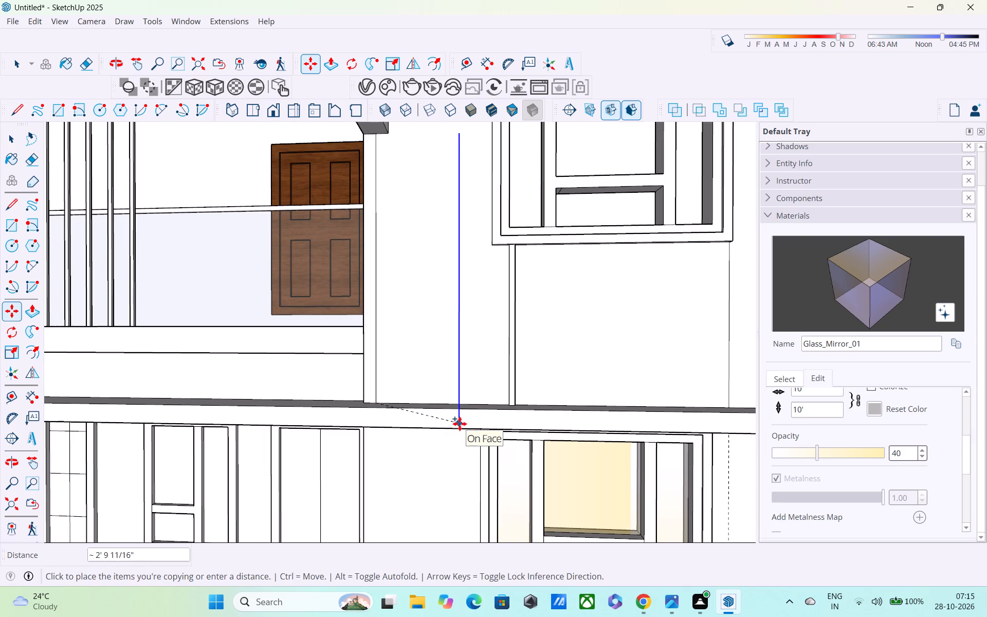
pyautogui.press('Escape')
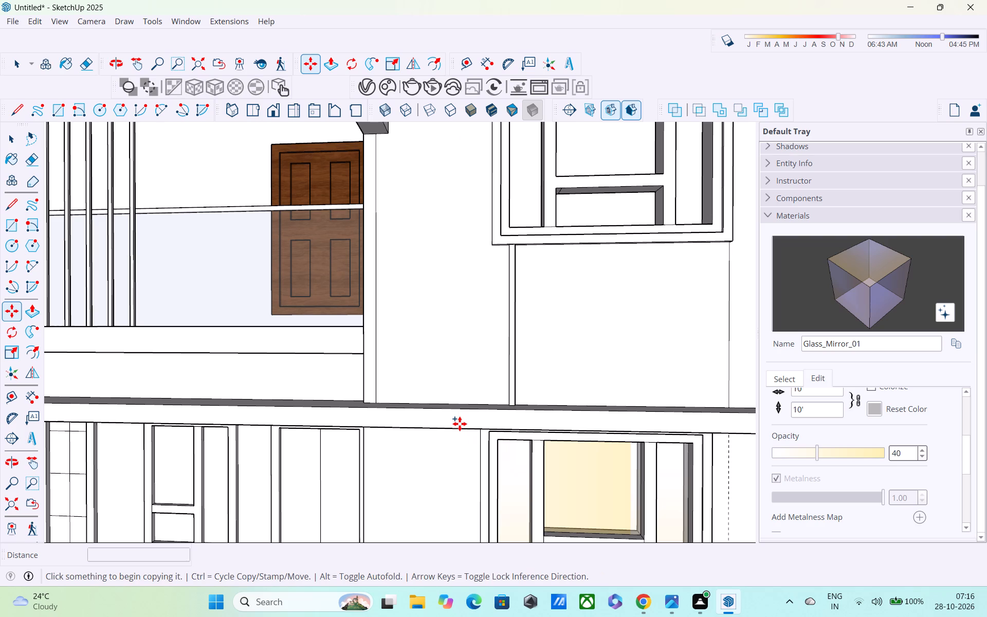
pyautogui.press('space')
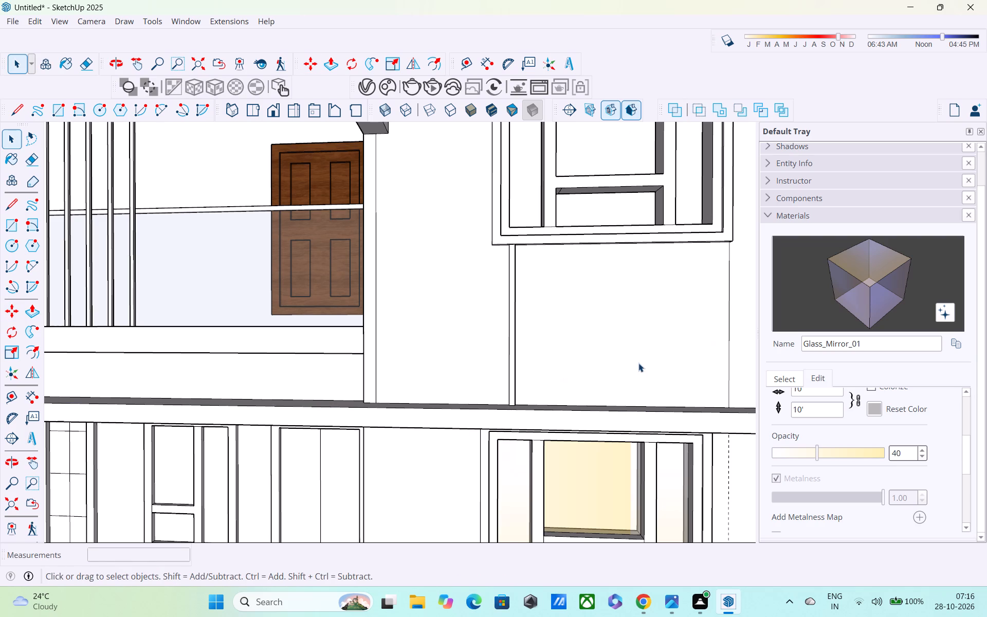
# Copy the upper wall's vertical line 1/2" sideways along the ledge edge, starting from its lower endpoint.
pyautogui.keyDown('shift'); pyautogui.moveTo(651, 373); pyautogui.dragTo(876, 372, button='middle'); pyautogui.keyUp('shift')
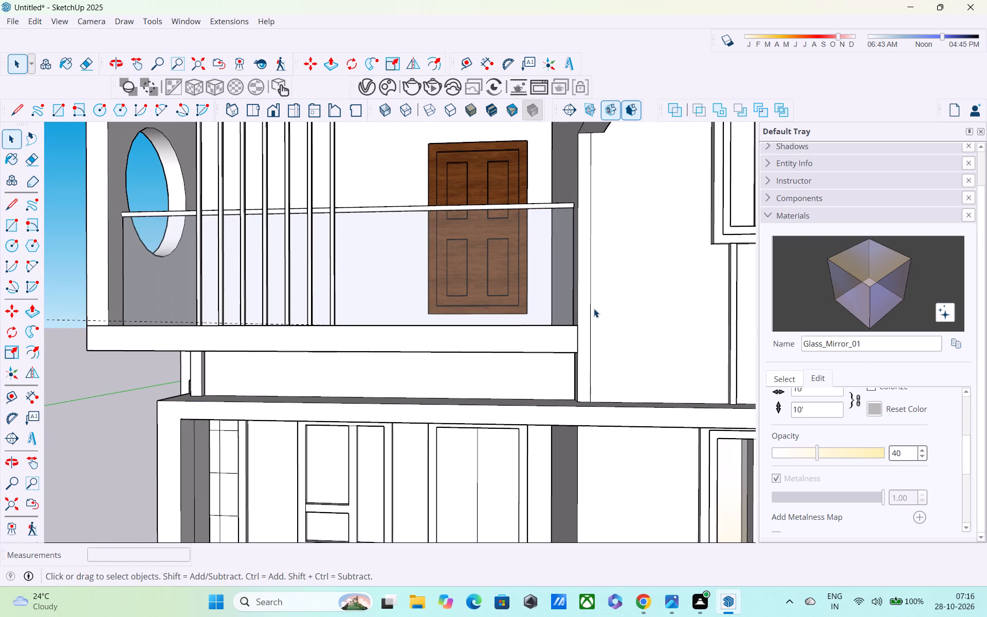
pyautogui.click(590, 300)
pyautogui.press('m')
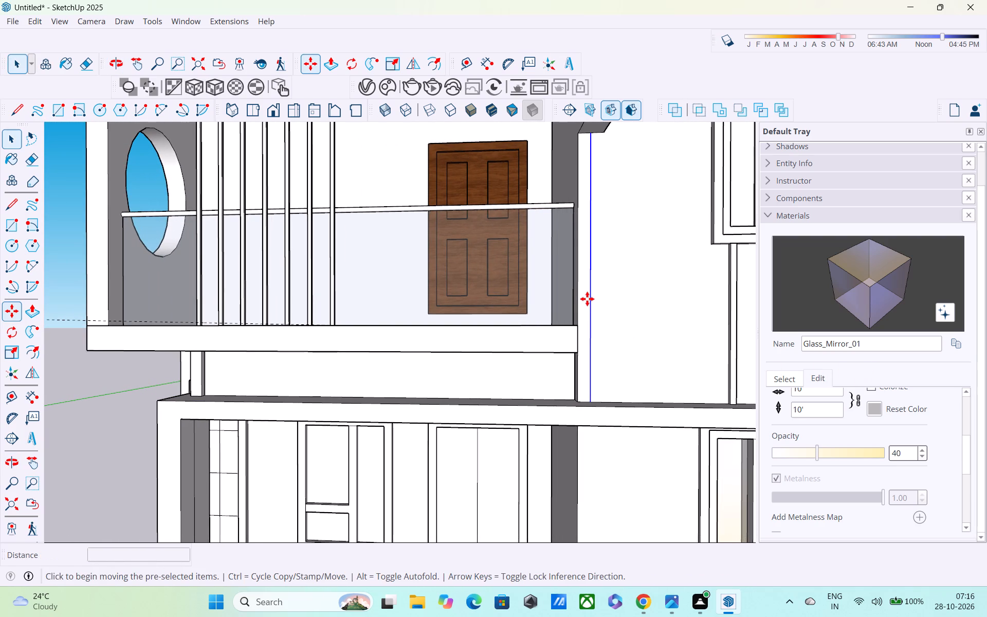
pyautogui.scroll(2, 599, 359)
pyautogui.moveTo(570, 344); pyautogui.dragTo(563, 372, button='middle')
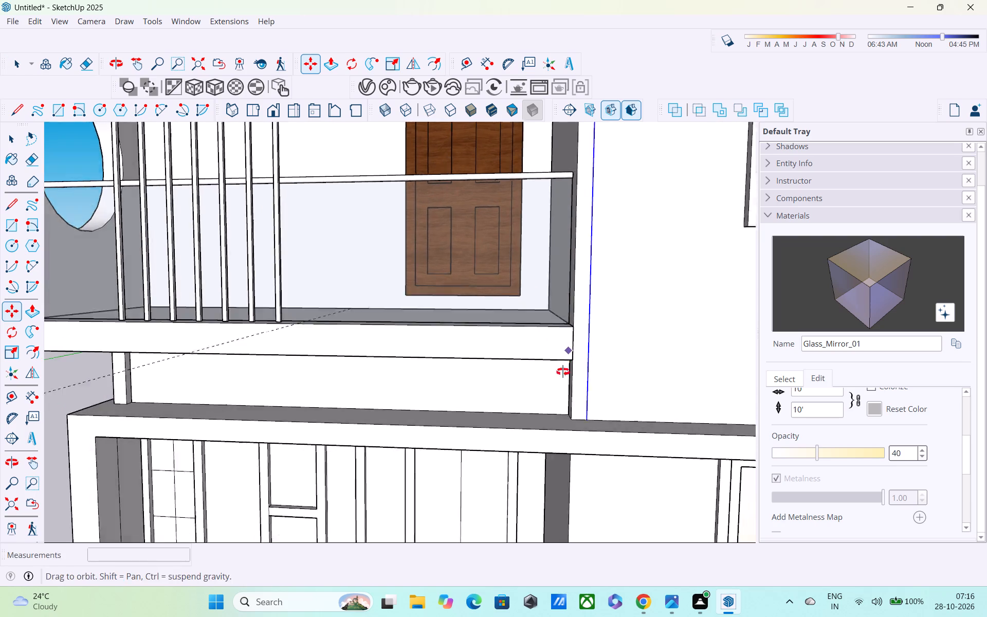
pyautogui.moveTo(563, 372); pyautogui.dragTo(549, 424, button='middle')
pyautogui.scroll(5, 558, 436)
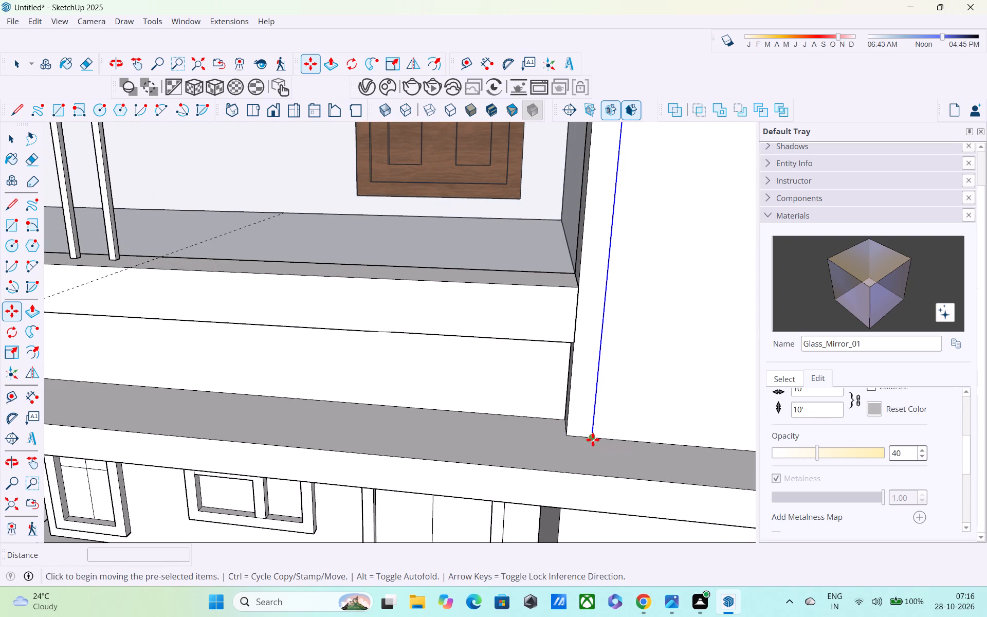
pyautogui.click(593, 439)
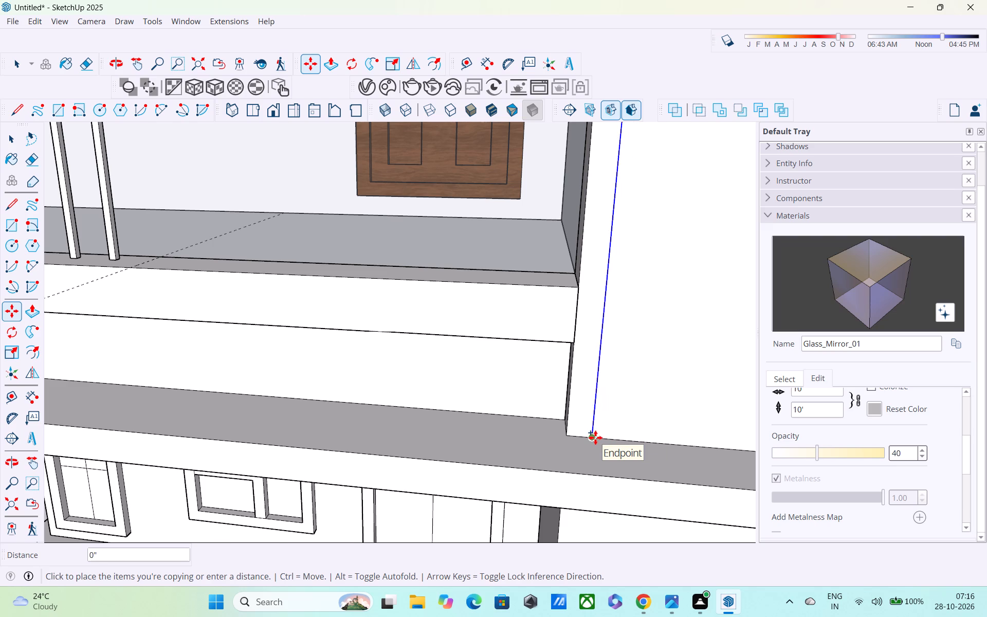
pyautogui.scroll(2, 595, 438)
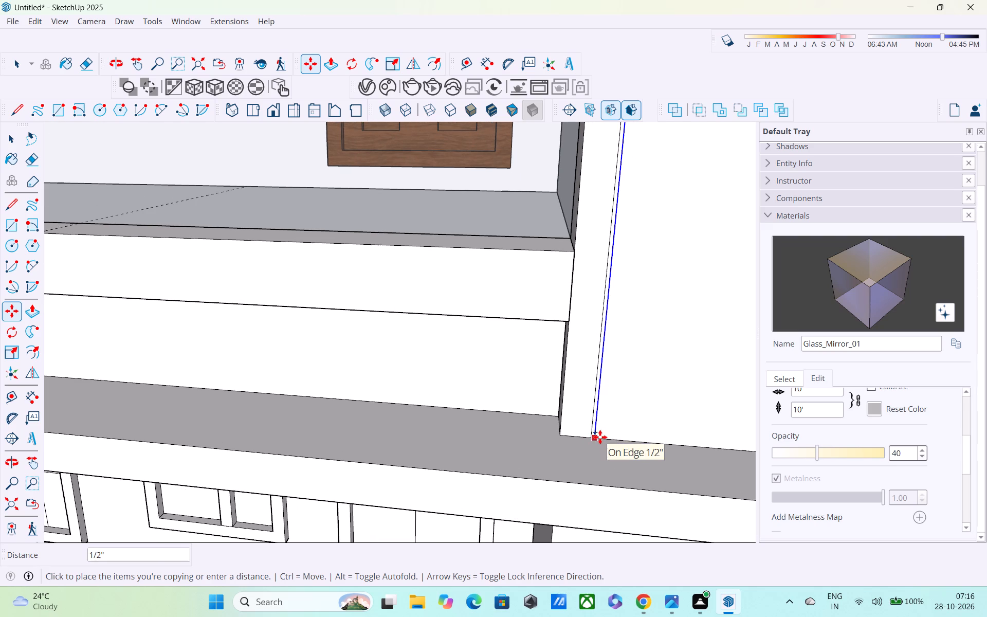
pyautogui.click(599, 437)
pyautogui.press('space')
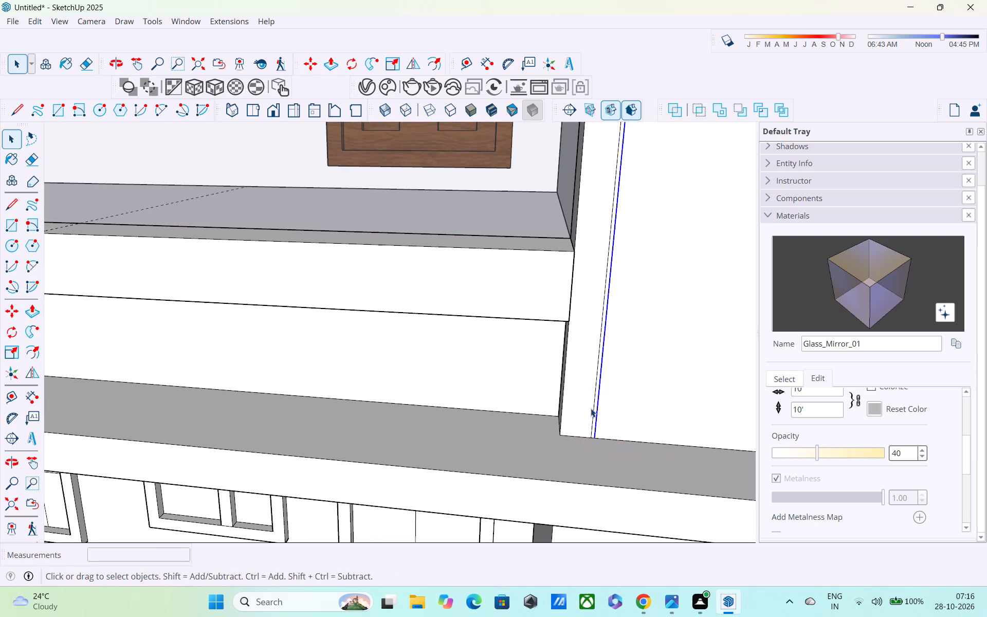
# Copy the pair of closely spaced vertical lines along the ledge edge to the base of the narrow upright below the upper window.
pyautogui.click(594, 400)
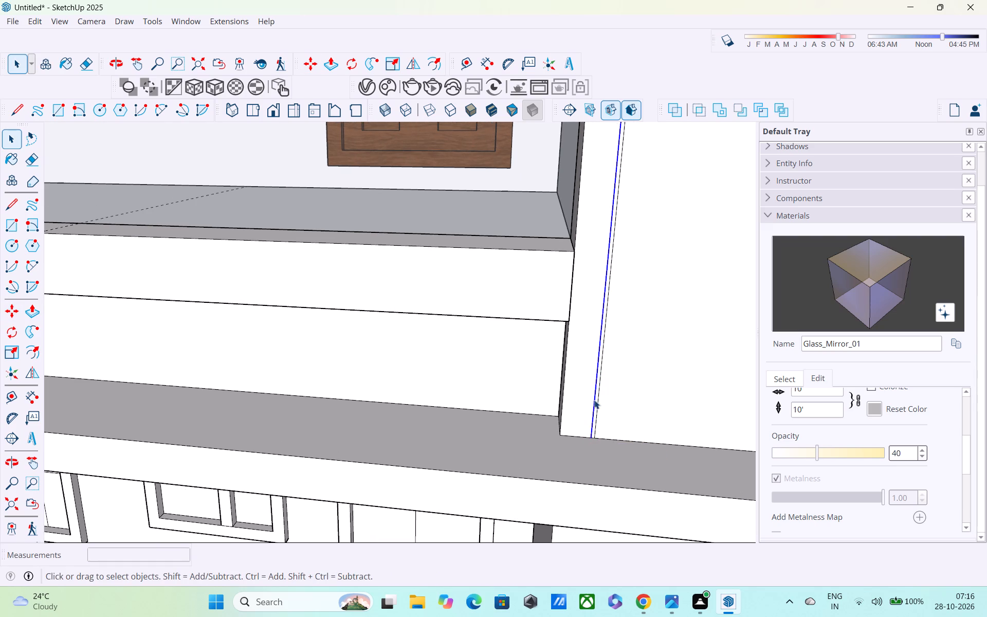
pyautogui.keyDown('shift'); pyautogui.click(601, 375); pyautogui.keyUp('shift')
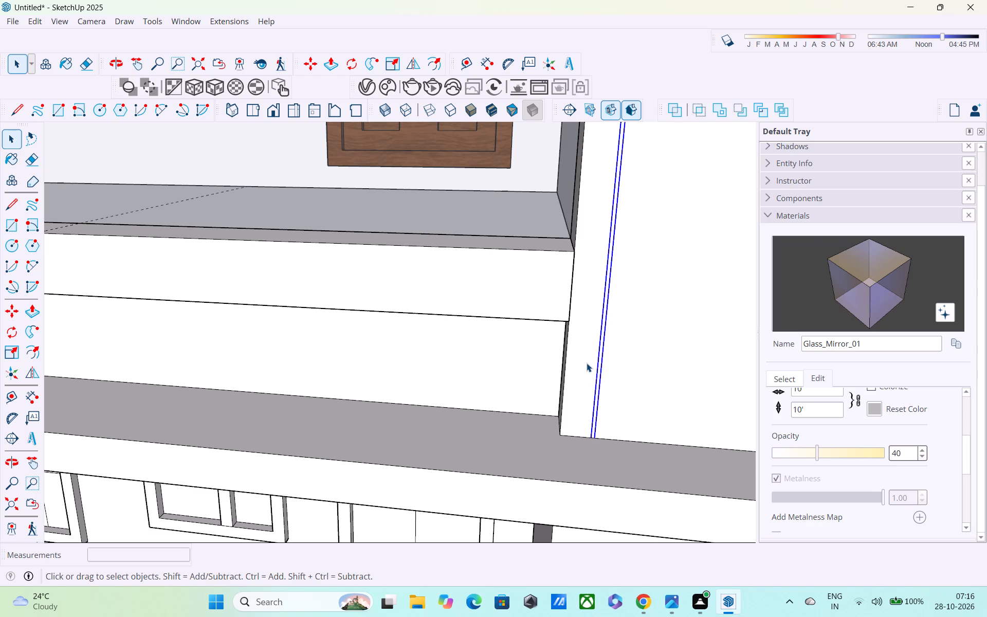
pyautogui.press('m')
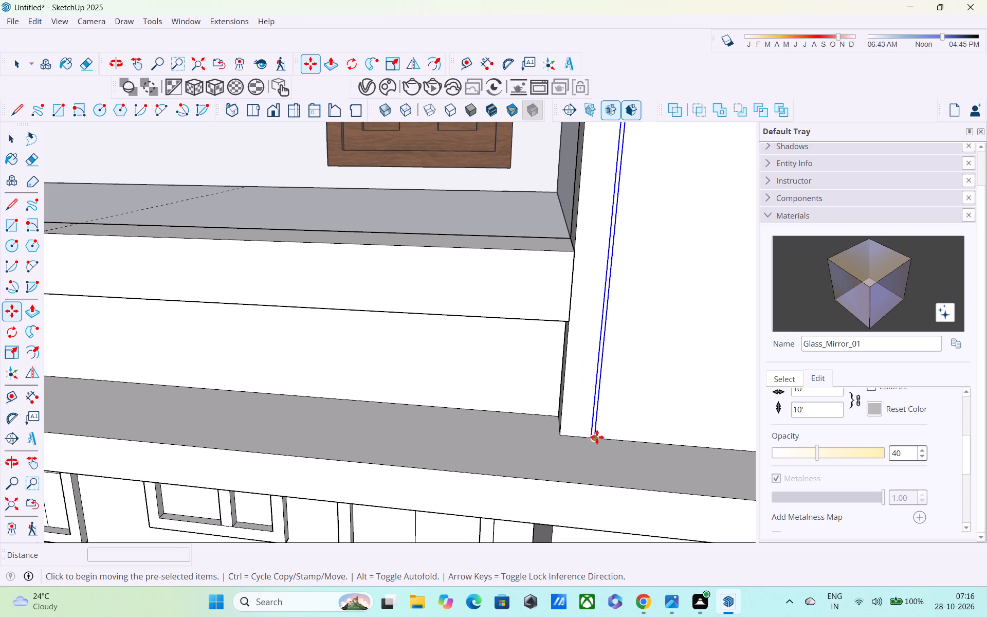
pyautogui.click(596, 437)
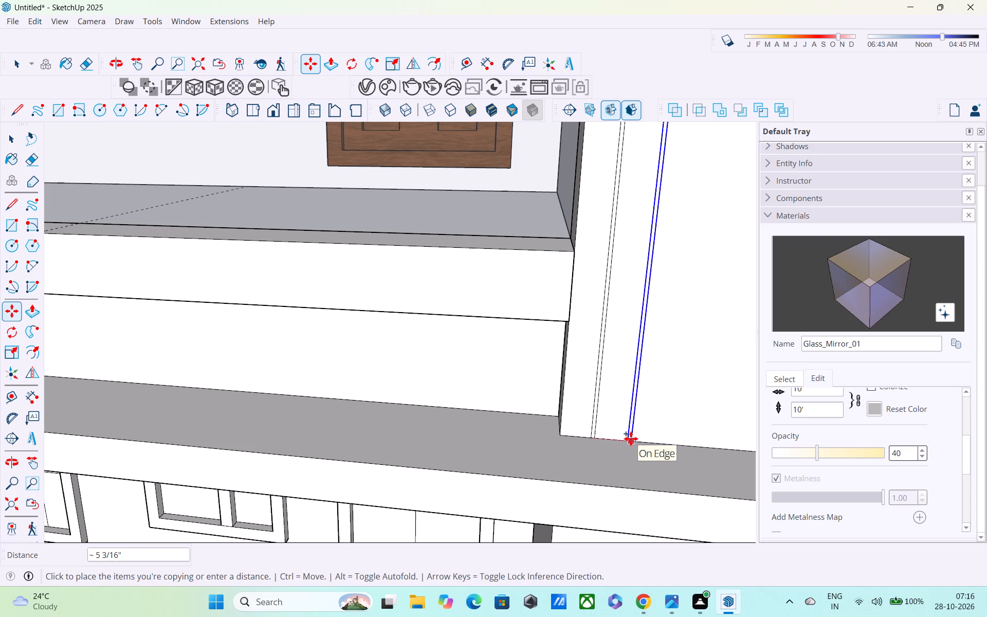
pyautogui.keyDown('shift'); pyautogui.moveTo(628, 438); pyautogui.dragTo(460, 425, button='middle'); pyautogui.keyUp('shift')
pyautogui.scroll(-5, 460, 425)
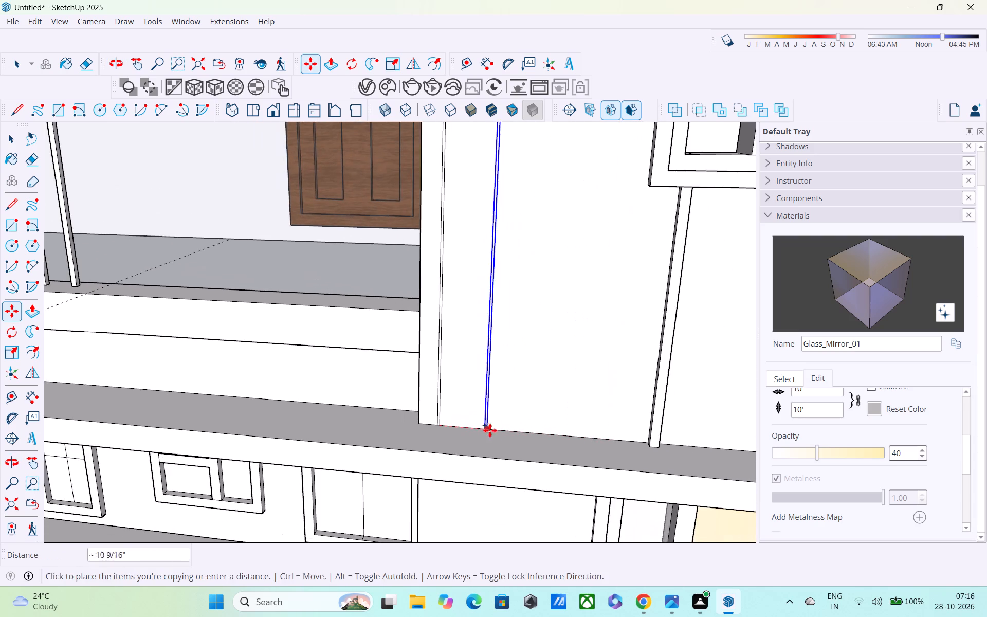
pyautogui.moveTo(507, 431); pyautogui.dragTo(378, 404, button='middle')
pyautogui.scroll(4, 506, 424)
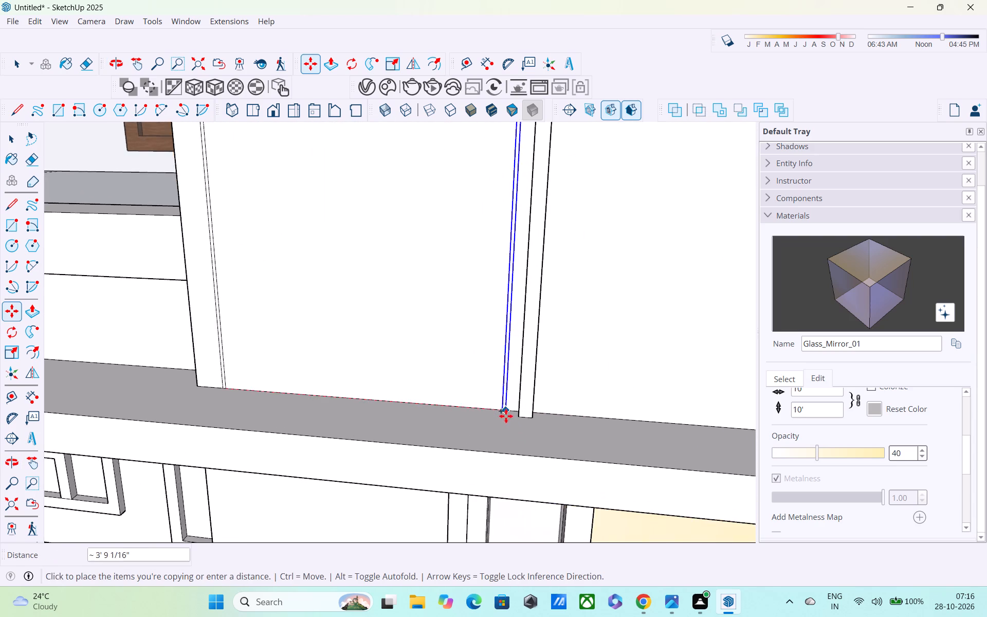
pyautogui.scroll(4, 508, 413)
pyautogui.moveTo(511, 413); pyautogui.dragTo(698, 406, button='middle')
pyautogui.scroll(1, 698, 406)
pyautogui.scroll(3, 553, 394)
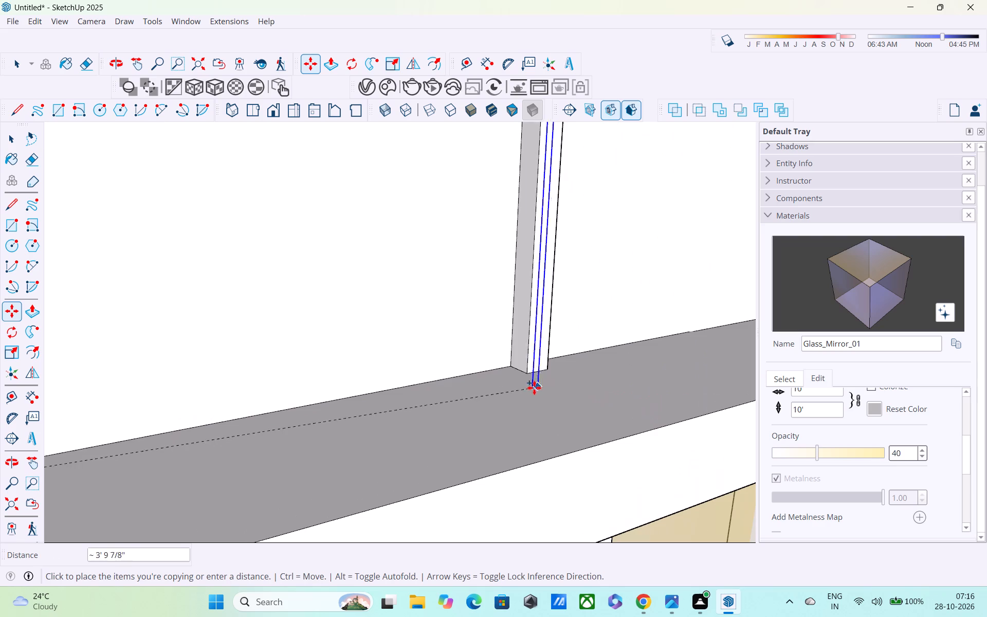
pyautogui.click(508, 366)
pyautogui.scroll(-5, 514, 366)
pyautogui.scroll(-5, 523, 255)
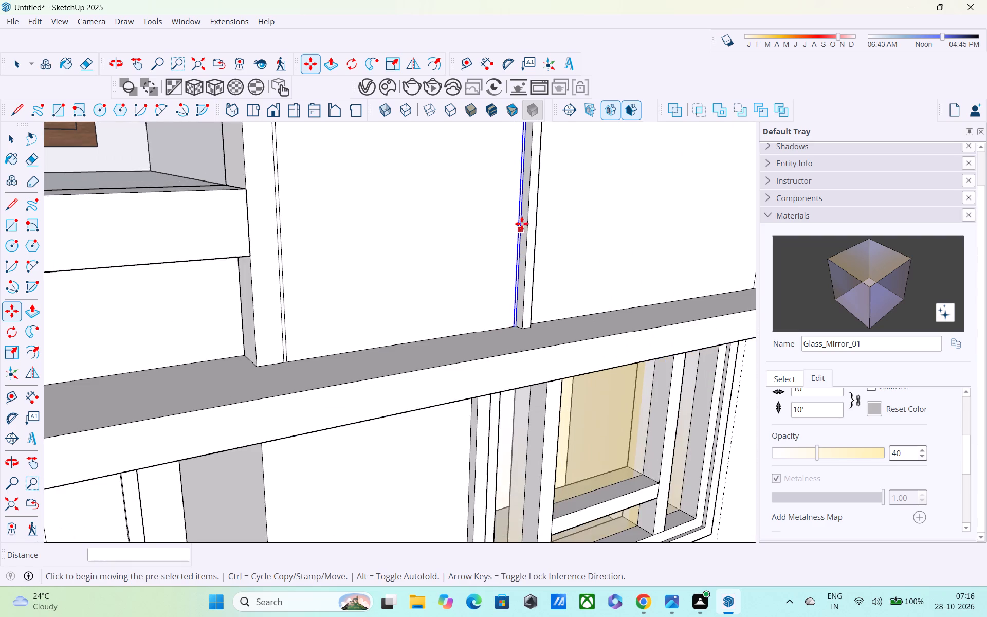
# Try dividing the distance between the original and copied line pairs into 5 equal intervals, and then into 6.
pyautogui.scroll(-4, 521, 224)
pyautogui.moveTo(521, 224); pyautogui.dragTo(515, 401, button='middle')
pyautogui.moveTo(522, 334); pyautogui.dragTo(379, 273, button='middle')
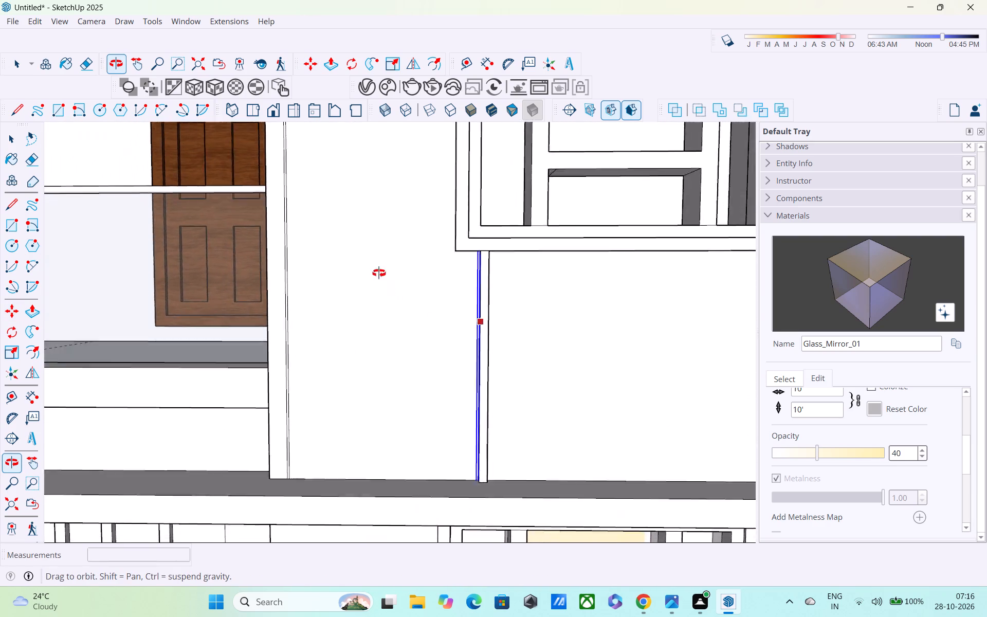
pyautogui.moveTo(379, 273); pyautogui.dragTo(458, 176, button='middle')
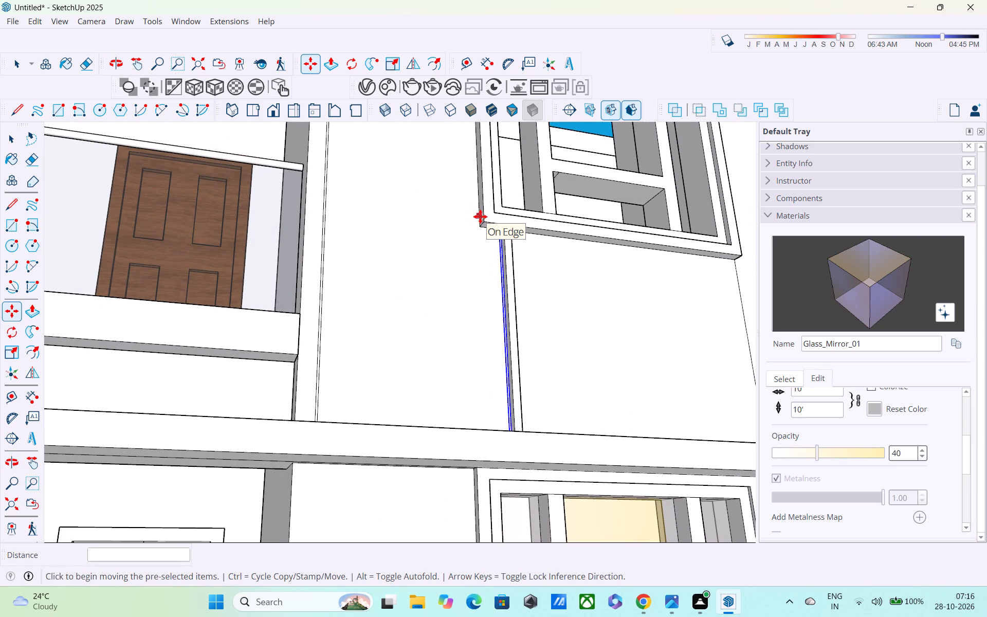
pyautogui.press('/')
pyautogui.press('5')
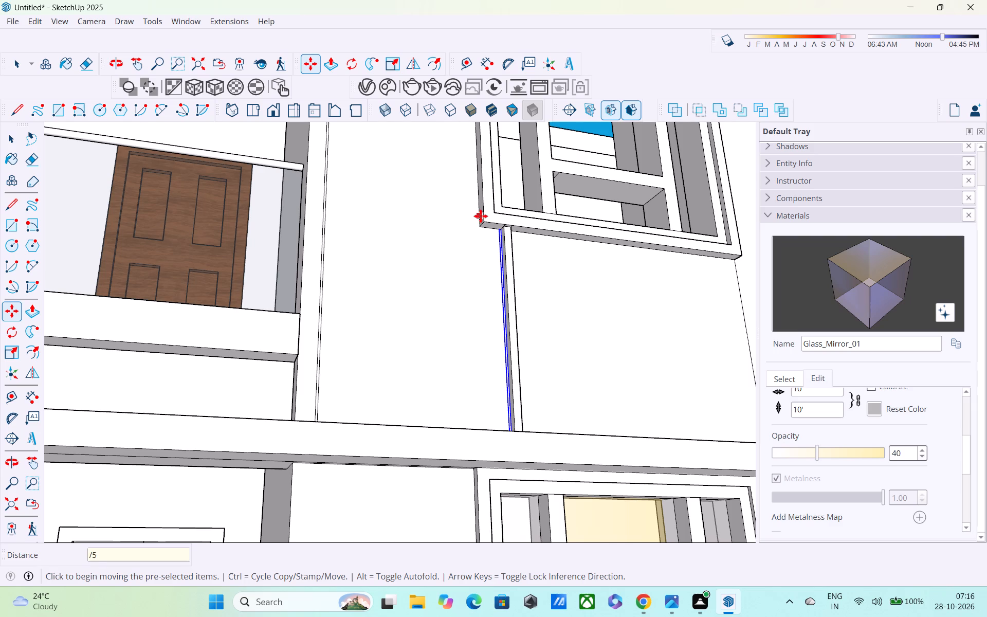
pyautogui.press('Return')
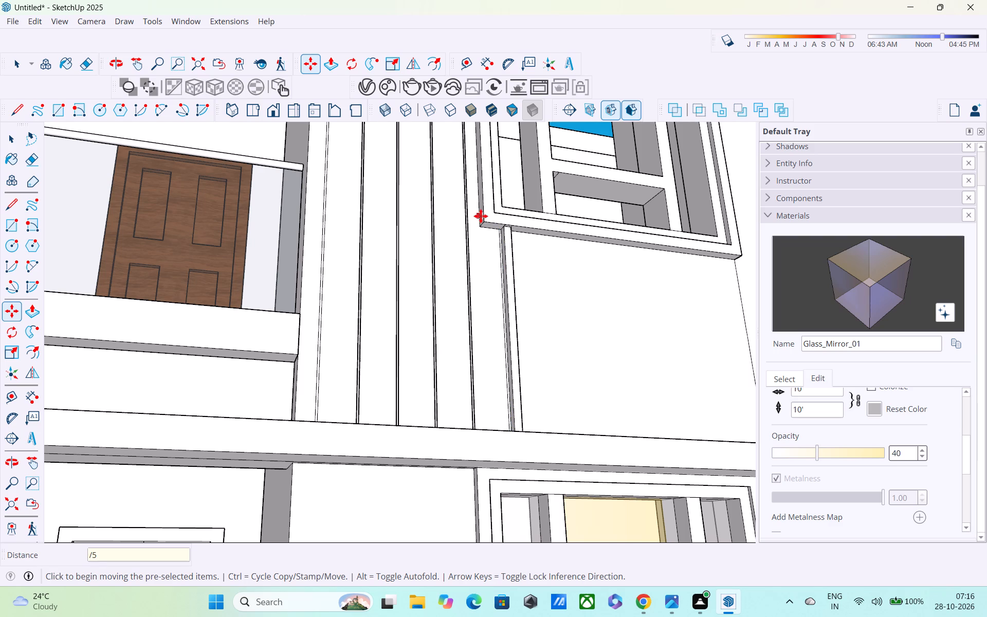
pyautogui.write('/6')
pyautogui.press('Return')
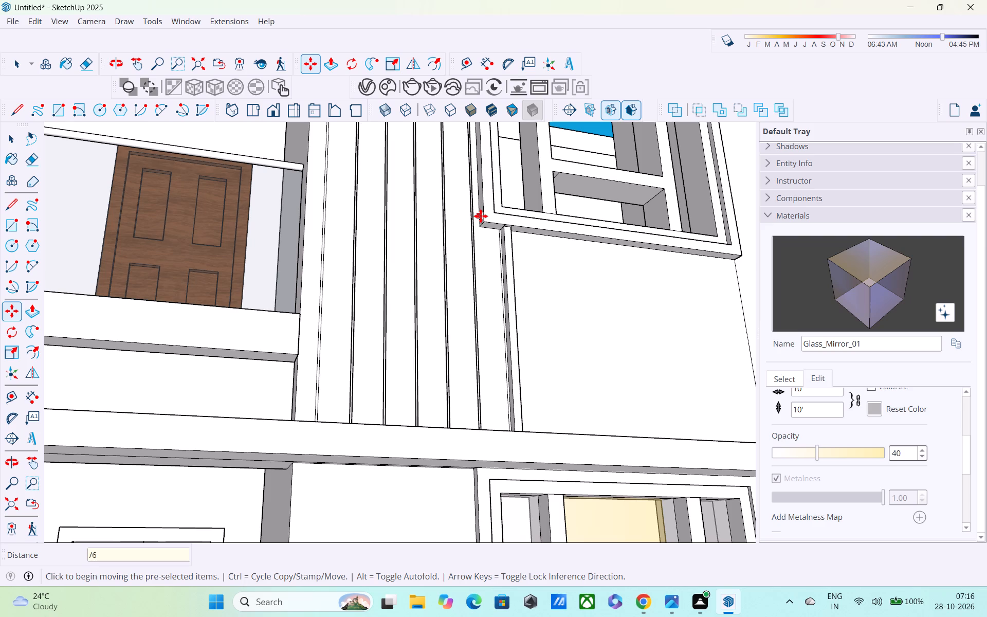
# Divide the distance between the original and copied line pairs into 7 equal intervals of repeated vertical strips.
pyautogui.scroll(-2, 407, 593)
pyautogui.scroll(-2, 393, 509)
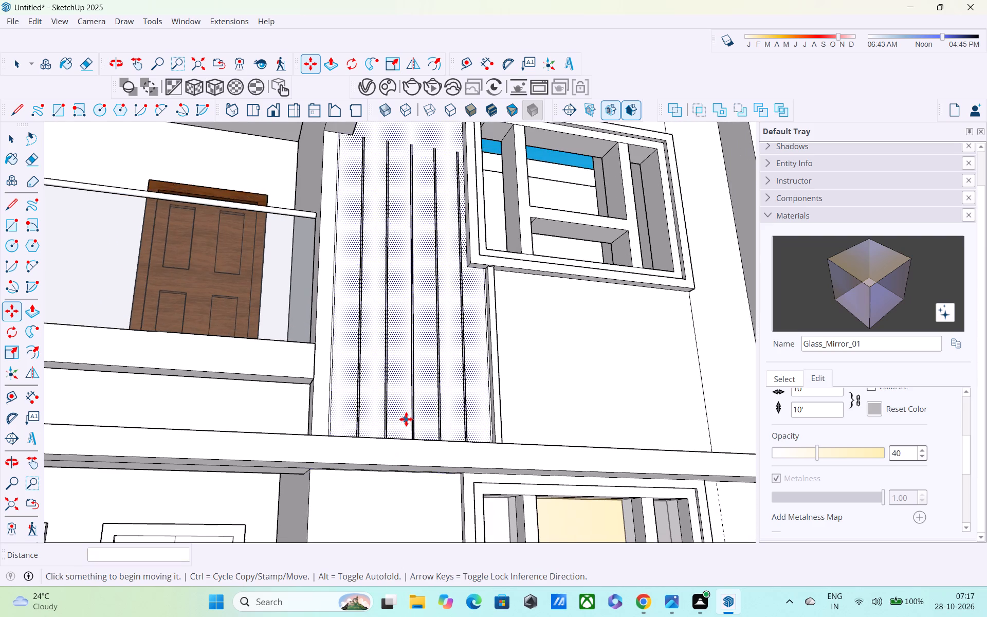
pyautogui.scroll(-2, 406, 418)
pyautogui.moveTo(406, 418); pyautogui.dragTo(395, 491, button='middle')
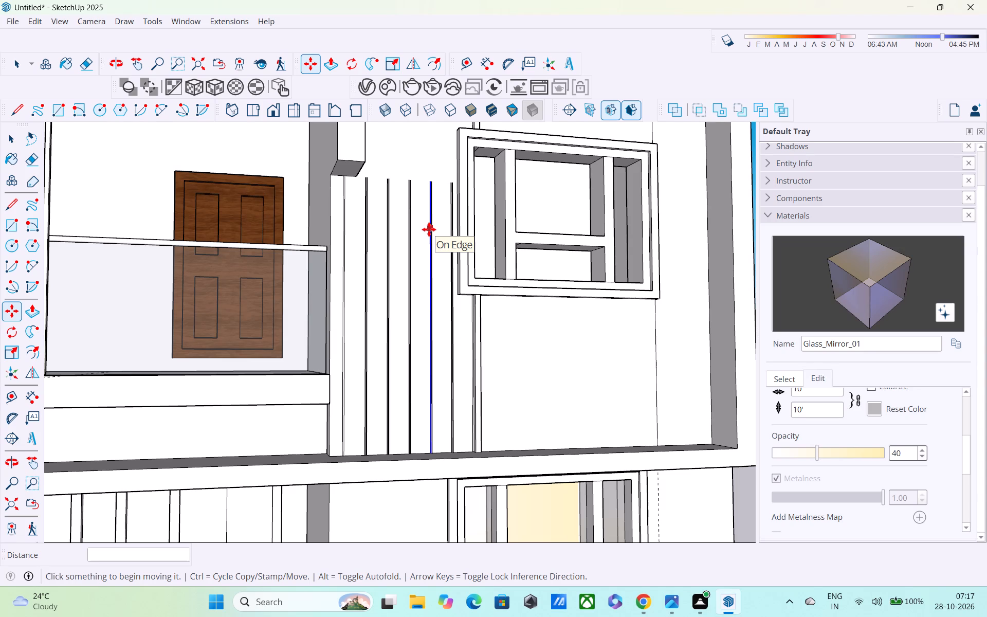
pyautogui.press('/')
pyautogui.press('7')
pyautogui.press('Return')
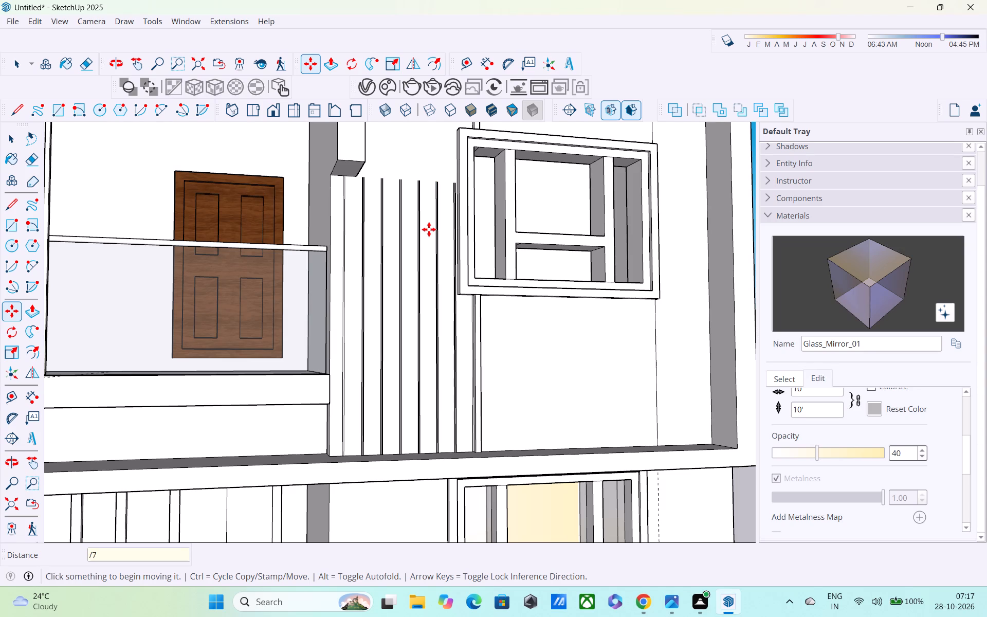
# Examine the array of vertical strips between the hanging post and the upper window from several angles.
pyautogui.scroll(1, 429, 229)
pyautogui.scroll(-1, 429, 229)
pyautogui.moveTo(430, 229); pyautogui.dragTo(442, 276, button='middle')
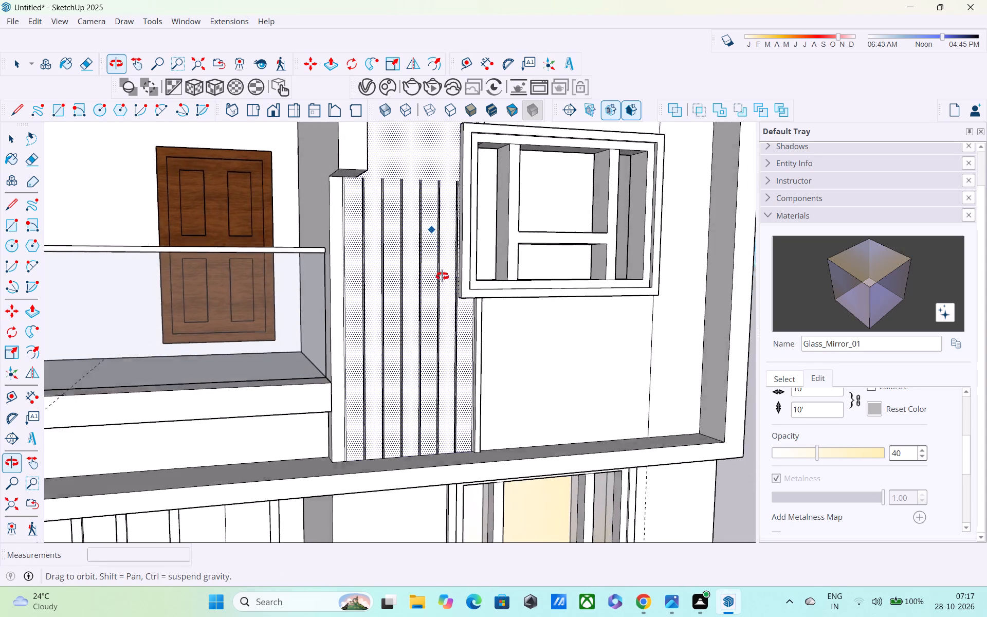
pyautogui.moveTo(442, 276); pyautogui.dragTo(432, 449, button='middle')
pyautogui.scroll(3, 469, 329)
pyautogui.moveTo(470, 327); pyautogui.dragTo(471, 179, button='middle')
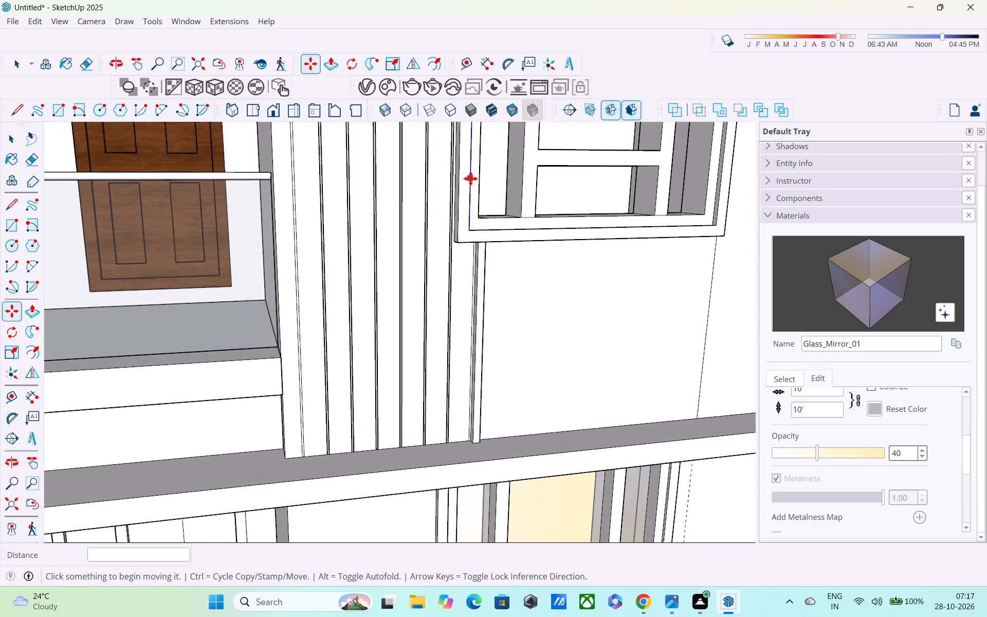
pyautogui.scroll(-3, 470, 183)
pyautogui.moveTo(463, 224); pyautogui.dragTo(464, 355, button='middle')
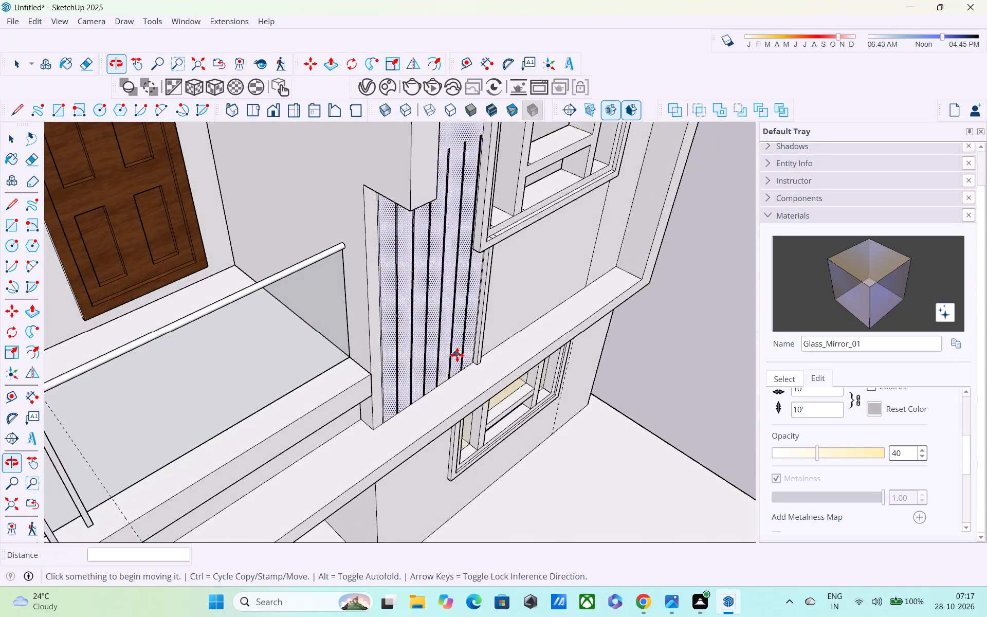
# Draw a vertical line about 10' 5 9/16" from the top of the first strip beside the hanging post up to the roof beam's underside.
pyautogui.scroll(-3, 464, 362)
pyautogui.keyDown('shift'); pyautogui.moveTo(465, 362); pyautogui.dragTo(508, 514, button='middle'); pyautogui.keyUp('shift')
pyautogui.moveTo(570, 429); pyautogui.dragTo(376, 320, button='middle')
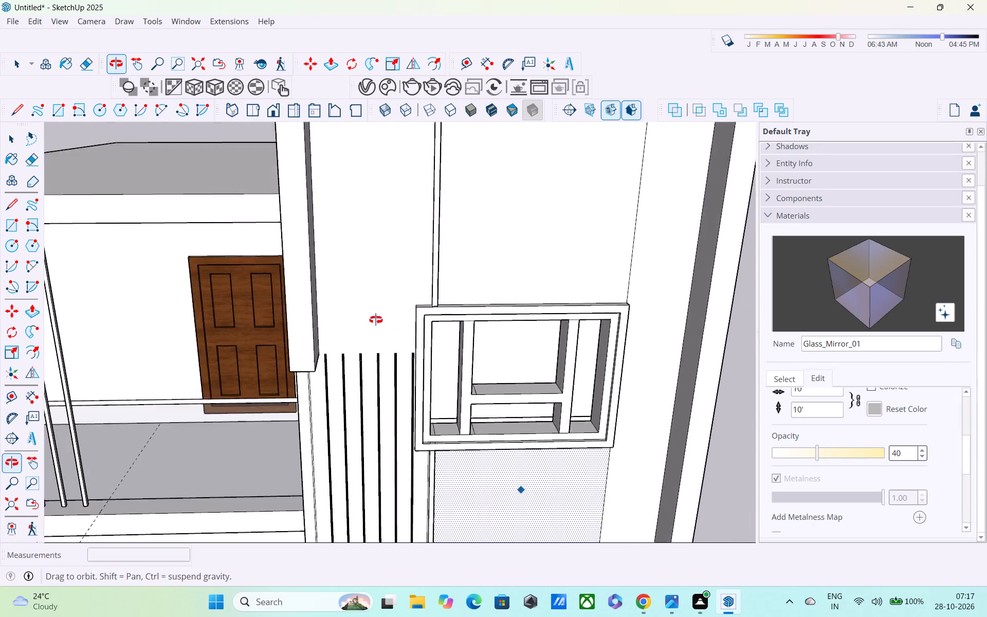
pyautogui.moveTo(376, 320); pyautogui.dragTo(371, 313, button='middle')
pyautogui.scroll(3, 365, 339)
pyautogui.keyDown('shift'); pyautogui.moveTo(372, 360); pyautogui.dragTo(484, 497, button='middle'); pyautogui.keyUp('shift')
pyautogui.scroll(3, 468, 492)
pyautogui.moveTo(443, 466); pyautogui.dragTo(431, 326, button='middle')
pyautogui.keyDown('shift'); pyautogui.moveTo(432, 447); pyautogui.dragTo(436, 307, button='middle'); pyautogui.keyUp('shift')
pyautogui.scroll(3, 434, 353)
pyautogui.moveTo(434, 361); pyautogui.dragTo(430, 407, button='middle')
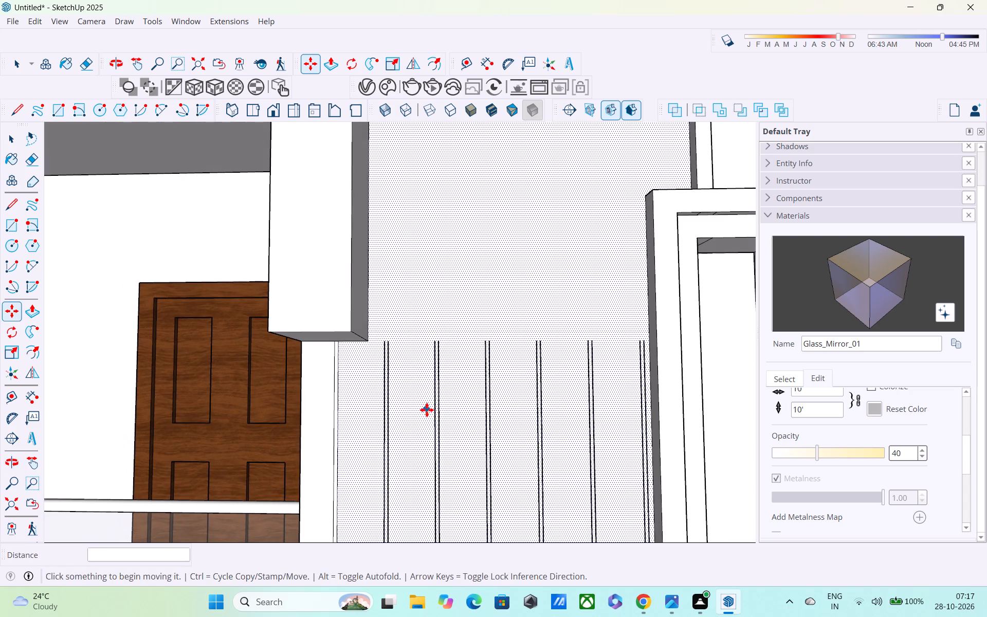
pyautogui.press('l')
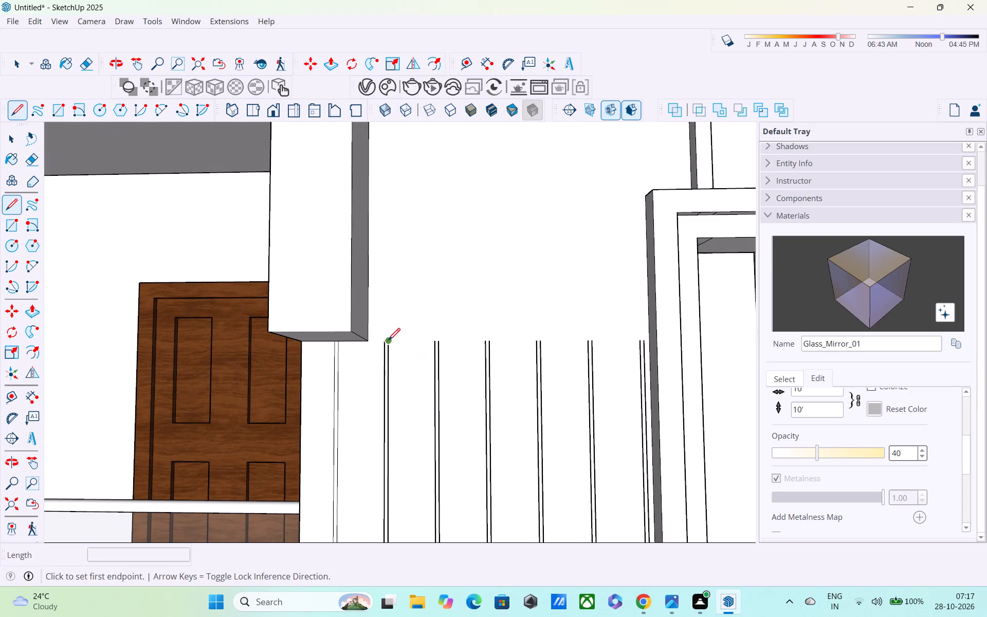
pyautogui.scroll(4, 378, 348)
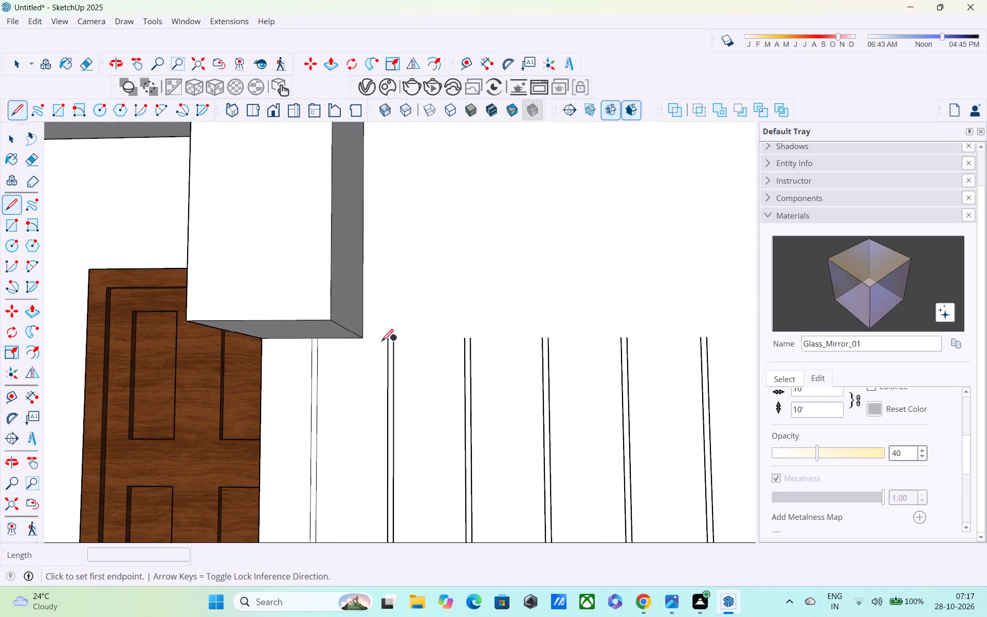
pyautogui.scroll(5, 382, 342)
pyautogui.click(390, 340)
pyautogui.keyDown('shift'); pyautogui.moveTo(391, 268); pyautogui.dragTo(394, 317, button='middle'); pyautogui.keyUp('shift')
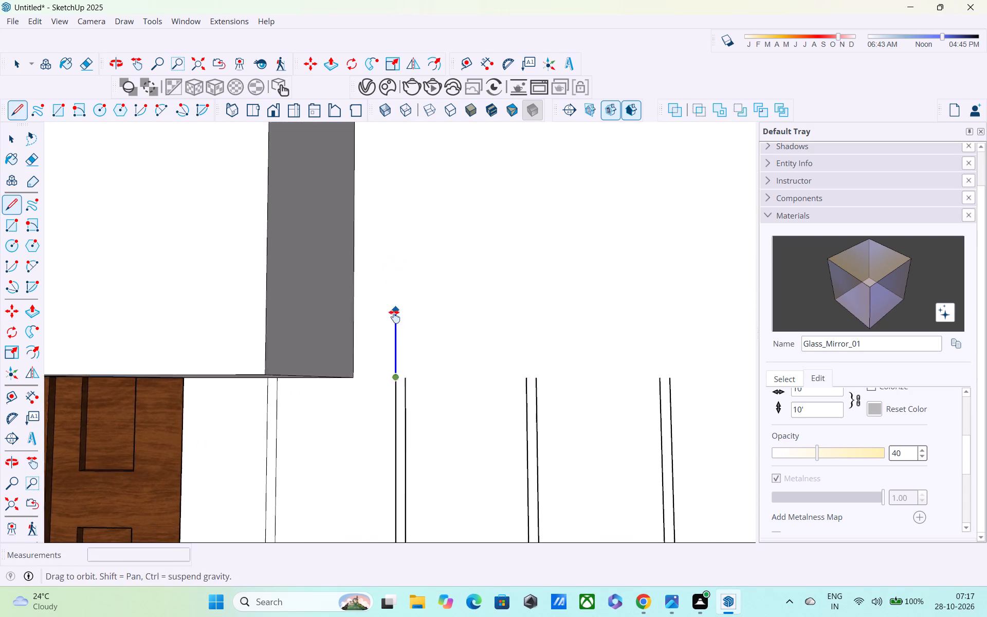
pyautogui.keyDown('shift'); pyautogui.moveTo(394, 317); pyautogui.dragTo(404, 515, button='middle'); pyautogui.keyUp('shift')
pyautogui.scroll(-3, 389, 294)
pyautogui.moveTo(389, 293); pyautogui.dragTo(403, 503, button='middle')
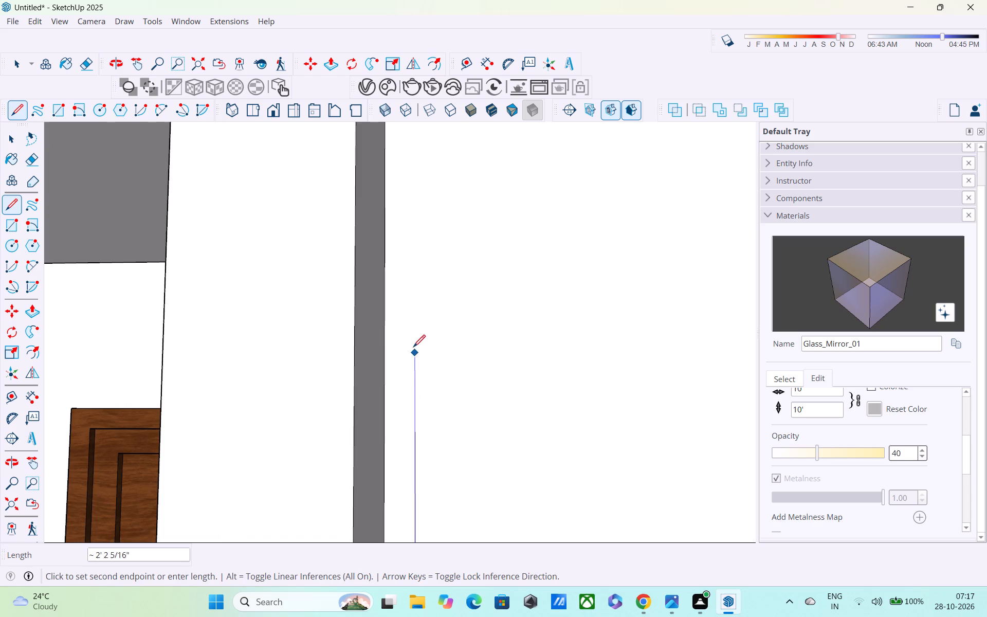
pyautogui.scroll(-3, 414, 274)
pyautogui.moveTo(417, 314); pyautogui.dragTo(419, 480, button='middle')
pyautogui.scroll(-5, 425, 308)
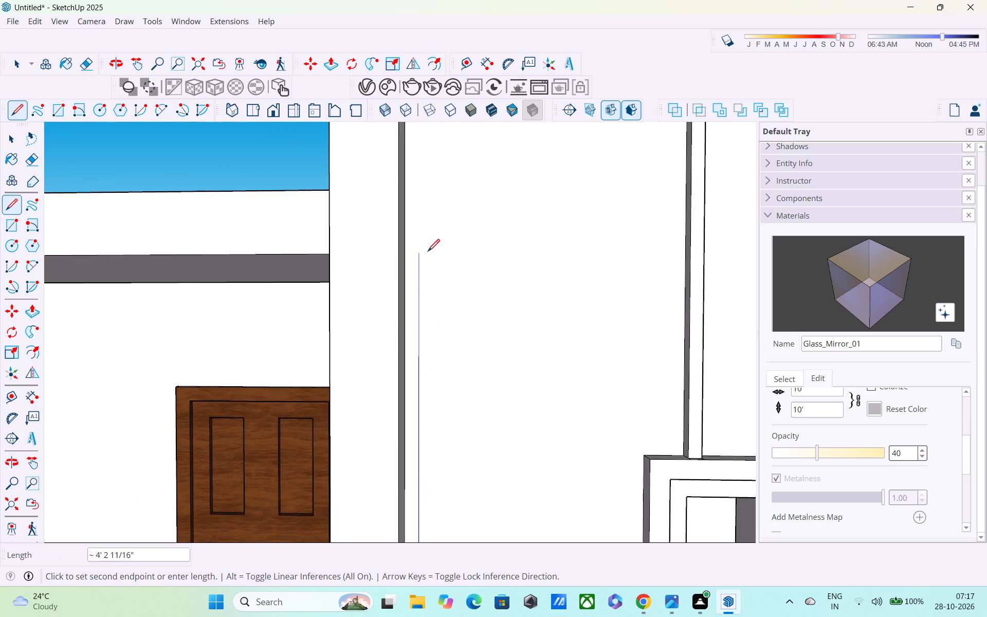
pyautogui.keyDown('shift'); pyautogui.moveTo(428, 255); pyautogui.dragTo(427, 415, button='middle'); pyautogui.keyUp('shift')
pyautogui.keyDown('shift'); pyautogui.scroll(-1, 427, 394); pyautogui.keyUp('shift')
pyautogui.scroll(-9, 435, 300)
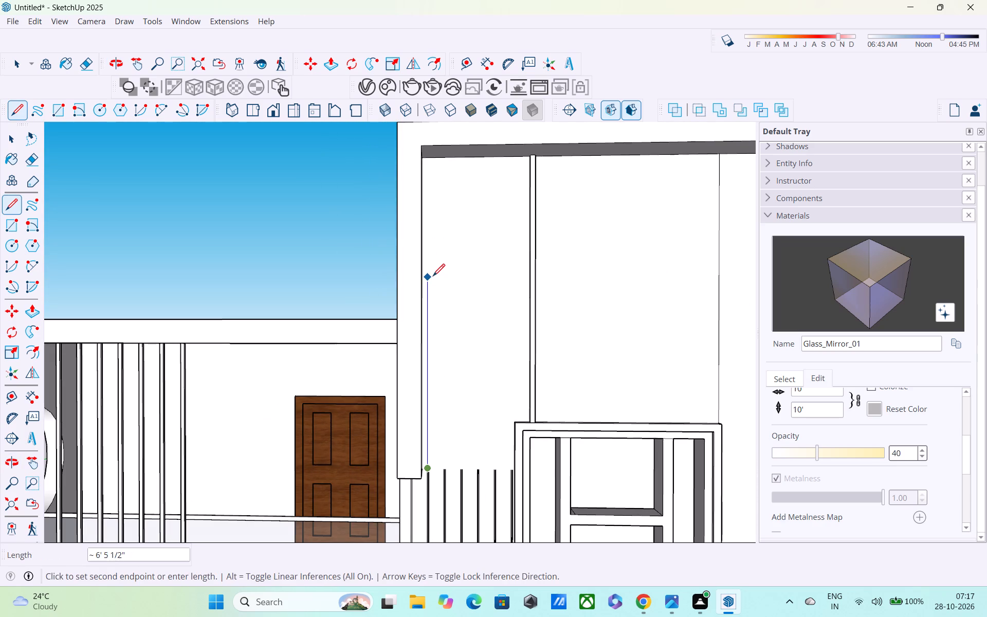
pyautogui.keyDown('shift'); pyautogui.moveTo(433, 343); pyautogui.dragTo(433, 495, button='middle'); pyautogui.keyUp('shift')
pyautogui.moveTo(437, 355); pyautogui.dragTo(435, 297, button='middle')
pyautogui.scroll(4, 444, 309)
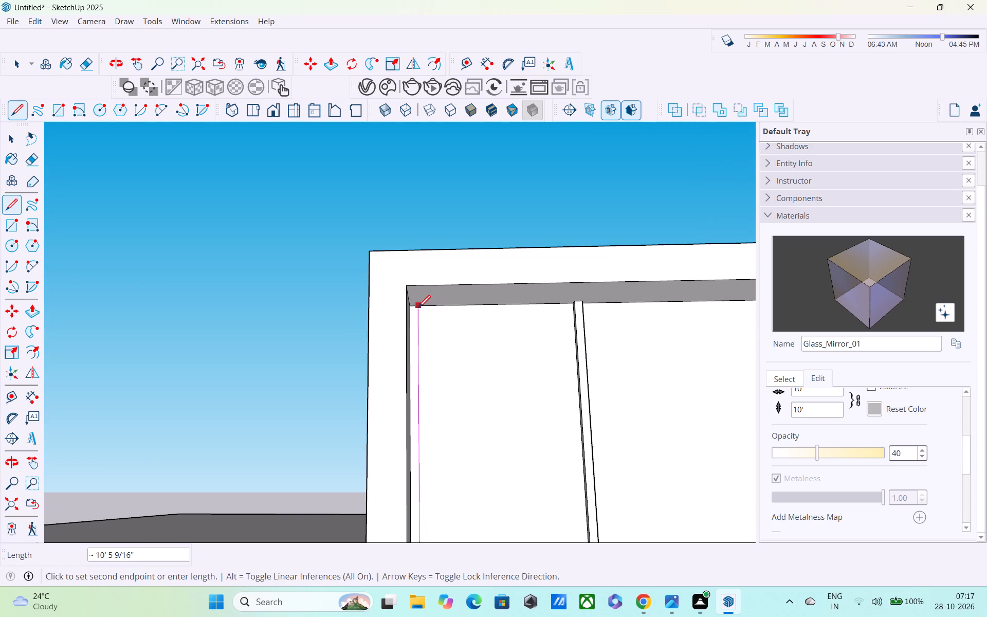
pyautogui.click(419, 308)
# Draw a 1/2" segment along the wall's top edge from the upper end of the new vertical line, marking the strip width.
pyautogui.scroll(-2, 432, 323)
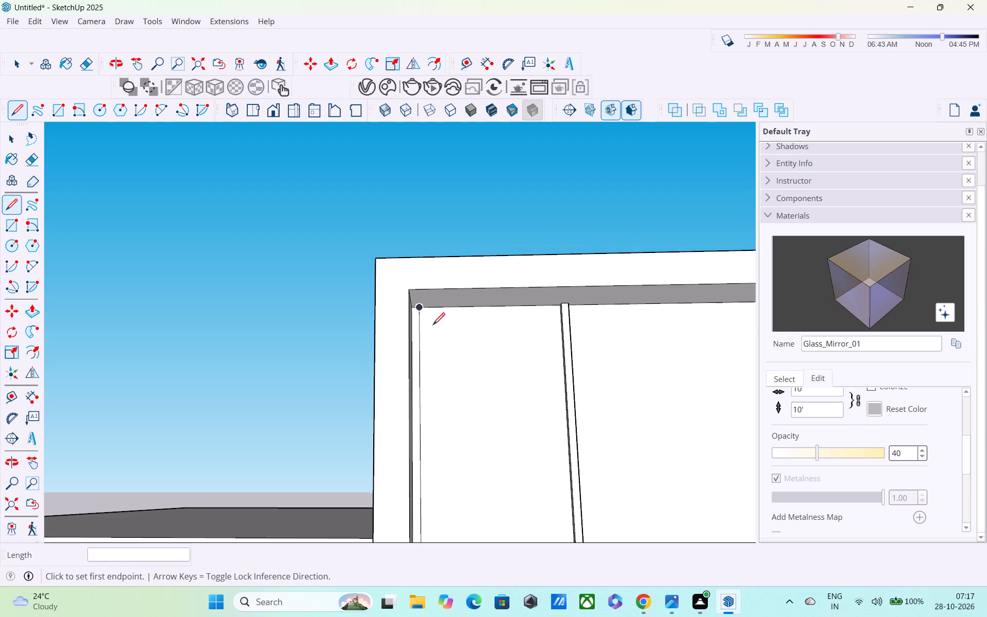
pyautogui.keyDown('shift'); pyautogui.moveTo(434, 333); pyautogui.dragTo(437, 203, button='middle'); pyautogui.keyUp('shift')
pyautogui.scroll(1, 437, 202)
pyautogui.scroll(-4, 437, 206)
pyautogui.scroll(4, 449, 264)
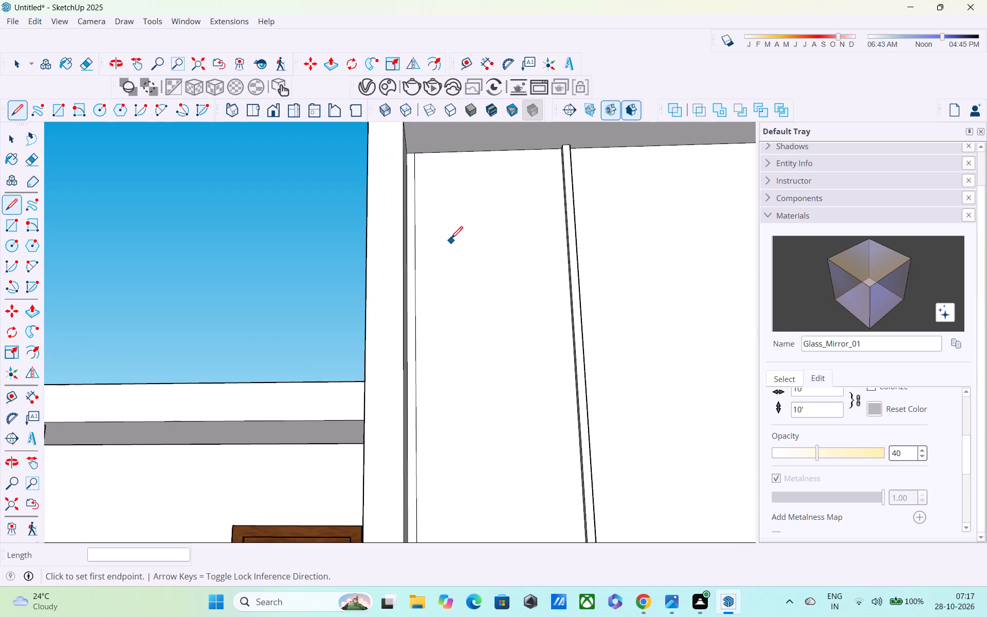
pyautogui.scroll(7, 422, 155)
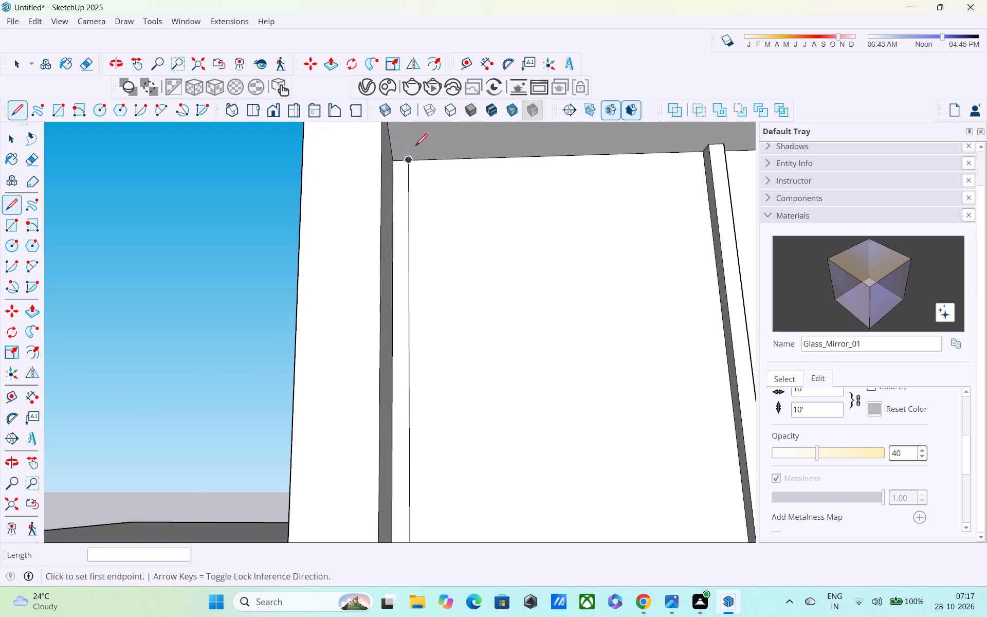
pyautogui.scroll(8, 416, 152)
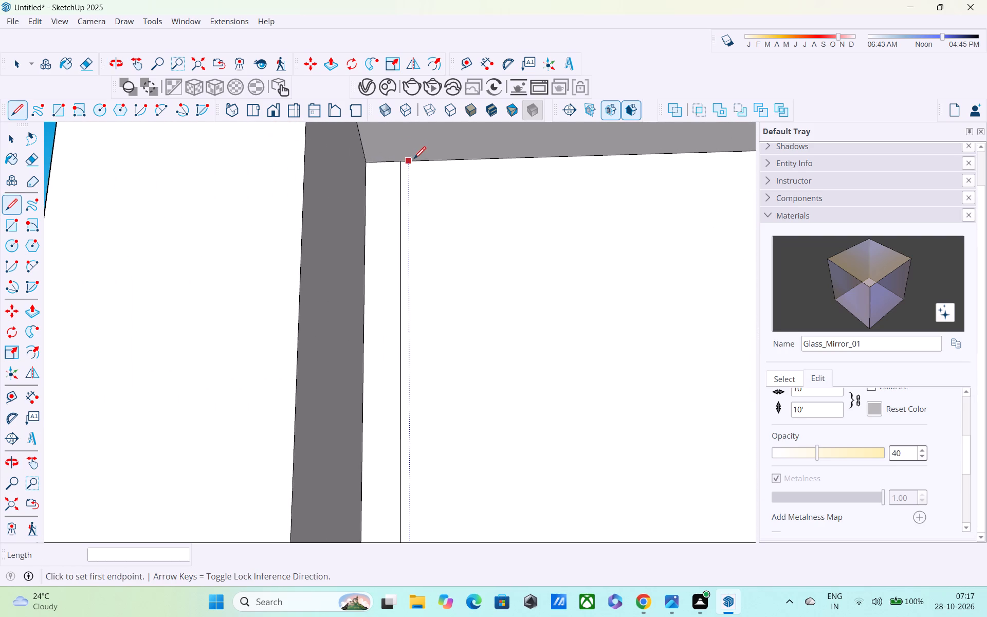
pyautogui.click(401, 162)
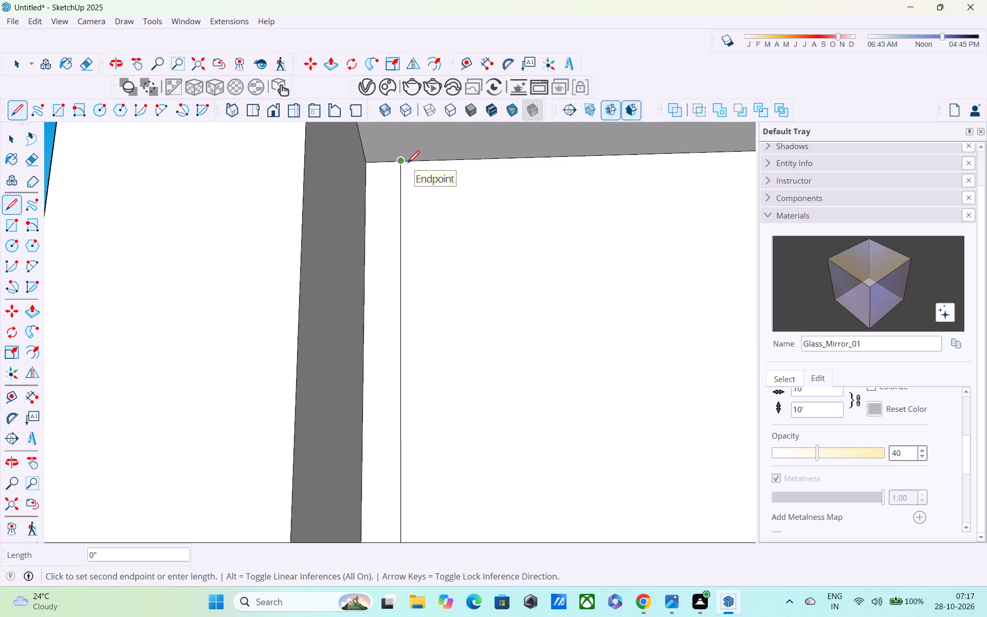
pyautogui.click(410, 162)
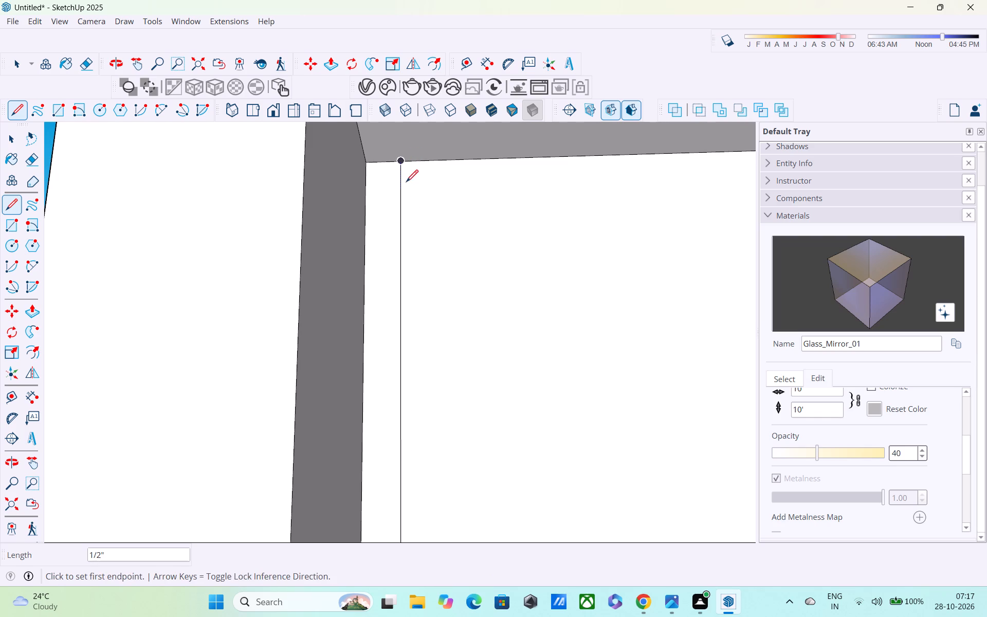
# Draw the strip's second vertical line, about 10' 5 9/16", from the 1/2" mark down to the strip's other top endpoint.
pyautogui.click(406, 164)
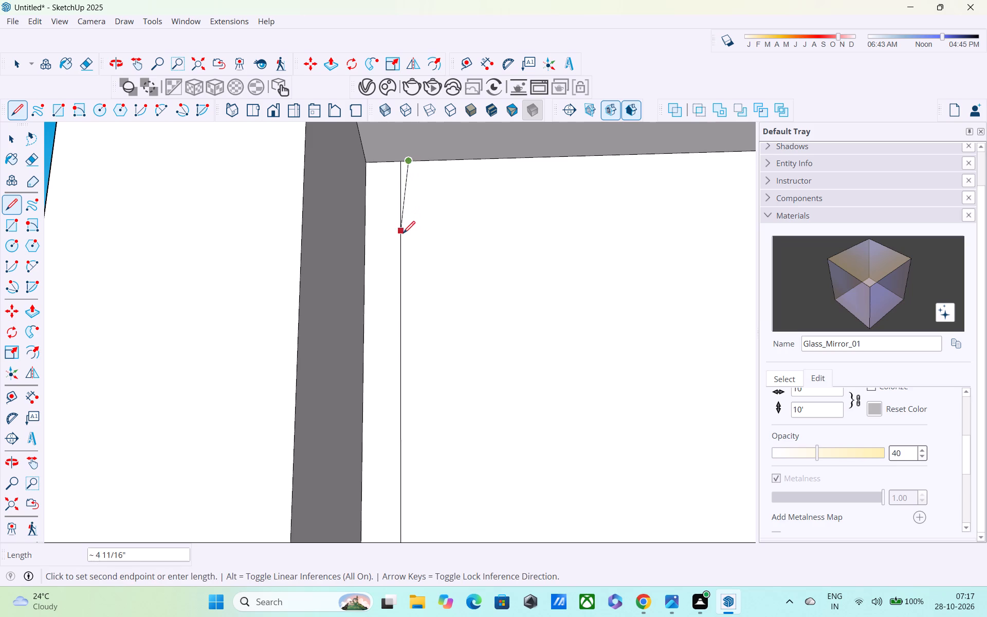
pyautogui.keyDown('shift'); pyautogui.moveTo(413, 214); pyautogui.dragTo(421, 122, button='middle'); pyautogui.keyUp('shift')
pyautogui.scroll(-4, 419, 155)
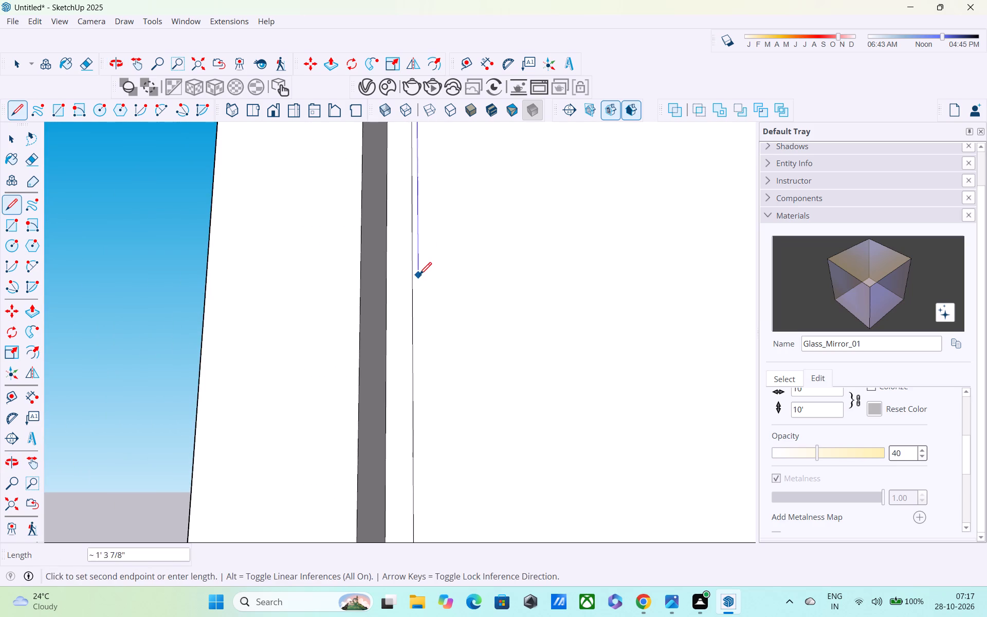
pyautogui.keyDown('shift'); pyautogui.moveTo(419, 269); pyautogui.dragTo(431, 148, button='middle'); pyautogui.keyUp('shift')
pyautogui.scroll(1, 431, 147)
pyautogui.scroll(-4, 431, 158)
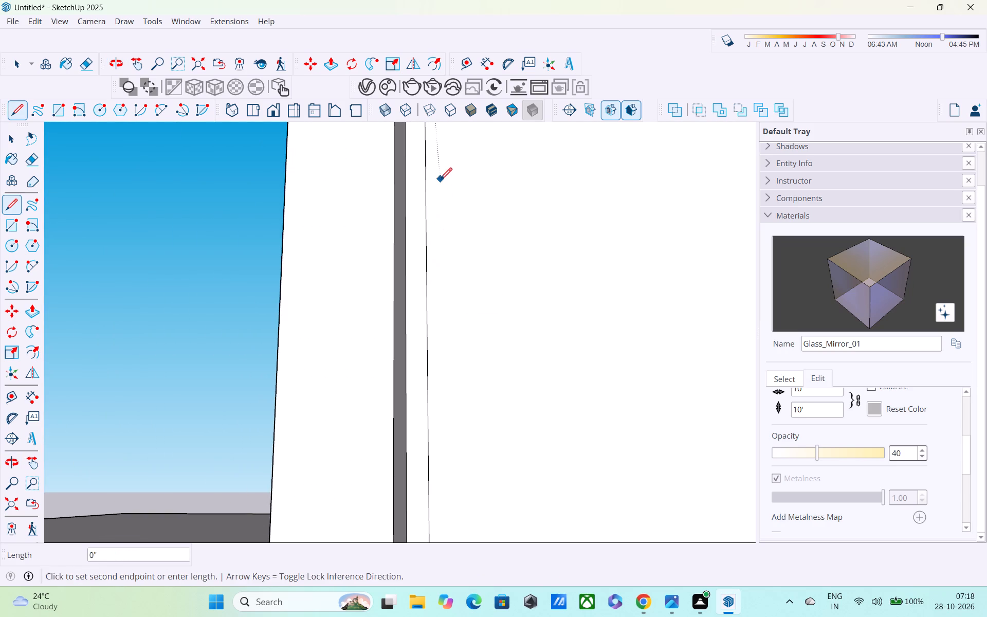
pyautogui.scroll(-4, 438, 202)
pyautogui.scroll(-2, 433, 291)
pyautogui.keyDown('shift'); pyautogui.moveTo(441, 315); pyautogui.dragTo(444, 213, button='middle'); pyautogui.keyUp('shift')
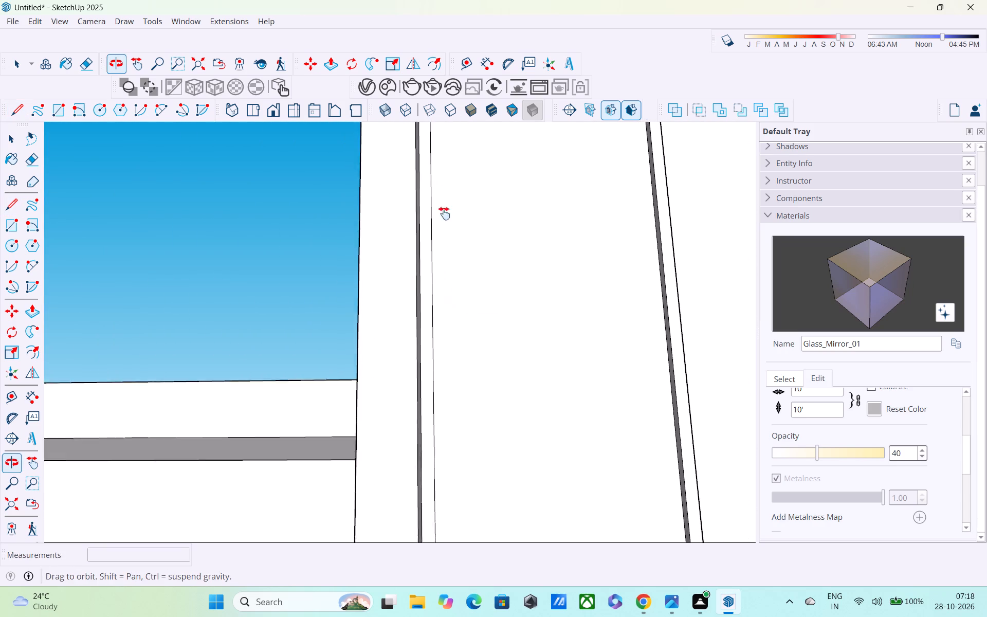
pyautogui.keyDown('shift'); pyautogui.moveTo(444, 213); pyautogui.dragTo(451, 141, button='middle'); pyautogui.keyUp('shift')
pyautogui.scroll(1, 451, 140)
pyautogui.scroll(-7, 451, 211)
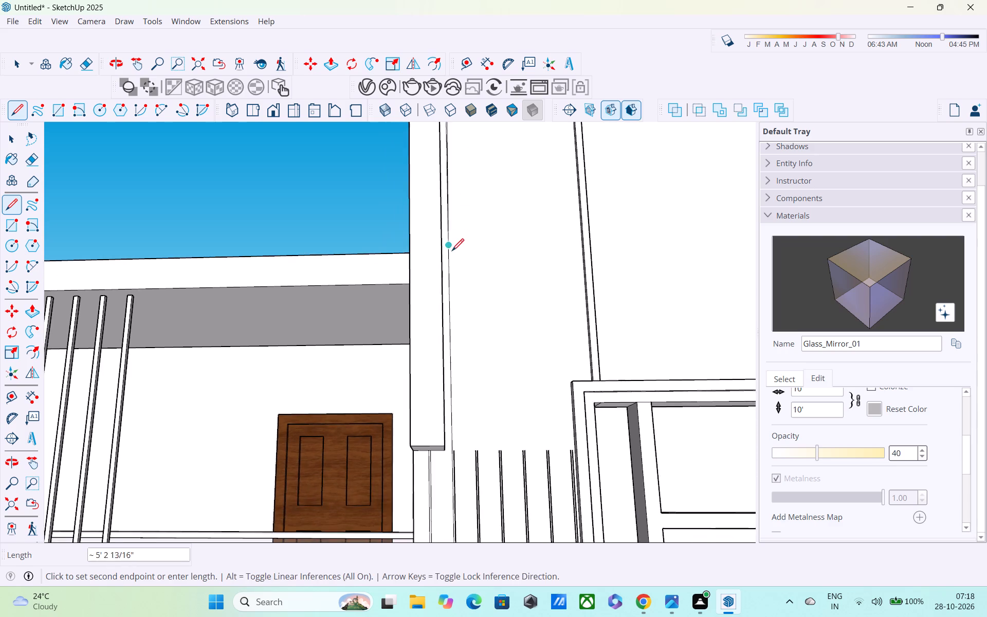
pyautogui.keyDown('shift'); pyautogui.moveTo(452, 241); pyautogui.dragTo(456, 120, button='middle'); pyautogui.keyUp('shift')
pyautogui.scroll(4, 468, 316)
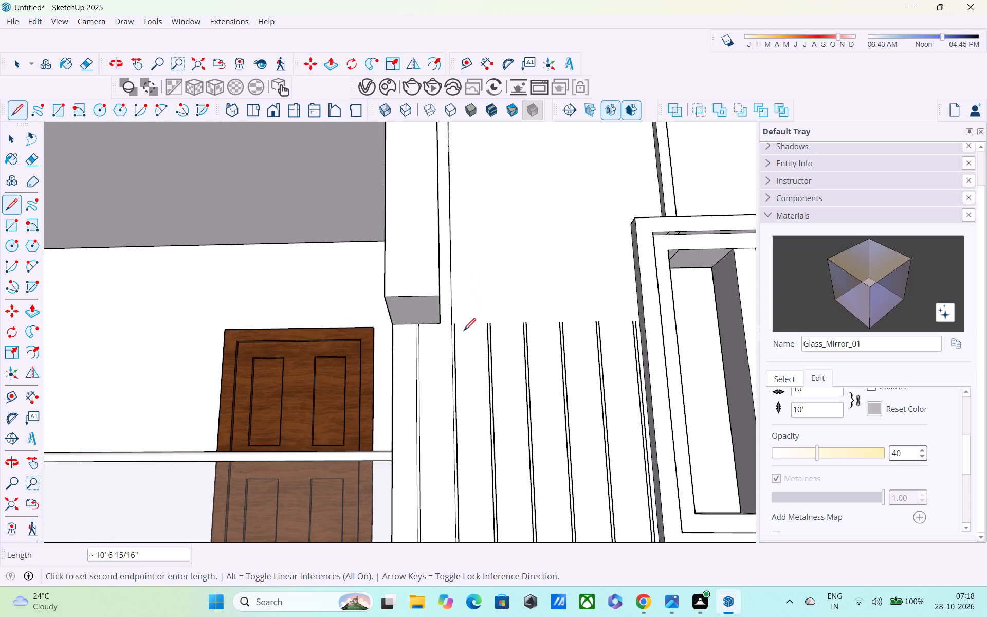
pyautogui.scroll(8, 464, 332)
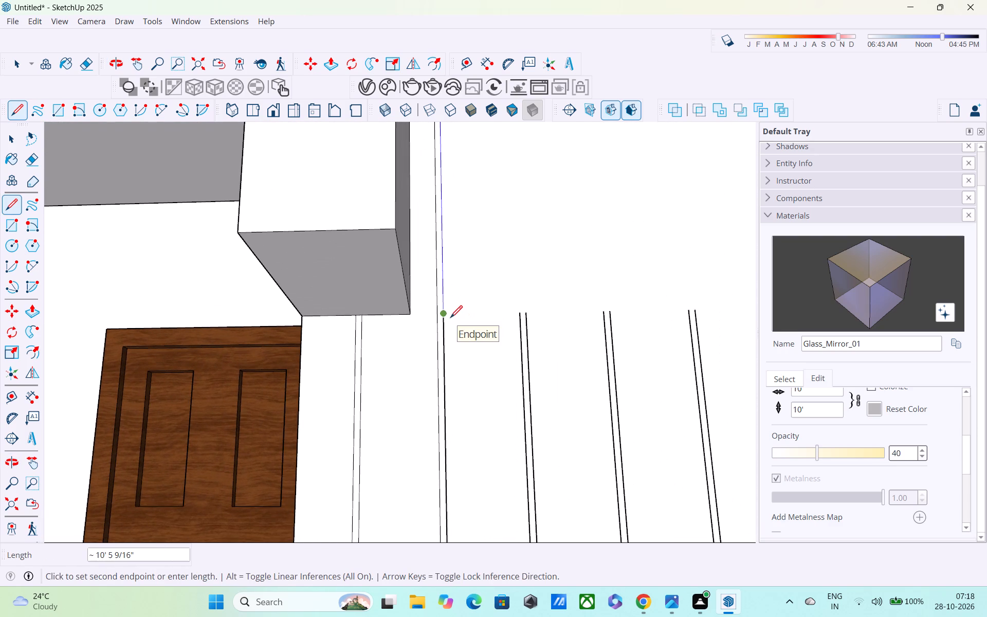
pyautogui.click(450, 318)
# Copy the new pair of full-height vertical lines about 6 11/16" sideways onto the top of the adjacent strip.
pyautogui.scroll(-5, 449, 319)
pyautogui.press('space')
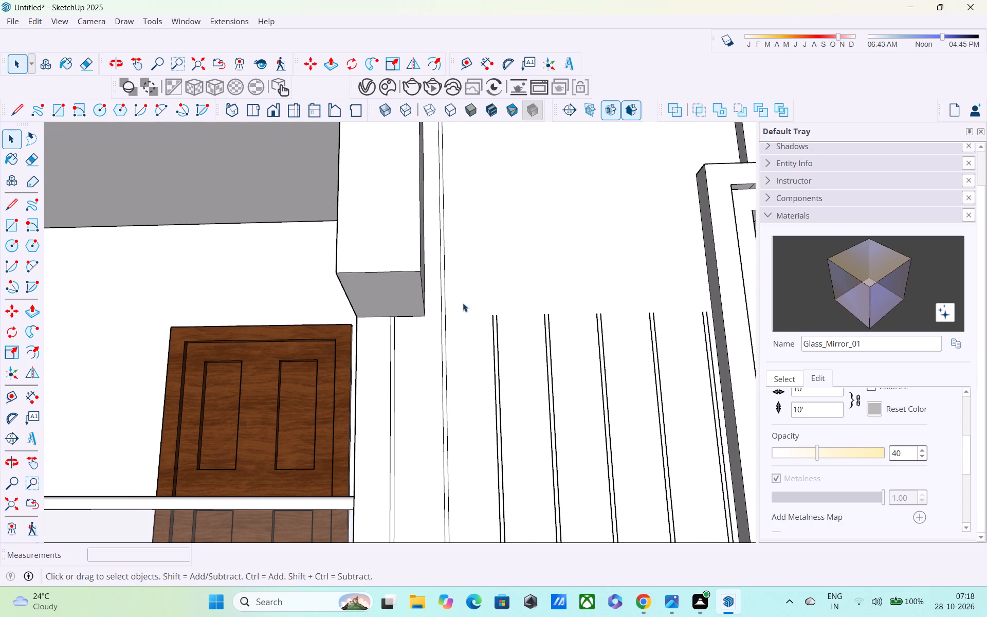
pyautogui.click(445, 260)
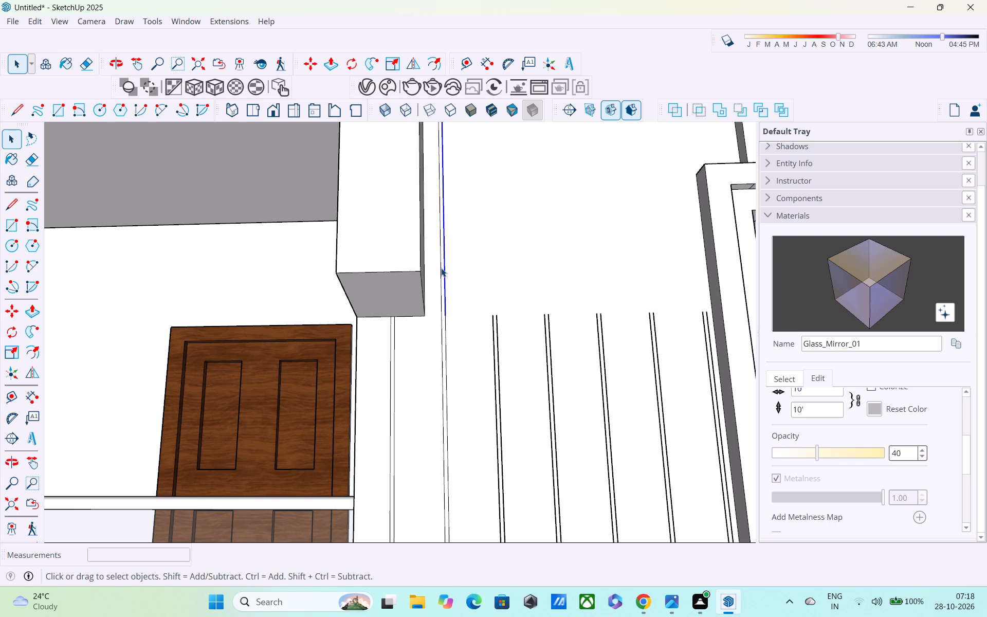
pyautogui.click(441, 268)
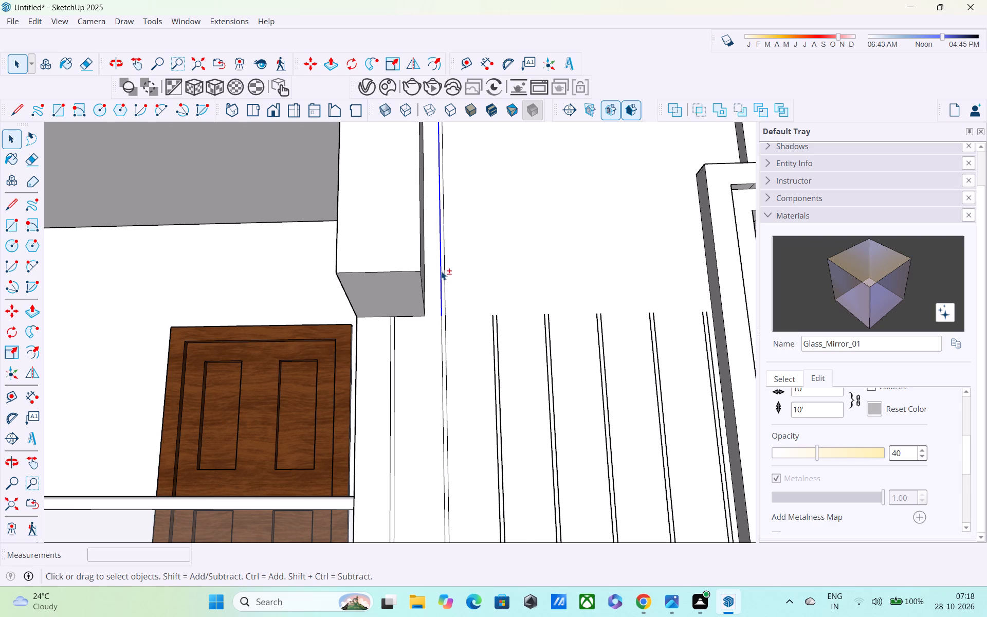
pyautogui.keyDown('shift'); pyautogui.scroll(3, 444, 276); pyautogui.keyUp('shift')
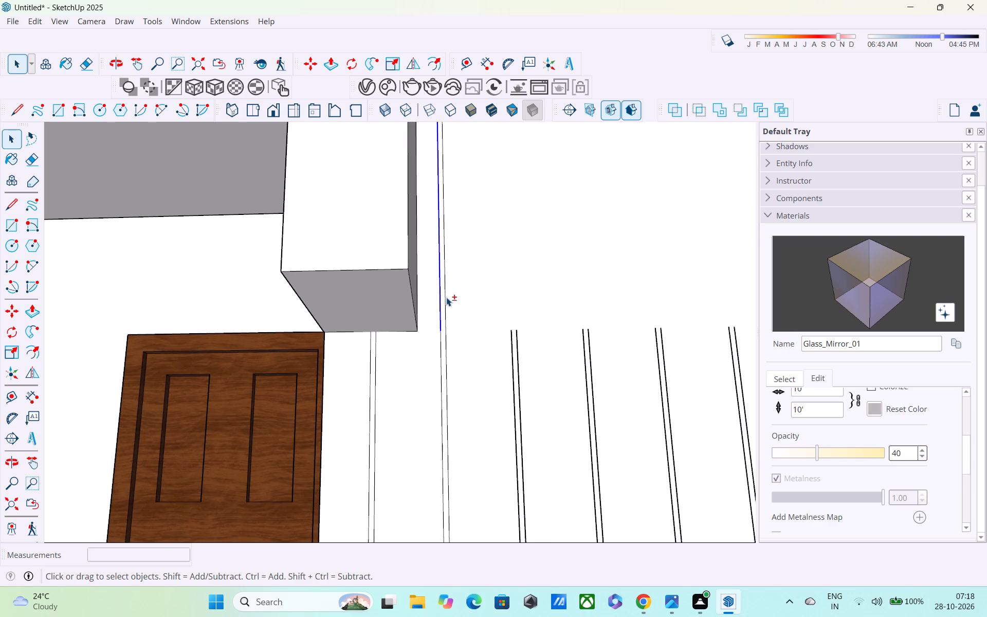
pyautogui.keyDown('shift'); pyautogui.click(446, 297); pyautogui.keyUp('shift')
pyautogui.press('m')
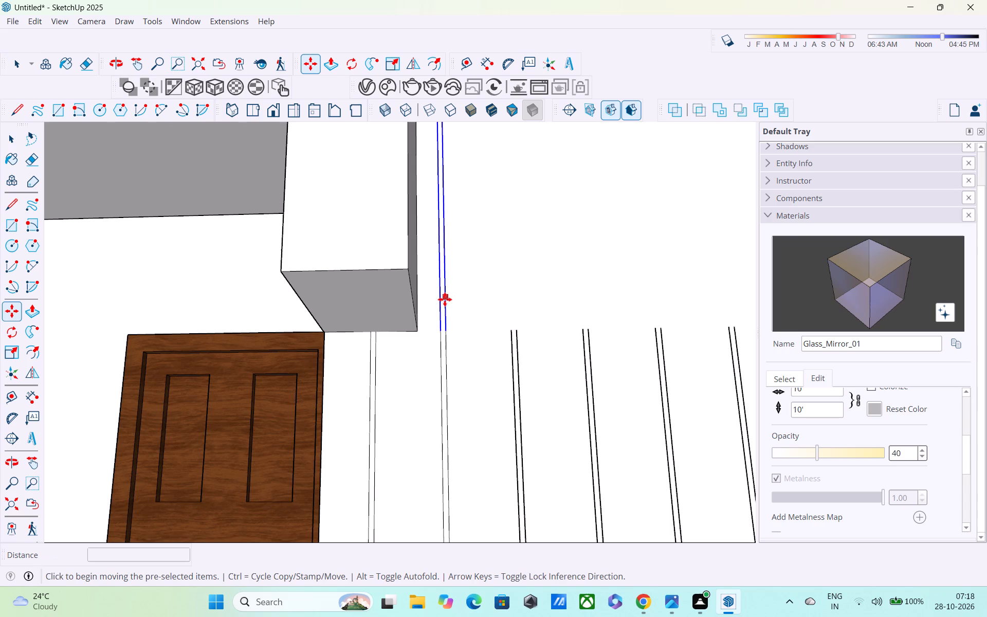
pyautogui.scroll(3, 447, 316)
pyautogui.click(448, 335)
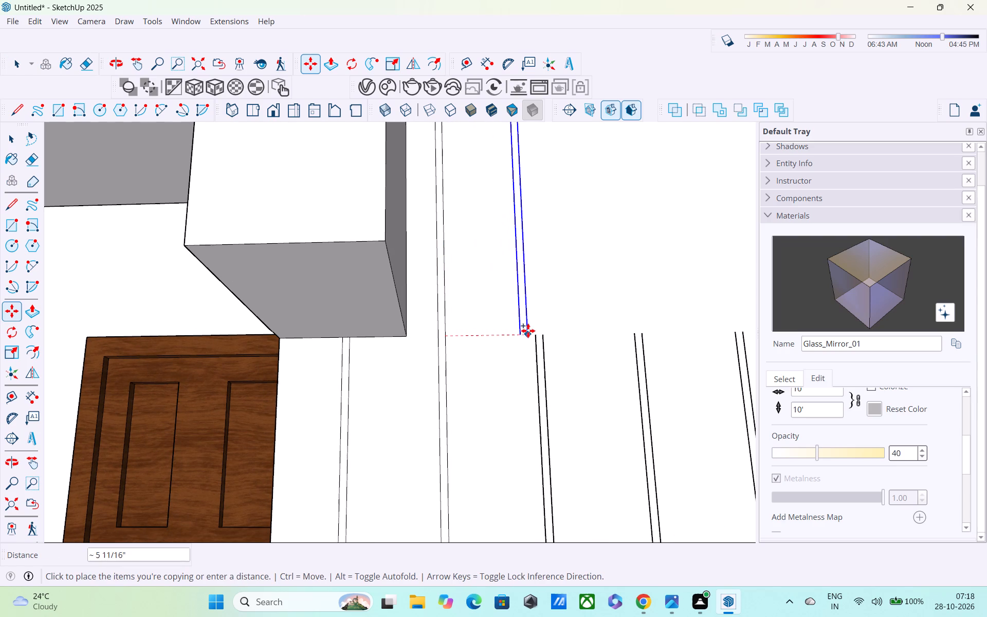
pyautogui.click(544, 338)
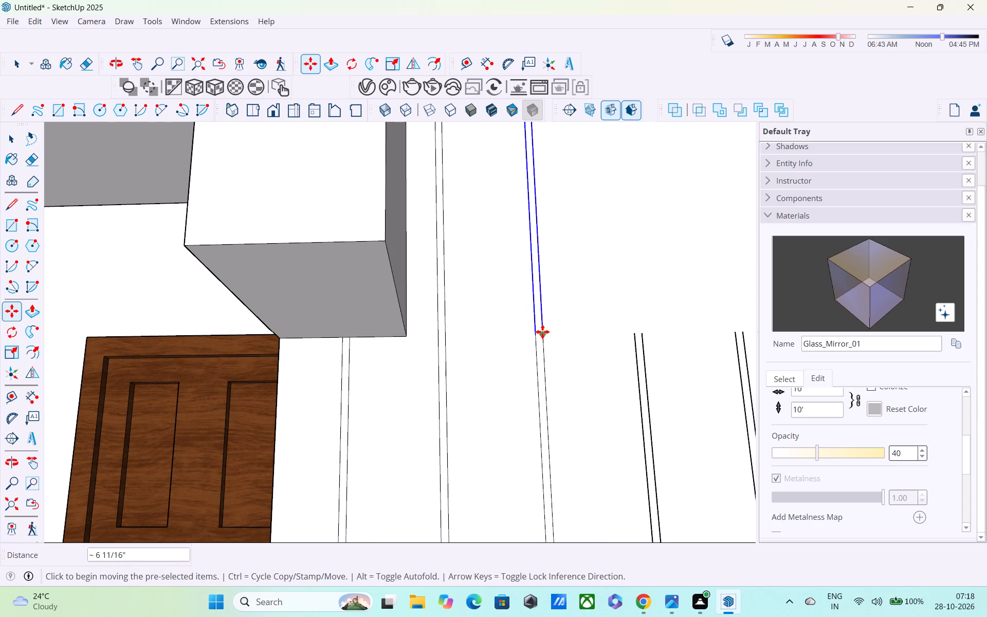
# Copy the pair of full-height vertical lines onto the tops of the four remaining strips, moving about 6 11/16" each time.
pyautogui.click(542, 332)
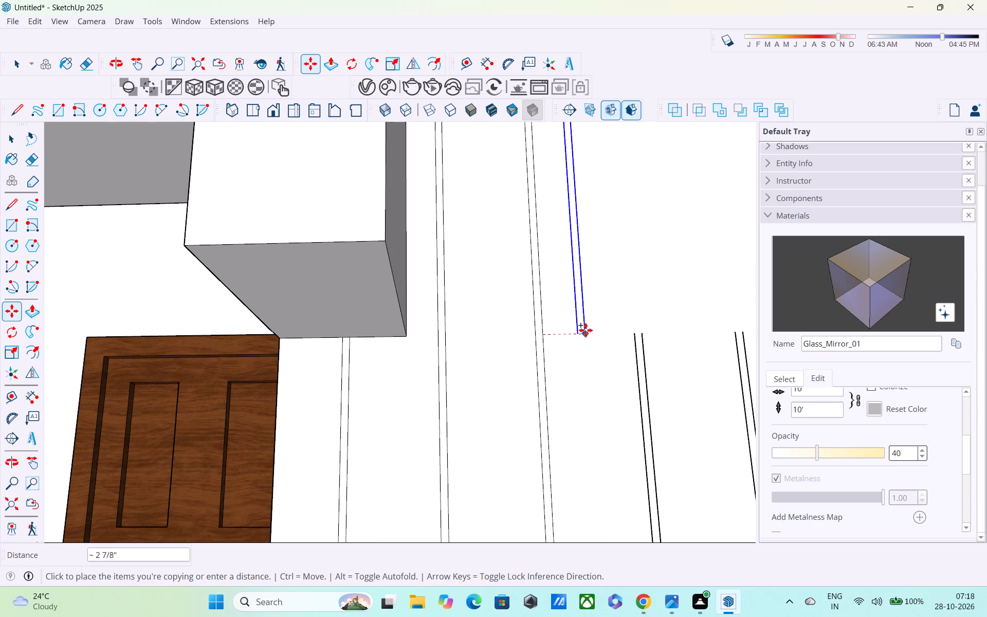
pyautogui.click(644, 336)
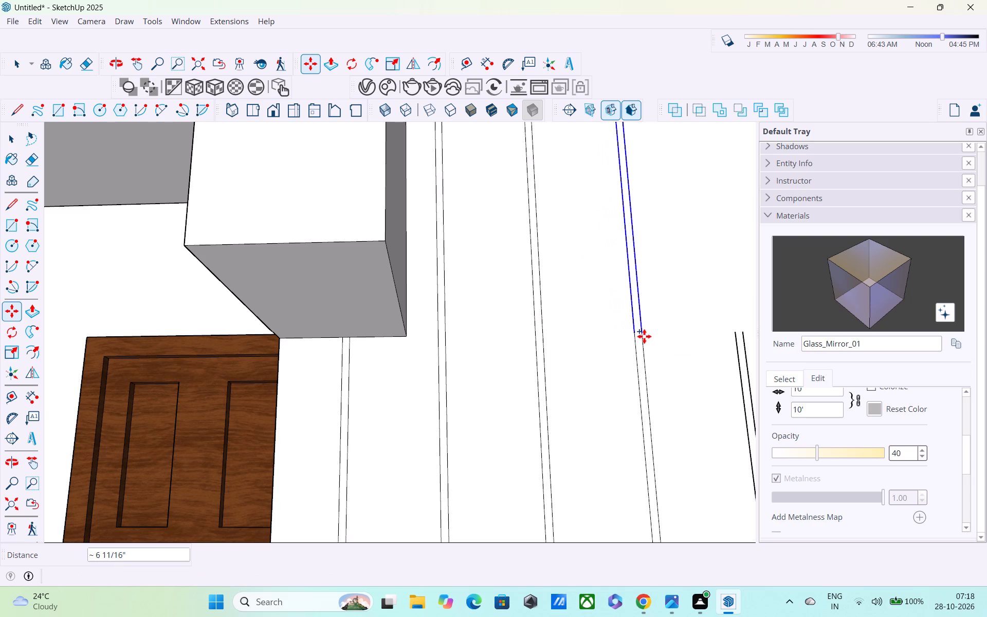
pyautogui.click(644, 335)
pyautogui.keyDown('ctrl'); pyautogui.moveTo(693, 324); pyautogui.dragTo(522, 342, button='middle'); pyautogui.keyUp('ctrl')
pyautogui.keyDown('ctrl'); pyautogui.scroll(-1, 520, 341); pyautogui.keyUp('ctrl')
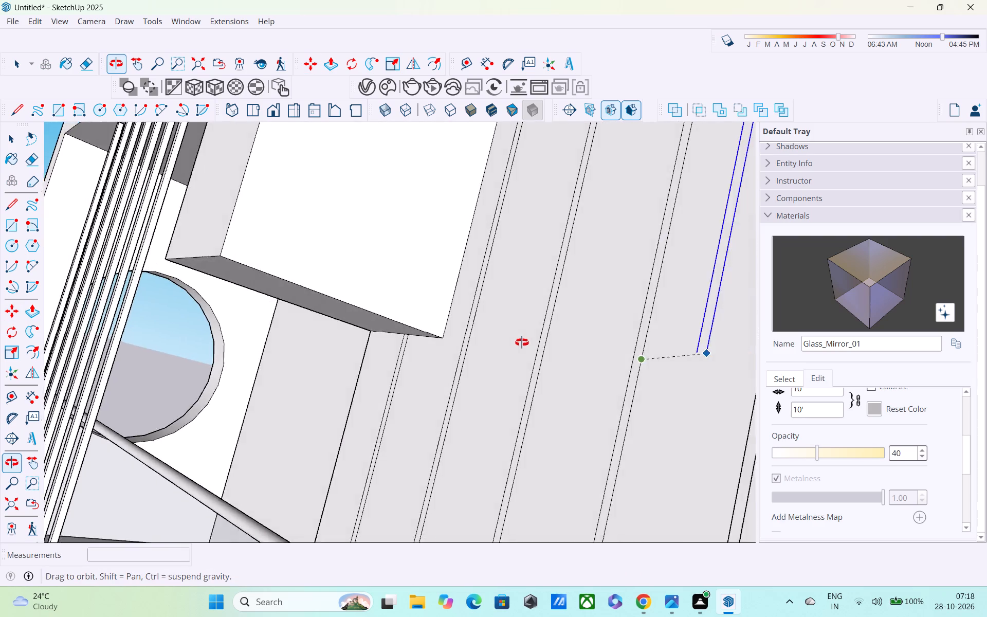
pyautogui.keyDown('ctrl'); pyautogui.moveTo(522, 342); pyautogui.dragTo(666, 344, button='middle'); pyautogui.keyUp('ctrl')
pyautogui.scroll(-2, 666, 337)
pyautogui.moveTo(666, 337); pyautogui.dragTo(447, 331, button='middle')
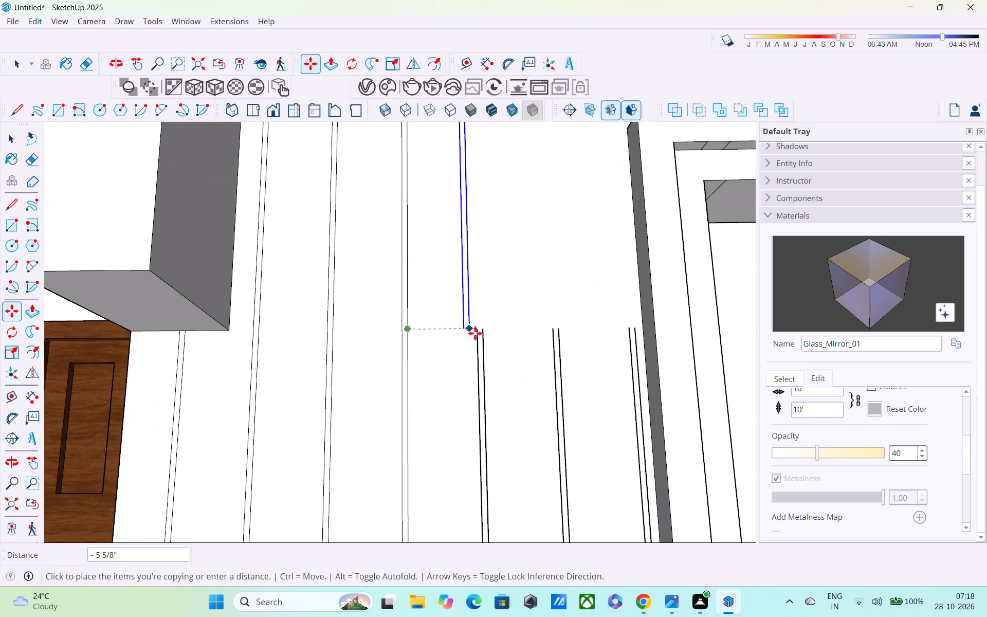
pyautogui.scroll(4, 476, 333)
pyautogui.click(488, 330)
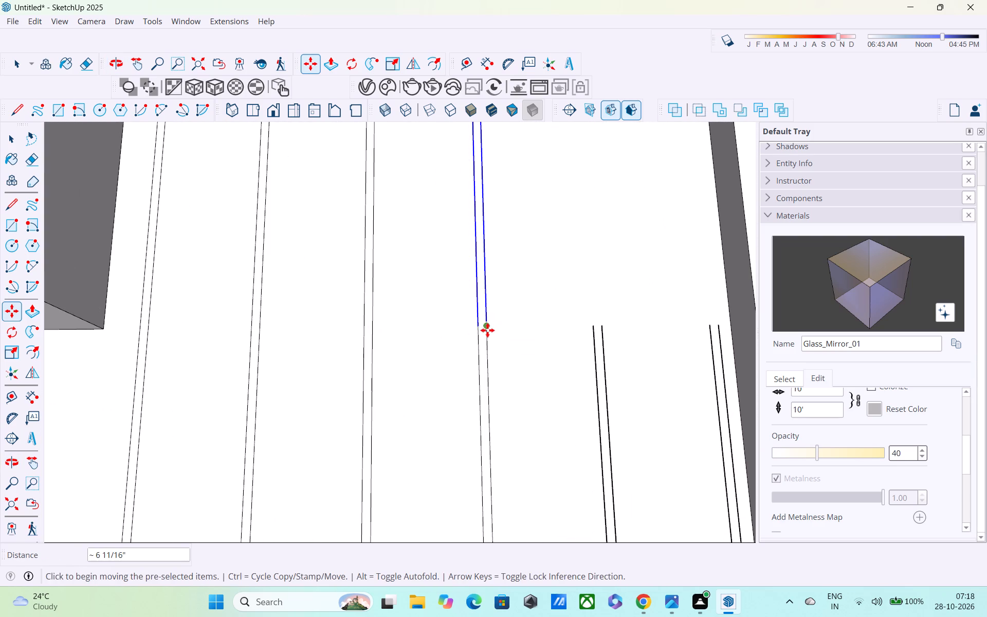
pyautogui.click(490, 326)
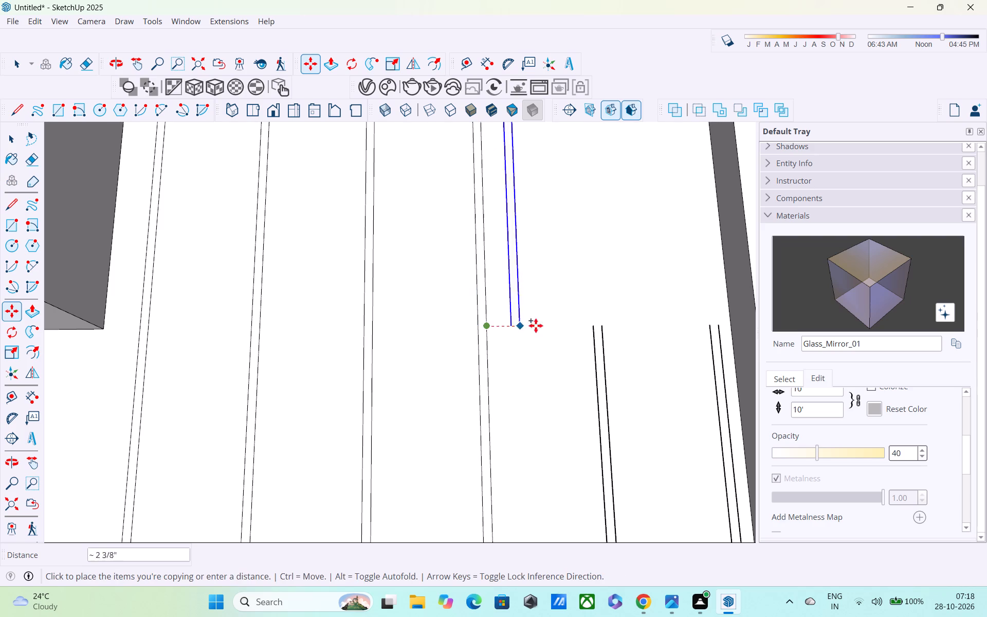
pyautogui.click(600, 325)
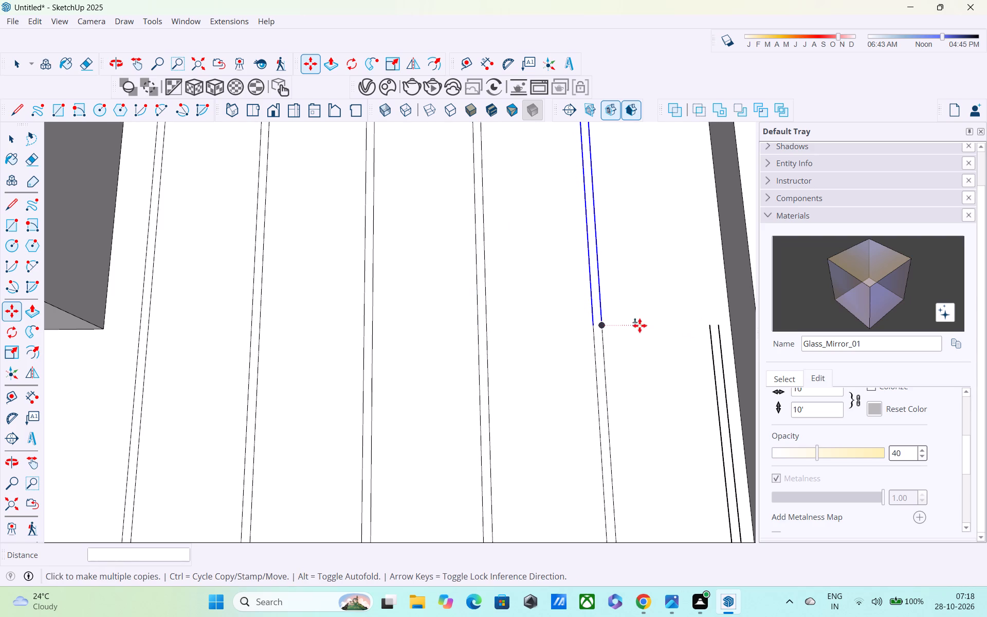
pyautogui.click(600, 326)
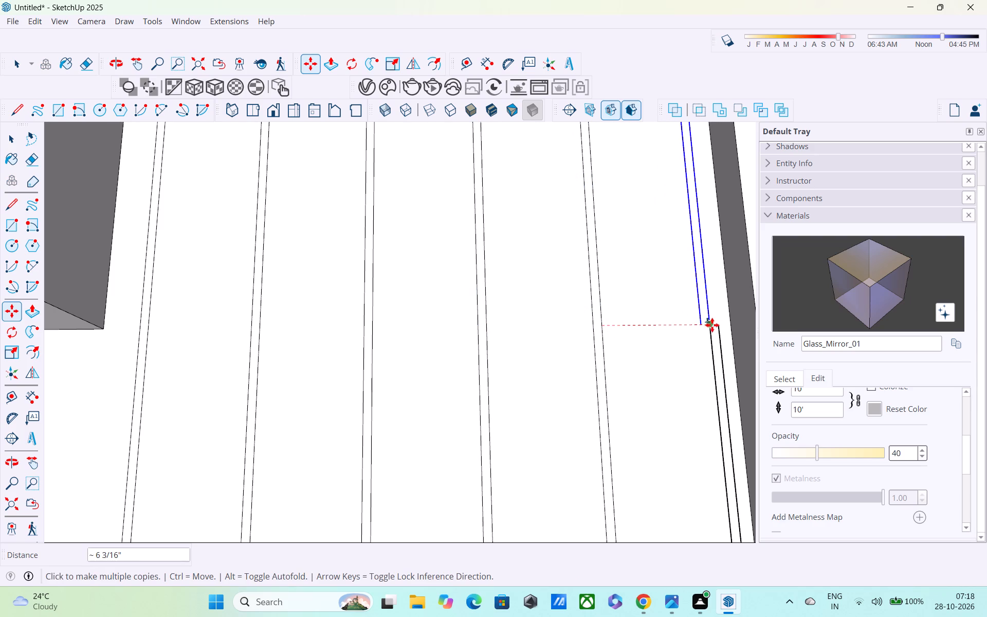
pyautogui.click(716, 325)
# Clear the selection and examine the full-height strips across the whole house facade.
pyautogui.scroll(-8, 680, 328)
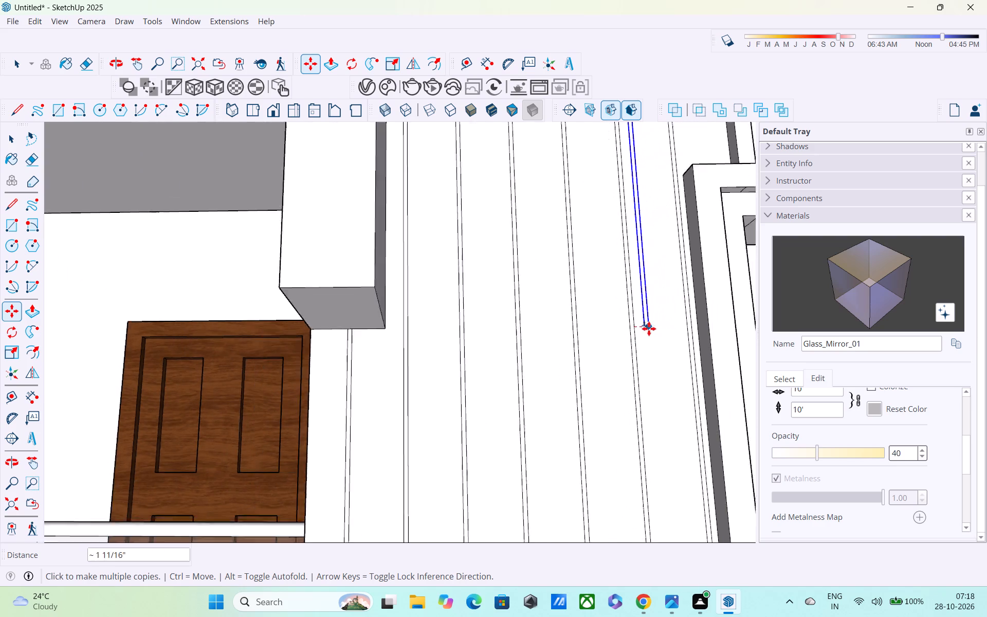
pyautogui.scroll(-5, 649, 329)
pyautogui.moveTo(618, 328); pyautogui.dragTo(608, 388, button='middle')
pyautogui.moveTo(598, 360); pyautogui.dragTo(595, 366, button='middle')
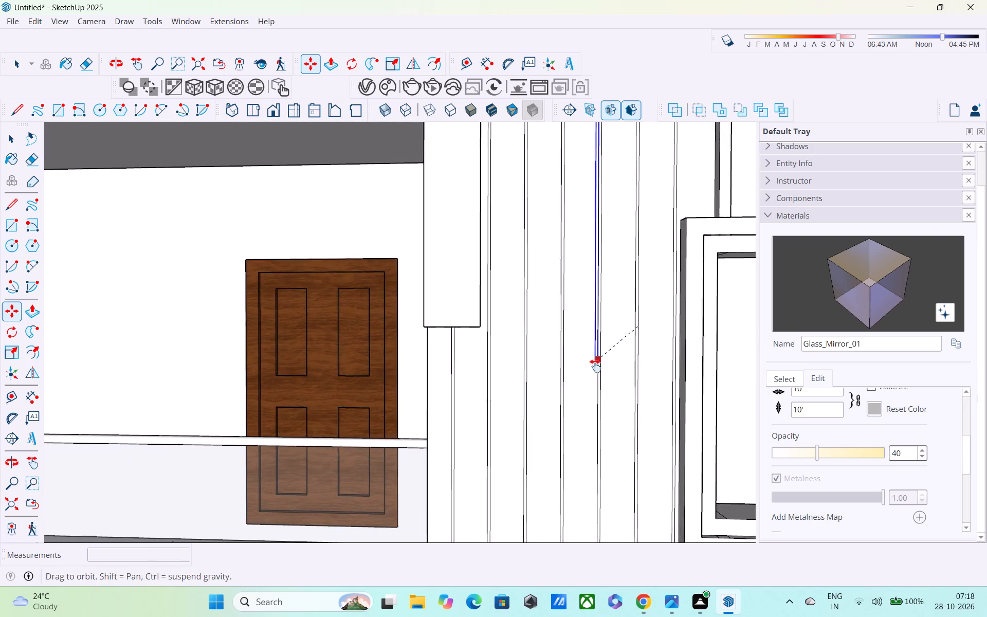
pyautogui.moveTo(595, 366); pyautogui.dragTo(509, 477, button='middle')
pyautogui.moveTo(593, 376); pyautogui.dragTo(489, 508, button='middle')
pyautogui.scroll(-6, 495, 452)
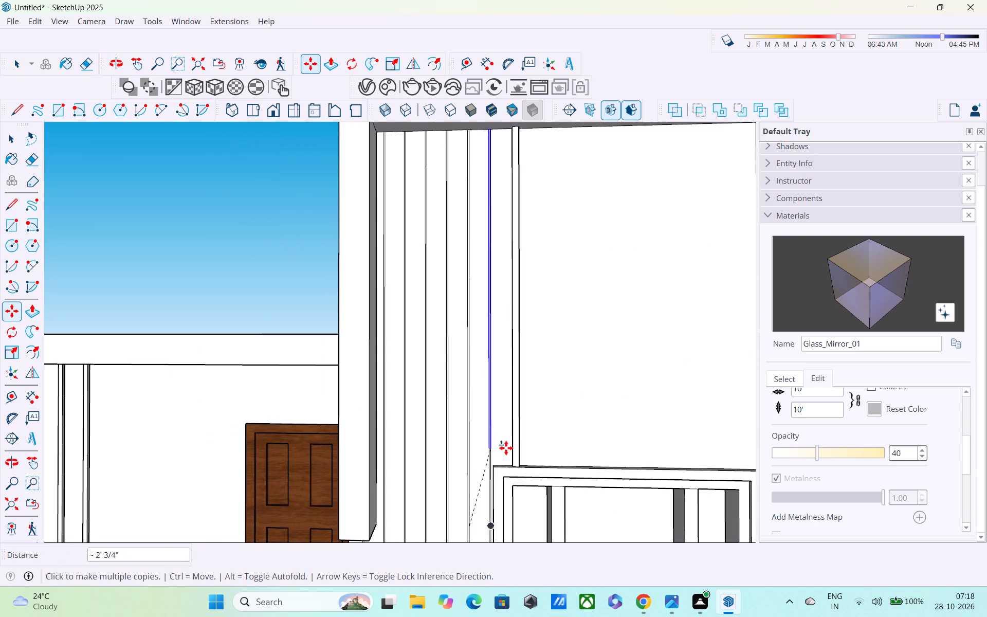
pyautogui.scroll(-2, 488, 456)
pyautogui.keyDown('shift'); pyautogui.moveTo(480, 478); pyautogui.dragTo(471, 525, button='middle'); pyautogui.keyUp('shift')
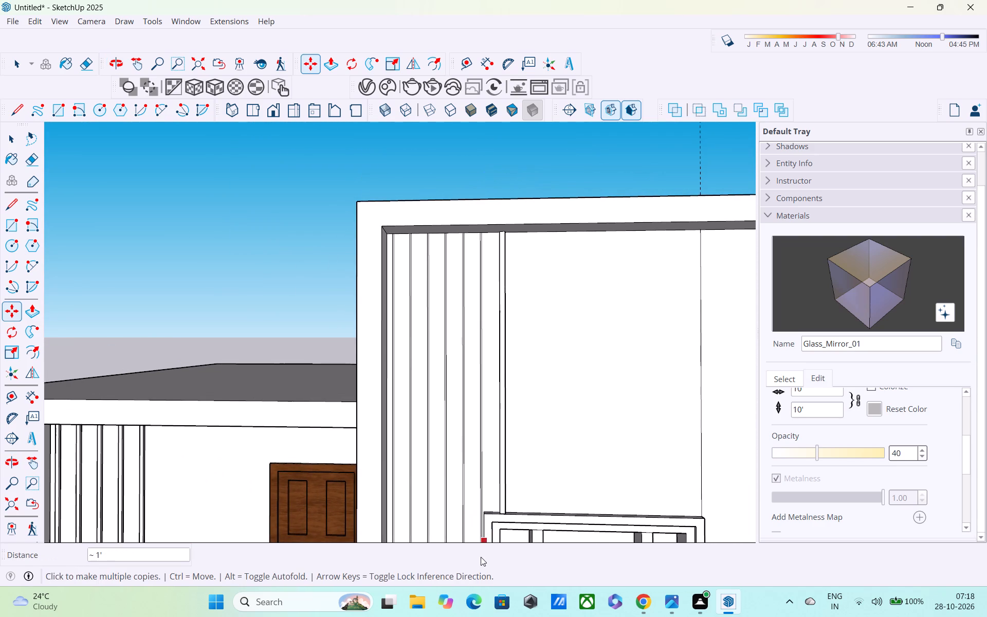
pyautogui.scroll(-3, 397, 488)
pyautogui.moveTo(397, 488); pyautogui.dragTo(438, 430, button='middle')
pyautogui.press('space')
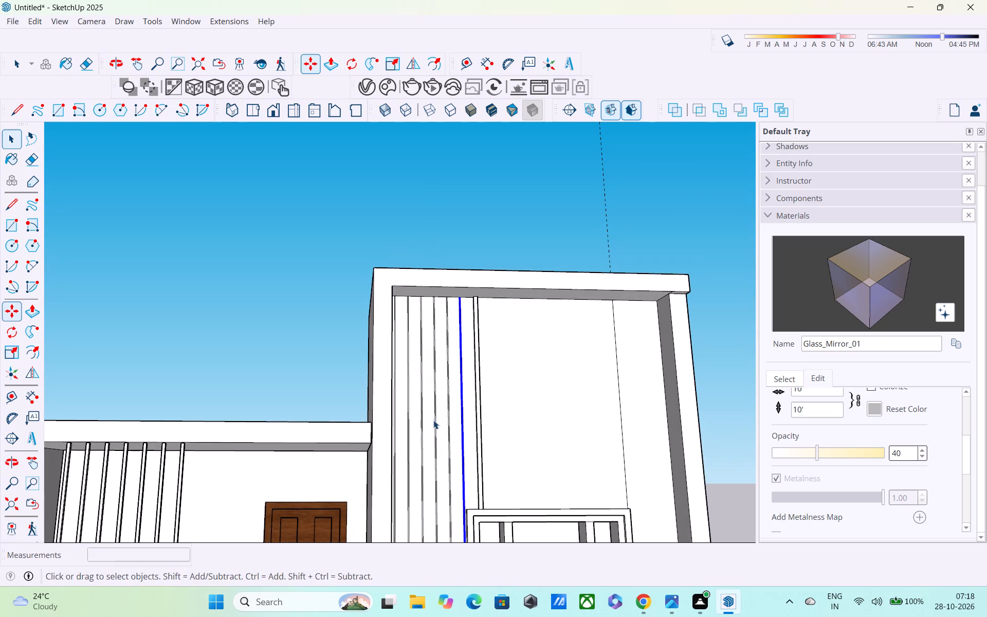
pyautogui.scroll(-9, 432, 414)
pyautogui.moveTo(440, 434); pyautogui.dragTo(437, 411, button='middle')
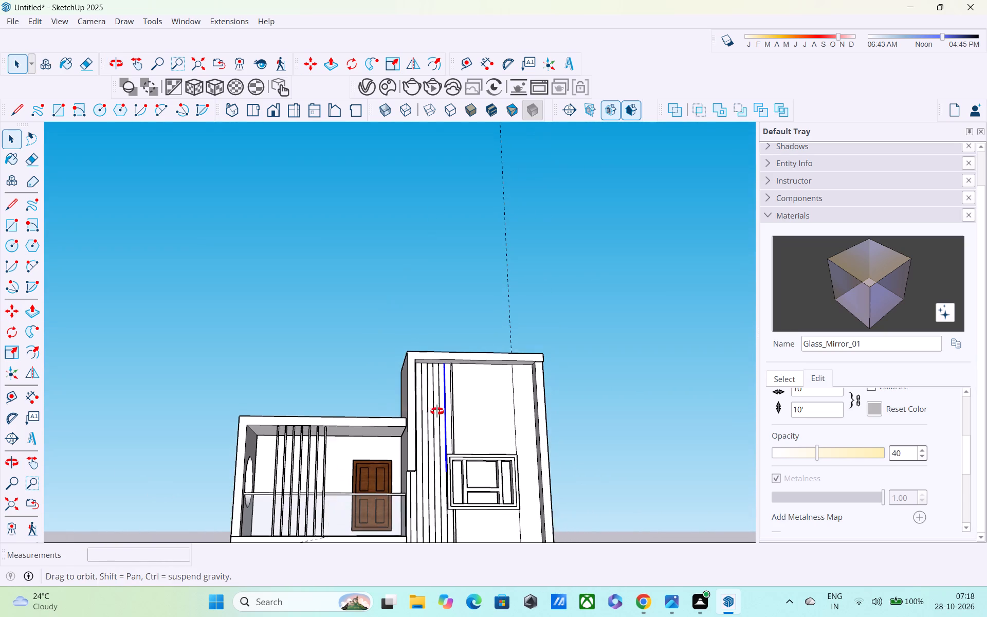
pyautogui.moveTo(437, 411); pyautogui.dragTo(435, 409, button='middle')
pyautogui.press('space')
pyautogui.press('space')
pyautogui.click(391, 299)
pyautogui.scroll(5, 457, 415)
pyautogui.moveTo(420, 388); pyautogui.dragTo(401, 344, button='middle')
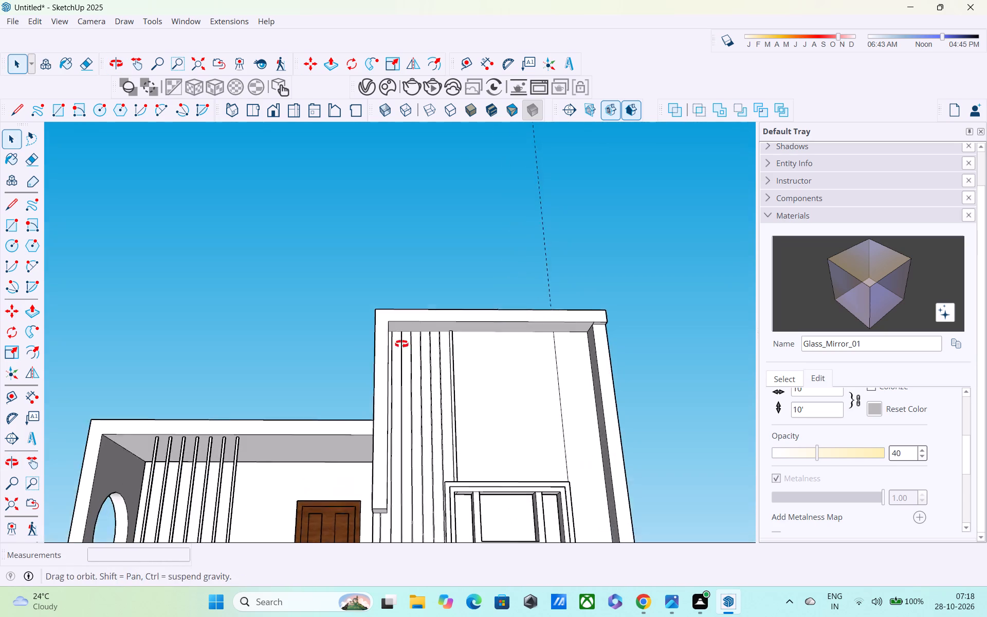
pyautogui.moveTo(401, 344); pyautogui.dragTo(400, 308, button='middle')
pyautogui.scroll(-4, 399, 319)
pyautogui.keyDown('shift'); pyautogui.moveTo(397, 357); pyautogui.dragTo(412, 258, button='middle'); pyautogui.keyUp('shift')
pyautogui.scroll(1, 412, 257)
pyautogui.scroll(-3, 412, 260)
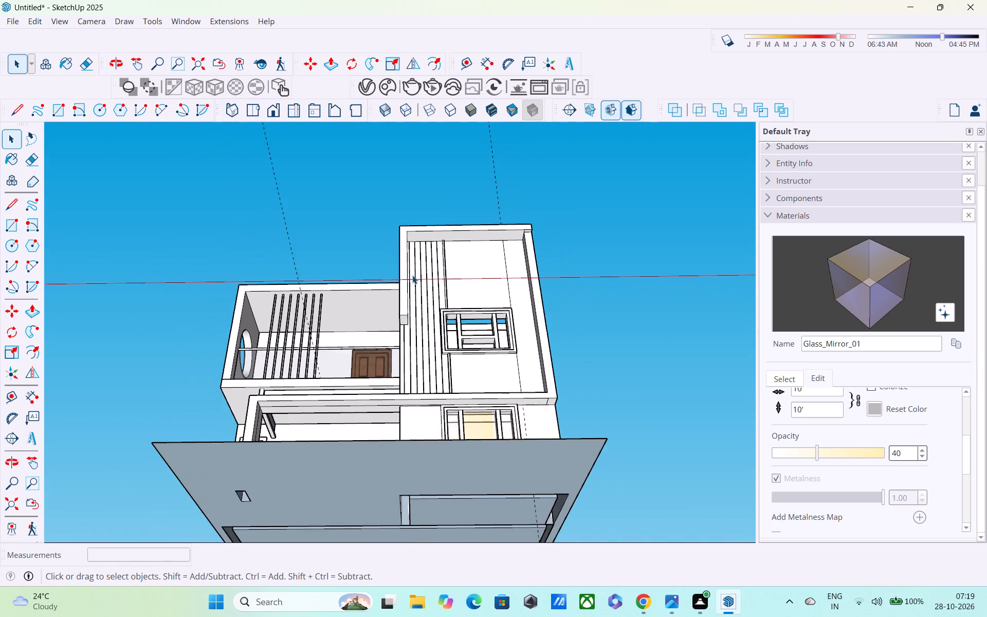
# Draw a diagonal line about 4' 1 7/16" from the lower end of the strip nearest the window up to just inside the wall's balcony-side edge.
pyautogui.moveTo(412, 284); pyautogui.dragTo(363, 261, button='middle')
pyautogui.scroll(3, 391, 313)
pyautogui.moveTo(405, 337); pyautogui.dragTo(349, 413, button='middle')
pyautogui.scroll(4, 440, 414)
pyautogui.moveTo(466, 424); pyautogui.dragTo(461, 457, button='middle')
pyautogui.scroll(4, 466, 437)
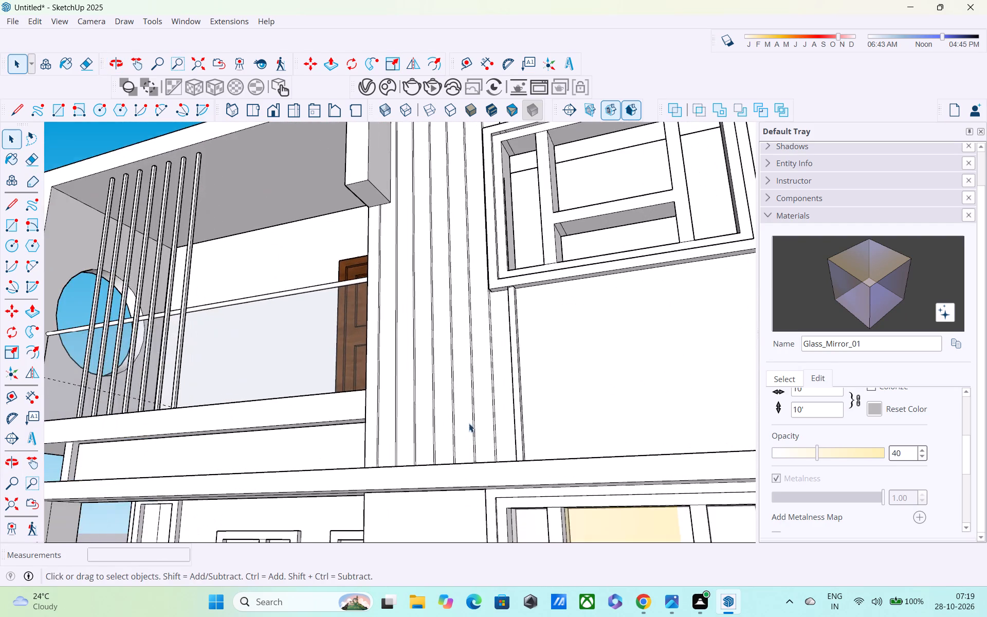
pyautogui.scroll(5, 469, 423)
pyautogui.moveTo(469, 423); pyautogui.dragTo(436, 488, button='middle')
pyautogui.press('l')
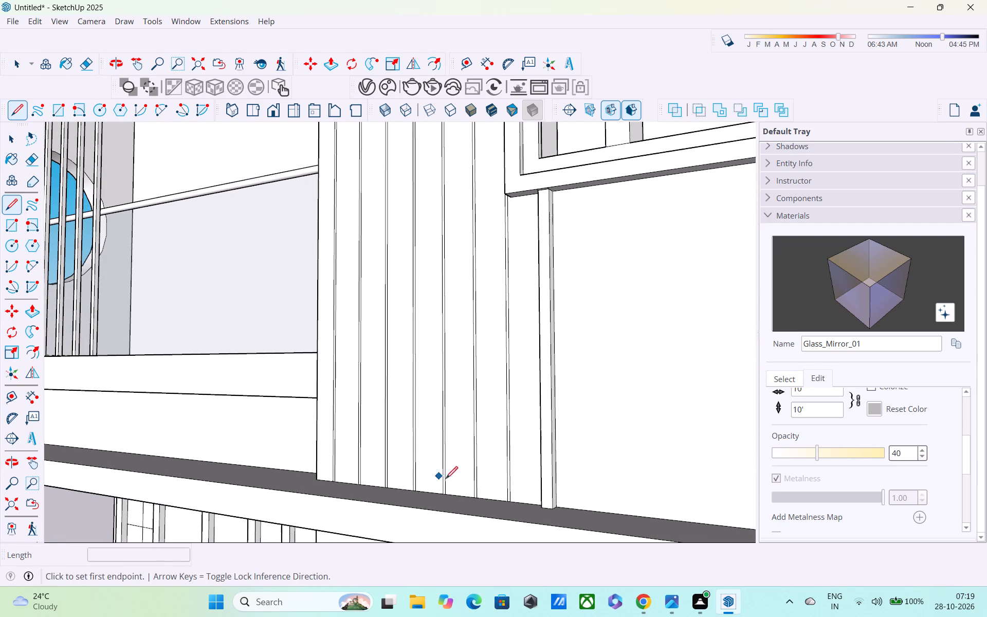
pyautogui.scroll(3, 477, 499)
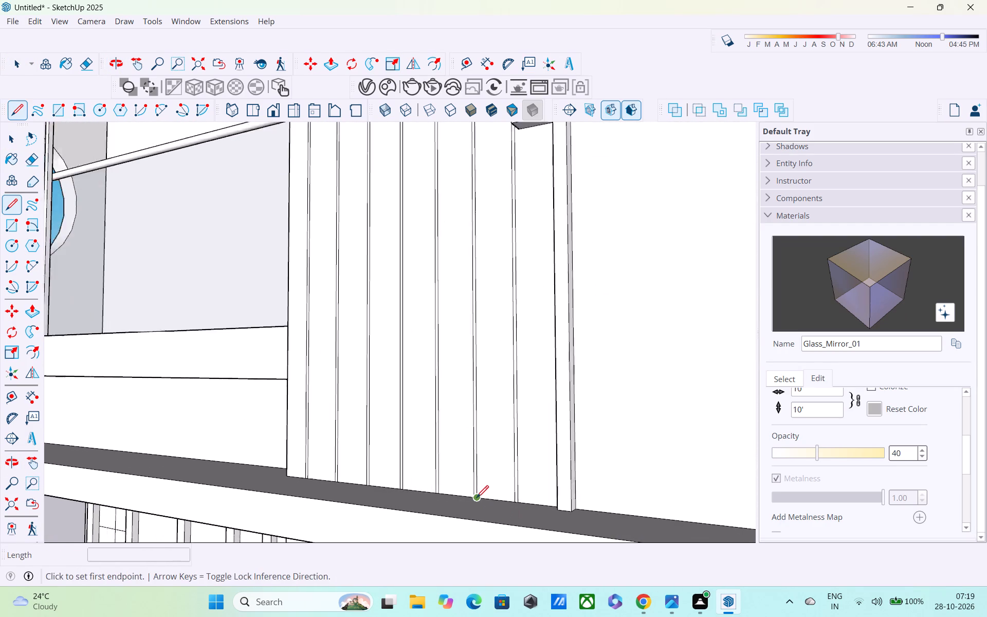
pyautogui.click(518, 507)
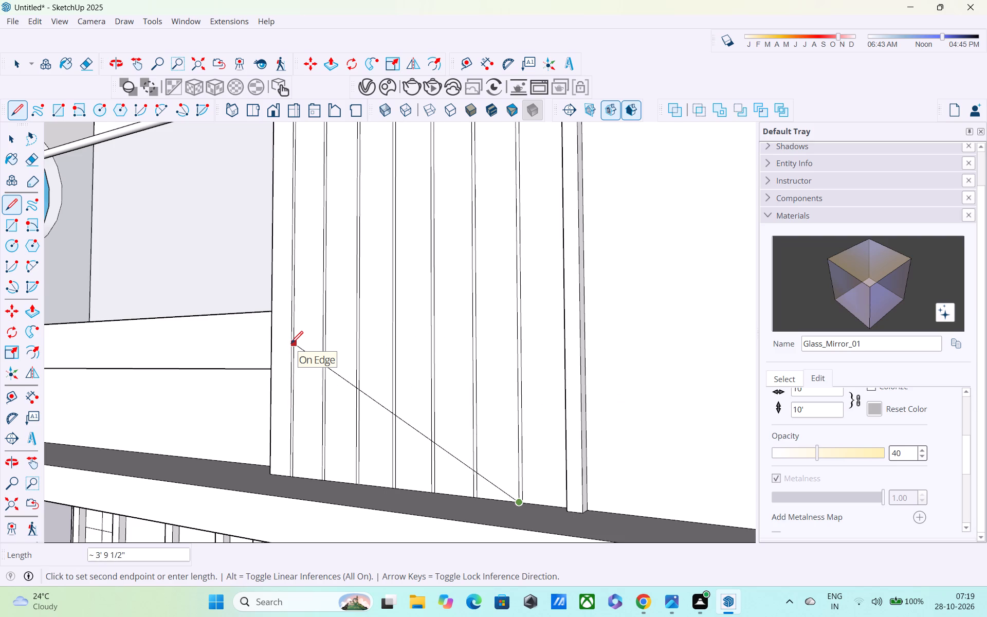
pyautogui.scroll(3, 291, 344)
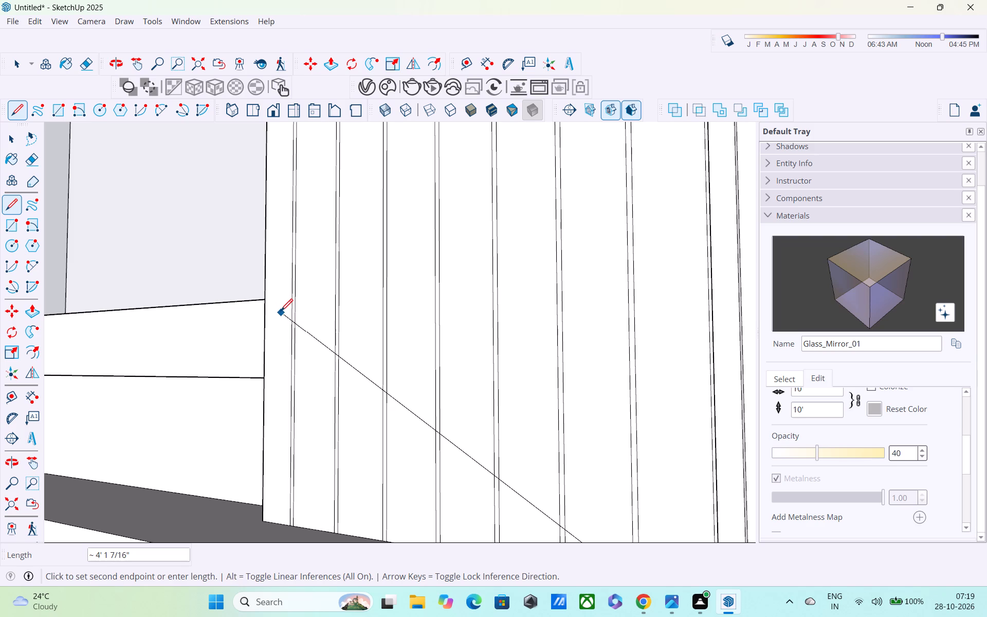
pyautogui.click(281, 312)
pyautogui.scroll(-2, 308, 269)
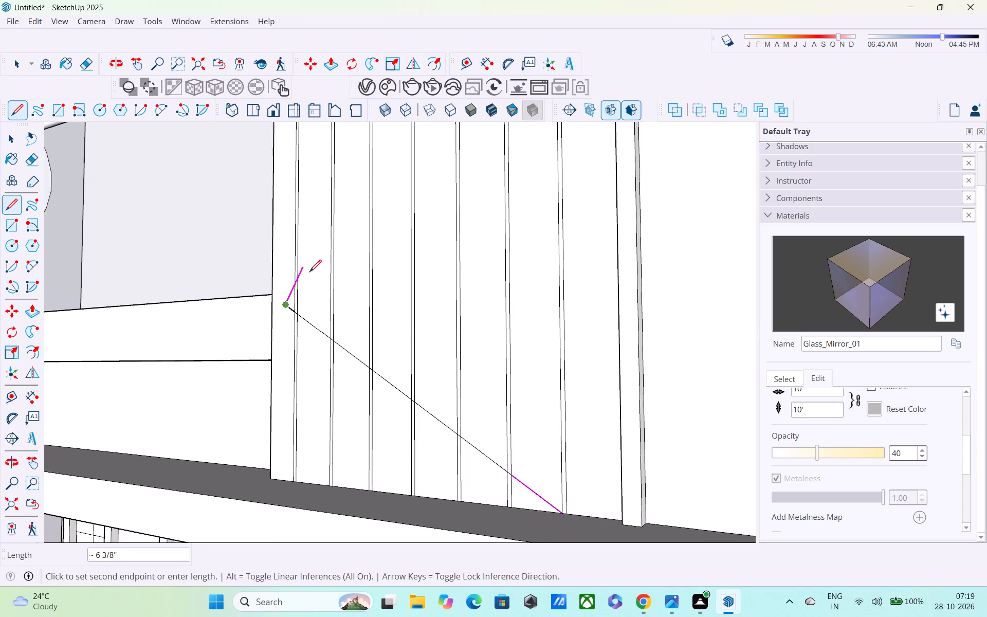
# Continue with a diagonal line about 5' 5 1/2" across the strips, ending on the side edge of the upper window's frame.
pyautogui.keyDown('shift'); pyautogui.moveTo(323, 315); pyautogui.dragTo(372, 553, button='middle'); pyautogui.keyUp('shift')
pyautogui.scroll(1, 367, 516)
pyautogui.moveTo(374, 315); pyautogui.dragTo(503, 341, button='middle')
pyautogui.scroll(-4, 516, 314)
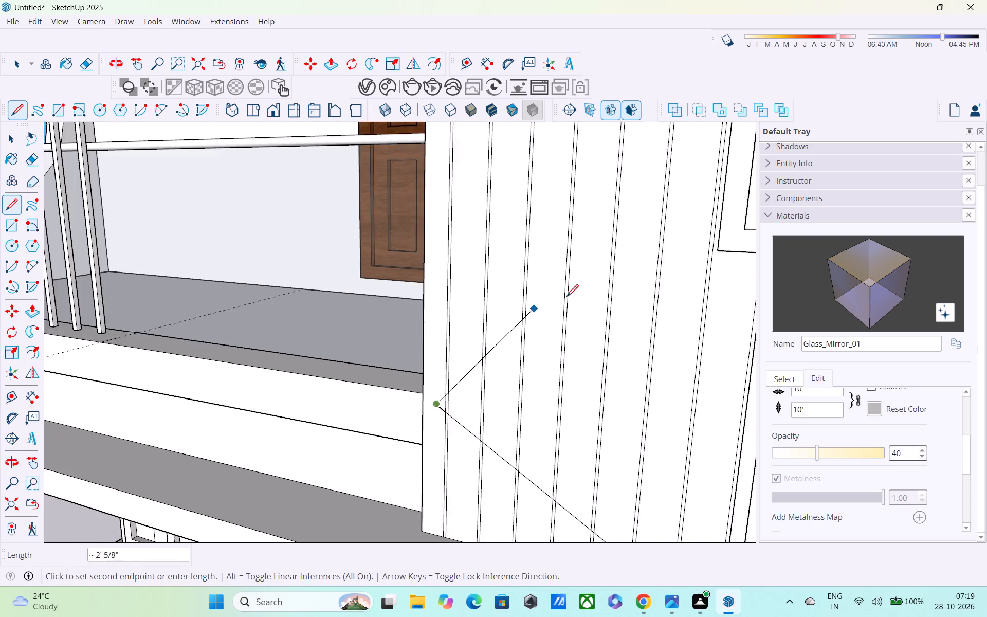
pyautogui.scroll(-1, 566, 298)
pyautogui.scroll(1, 689, 205)
pyautogui.keyDown('shift'); pyautogui.moveTo(644, 198); pyautogui.dragTo(571, 273, button='middle'); pyautogui.keyUp('shift')
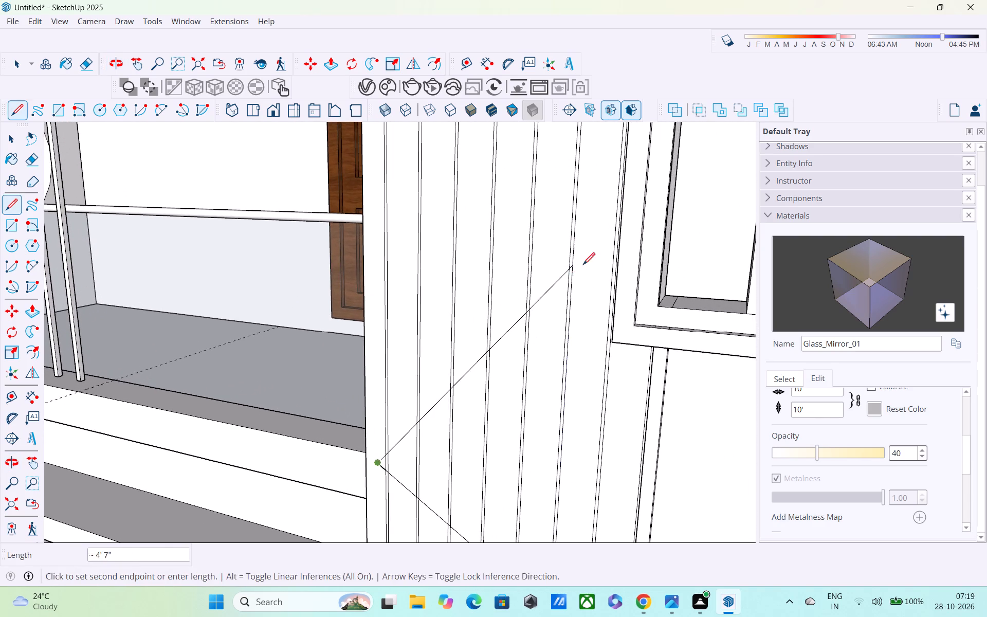
pyautogui.moveTo(587, 265); pyautogui.dragTo(751, 202, button='middle')
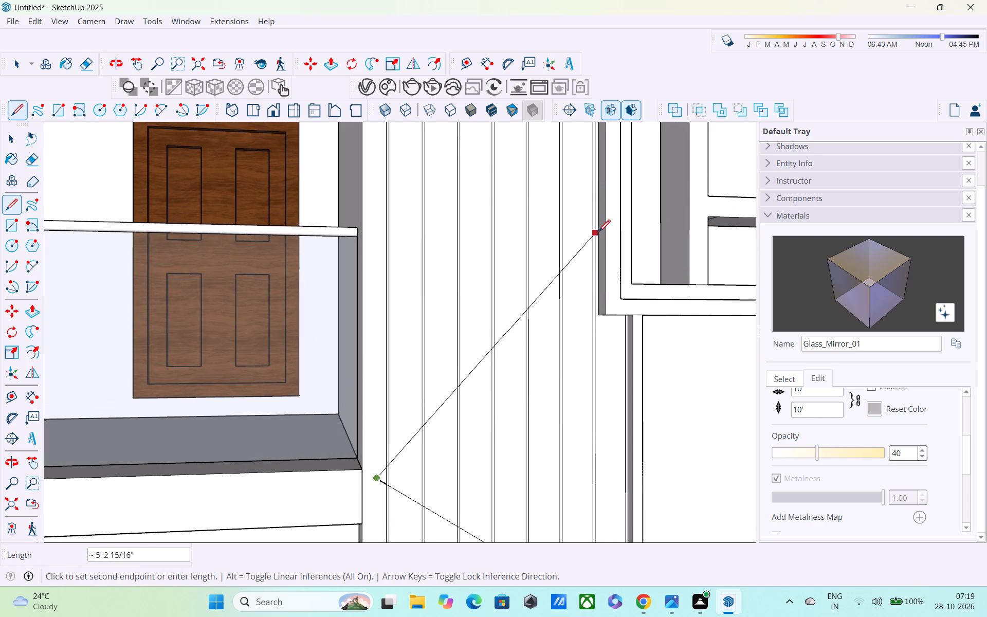
pyautogui.scroll(7, 595, 228)
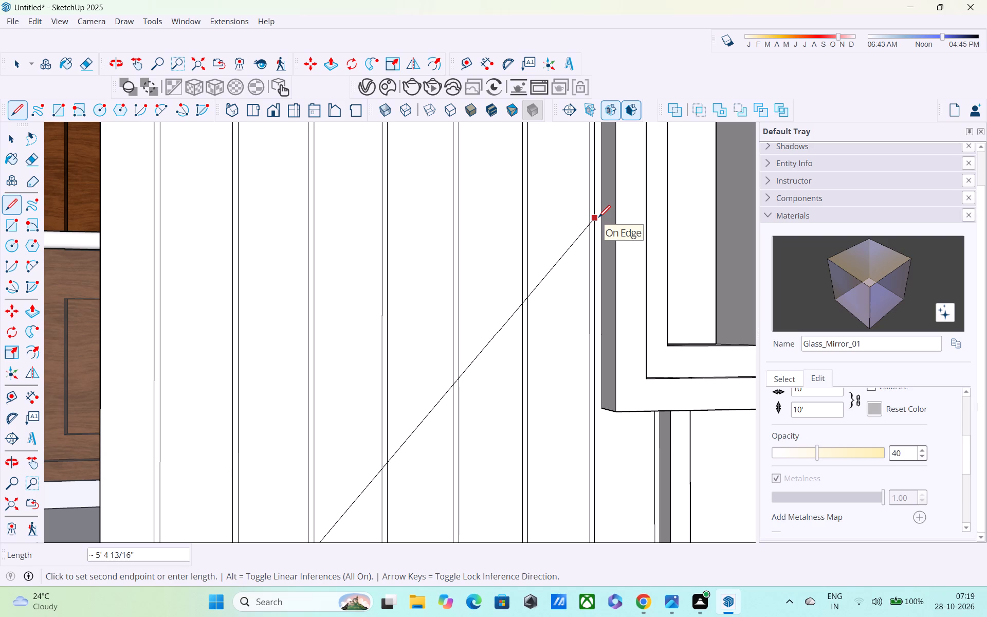
pyautogui.scroll(1, 602, 220)
pyautogui.moveTo(602, 220); pyautogui.dragTo(613, 220, button='middle')
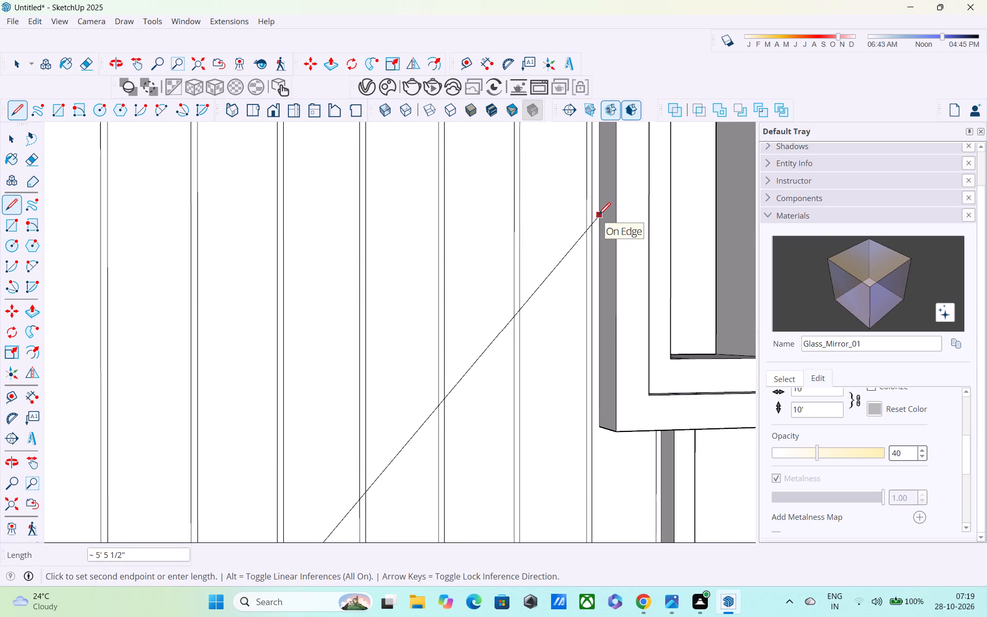
pyautogui.click(598, 216)
pyautogui.scroll(-1, 546, 187)
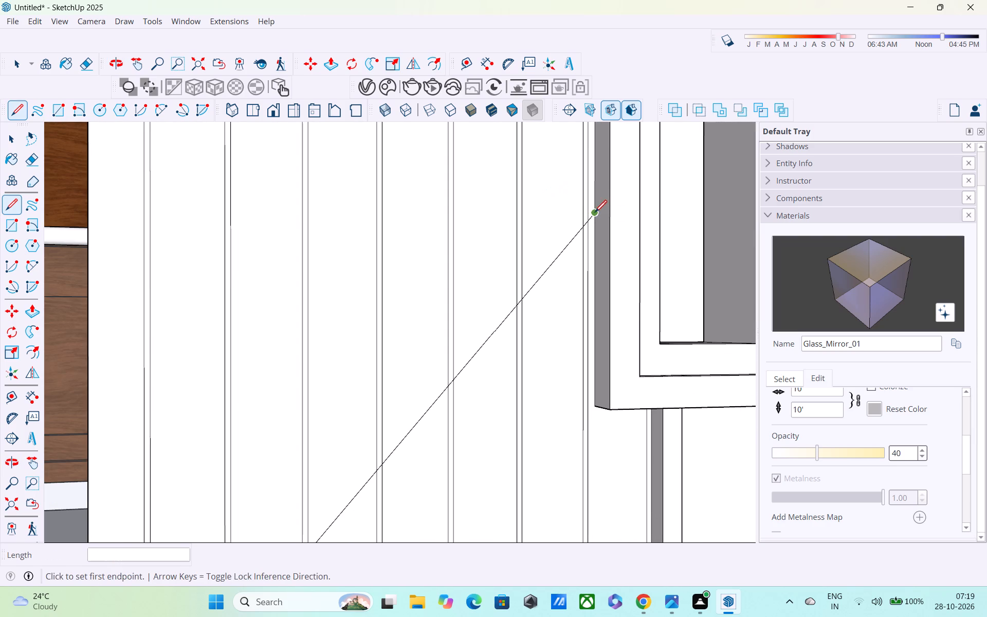
# Draw a diagonal line about 4' 9 5/8" from that window-frame point back across the strips to the hanging post's edge.
pyautogui.click(595, 213)
pyautogui.keyDown('shift'); pyautogui.scroll(-1, 593, 254); pyautogui.keyUp('shift')
pyautogui.keyDown('shift'); pyautogui.moveTo(601, 260); pyautogui.dragTo(716, 382, button='middle'); pyautogui.keyUp('shift')
pyautogui.scroll(1, 716, 382)
pyautogui.scroll(-6, 625, 346)
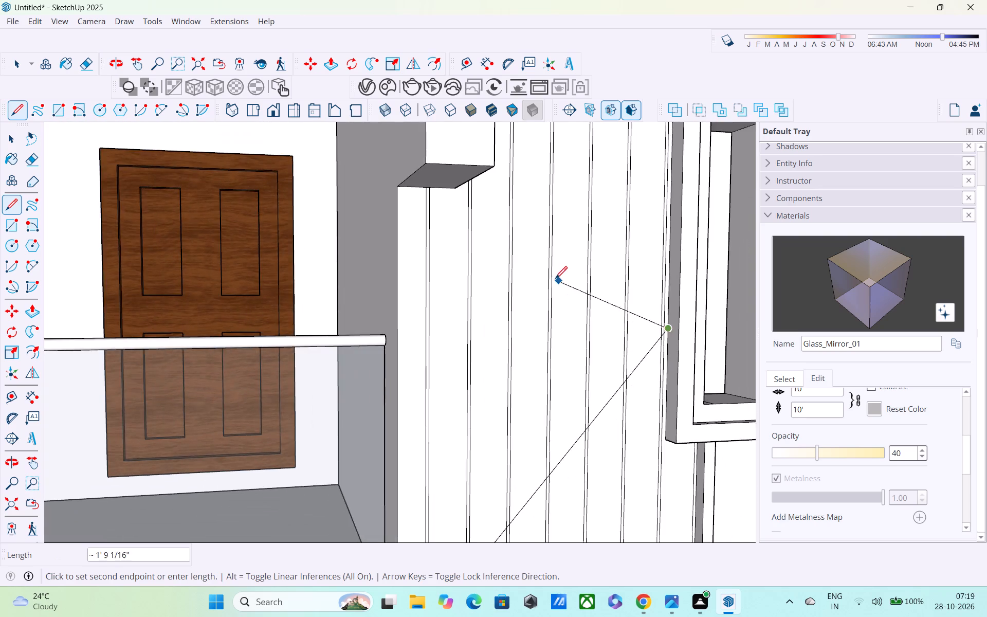
pyautogui.scroll(-4, 555, 280)
pyautogui.moveTo(555, 273); pyautogui.dragTo(480, 227, button='middle')
pyautogui.scroll(1, 480, 227)
pyautogui.scroll(-4, 487, 248)
pyautogui.moveTo(521, 253); pyautogui.dragTo(526, 281, button='middle')
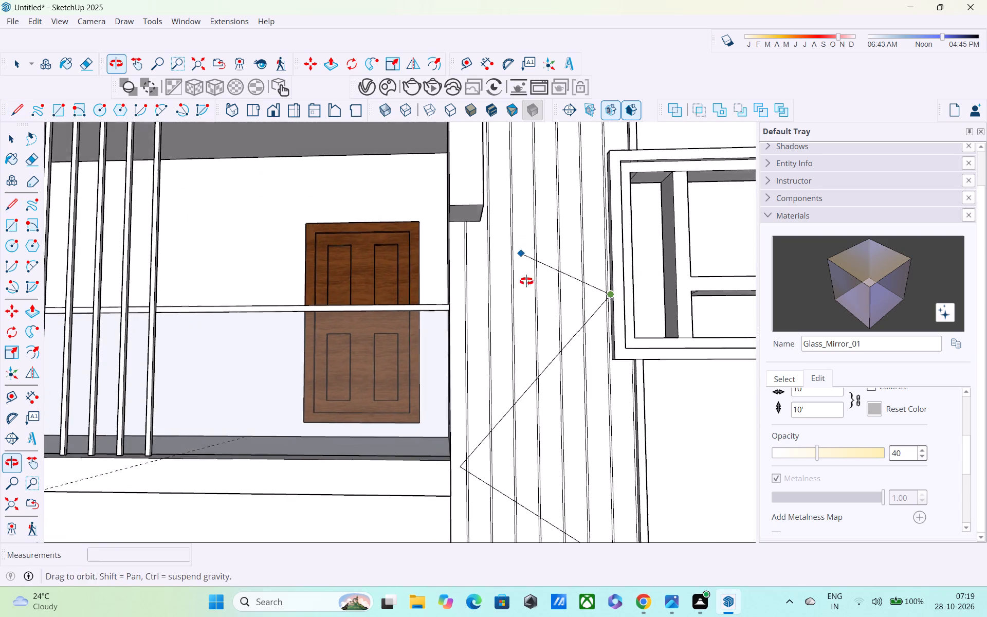
pyautogui.moveTo(526, 281); pyautogui.dragTo(535, 338, button='middle')
pyautogui.moveTo(554, 158); pyautogui.dragTo(417, 169, button='middle')
pyautogui.scroll(-1, 421, 169)
pyautogui.scroll(2, 514, 144)
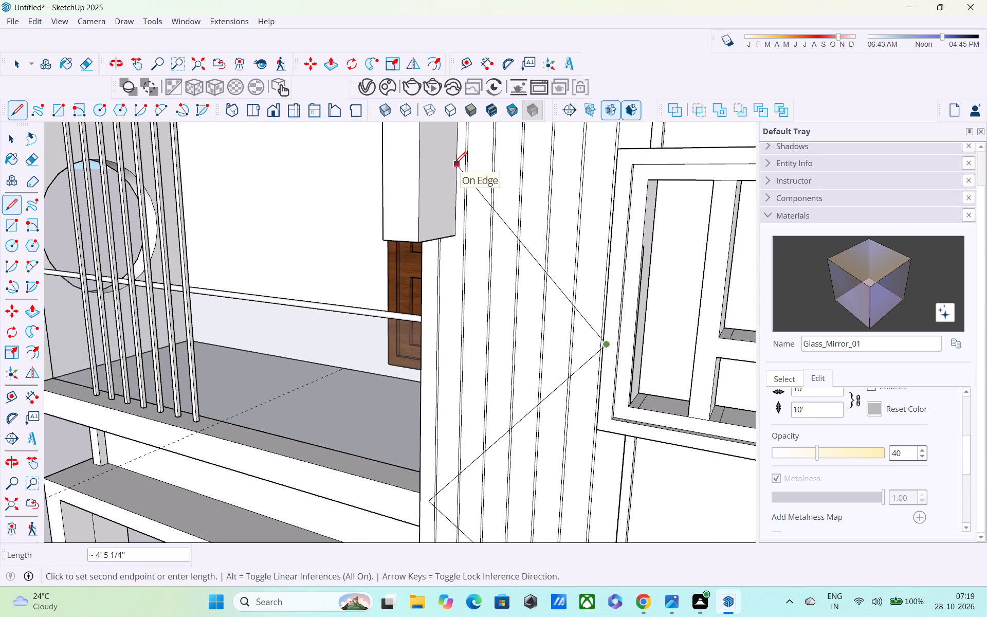
pyautogui.click(458, 137)
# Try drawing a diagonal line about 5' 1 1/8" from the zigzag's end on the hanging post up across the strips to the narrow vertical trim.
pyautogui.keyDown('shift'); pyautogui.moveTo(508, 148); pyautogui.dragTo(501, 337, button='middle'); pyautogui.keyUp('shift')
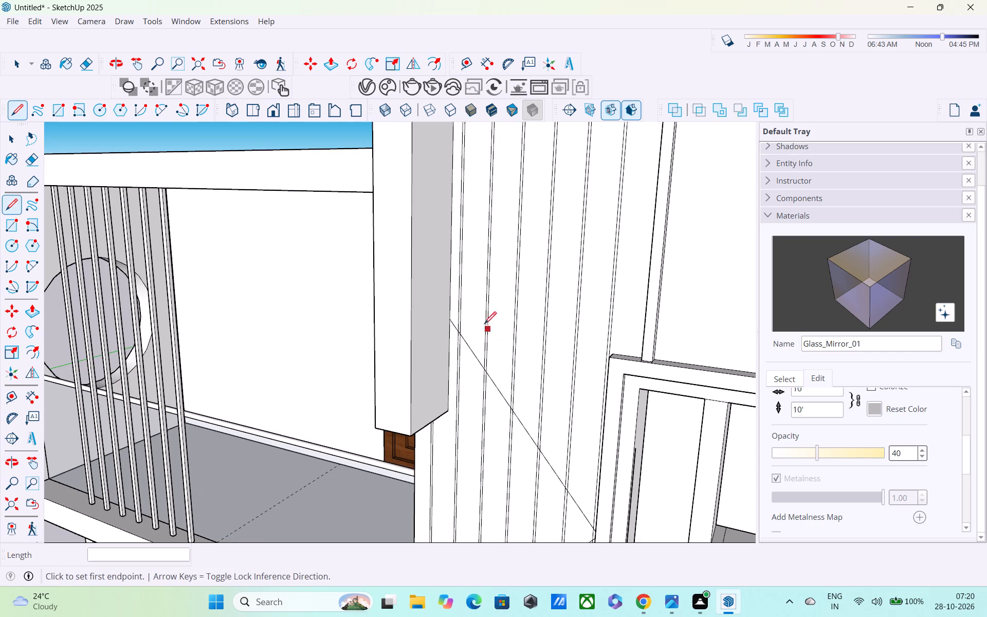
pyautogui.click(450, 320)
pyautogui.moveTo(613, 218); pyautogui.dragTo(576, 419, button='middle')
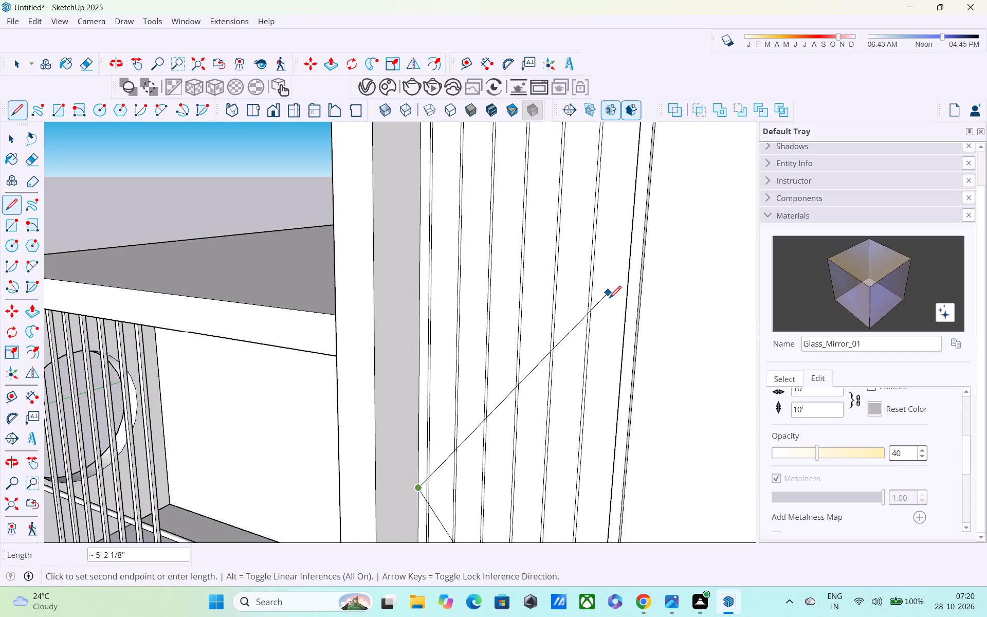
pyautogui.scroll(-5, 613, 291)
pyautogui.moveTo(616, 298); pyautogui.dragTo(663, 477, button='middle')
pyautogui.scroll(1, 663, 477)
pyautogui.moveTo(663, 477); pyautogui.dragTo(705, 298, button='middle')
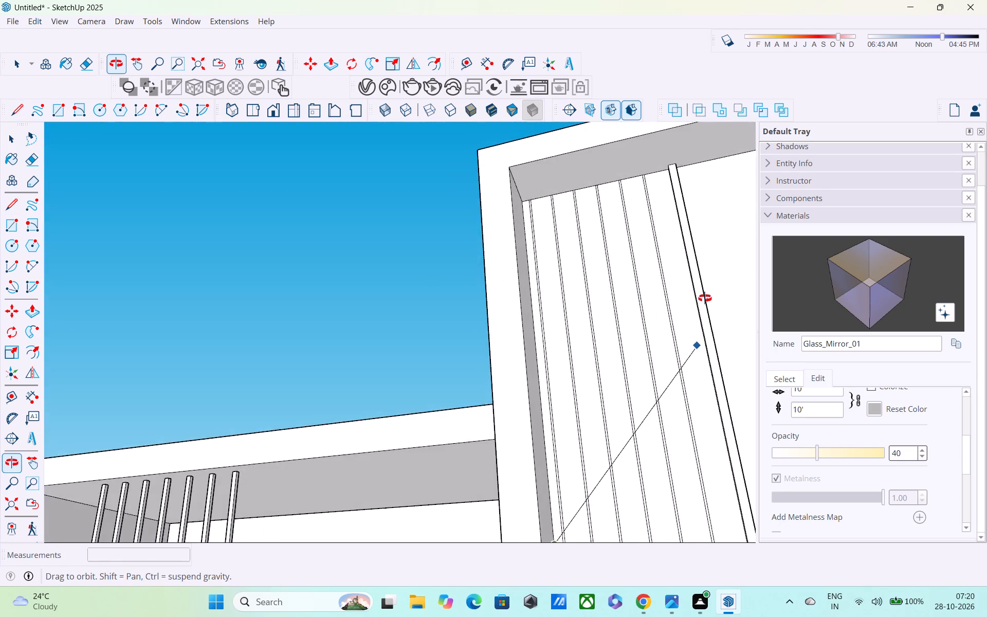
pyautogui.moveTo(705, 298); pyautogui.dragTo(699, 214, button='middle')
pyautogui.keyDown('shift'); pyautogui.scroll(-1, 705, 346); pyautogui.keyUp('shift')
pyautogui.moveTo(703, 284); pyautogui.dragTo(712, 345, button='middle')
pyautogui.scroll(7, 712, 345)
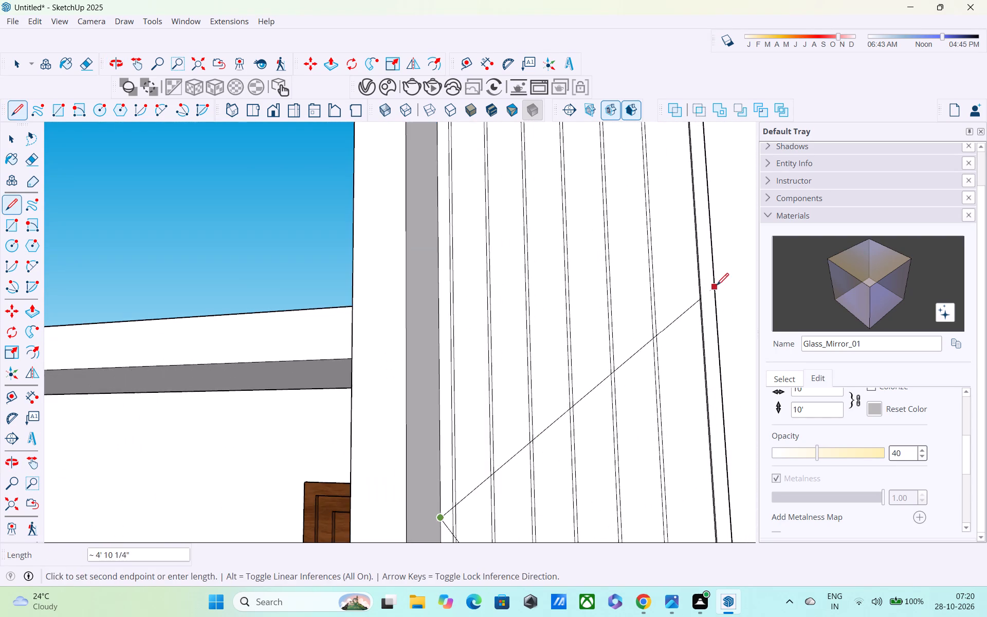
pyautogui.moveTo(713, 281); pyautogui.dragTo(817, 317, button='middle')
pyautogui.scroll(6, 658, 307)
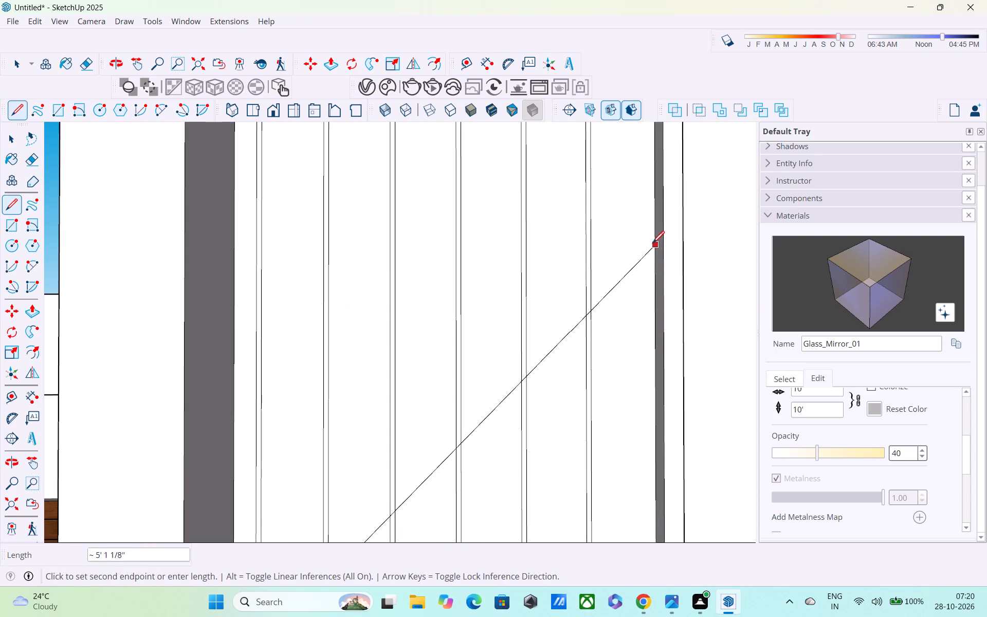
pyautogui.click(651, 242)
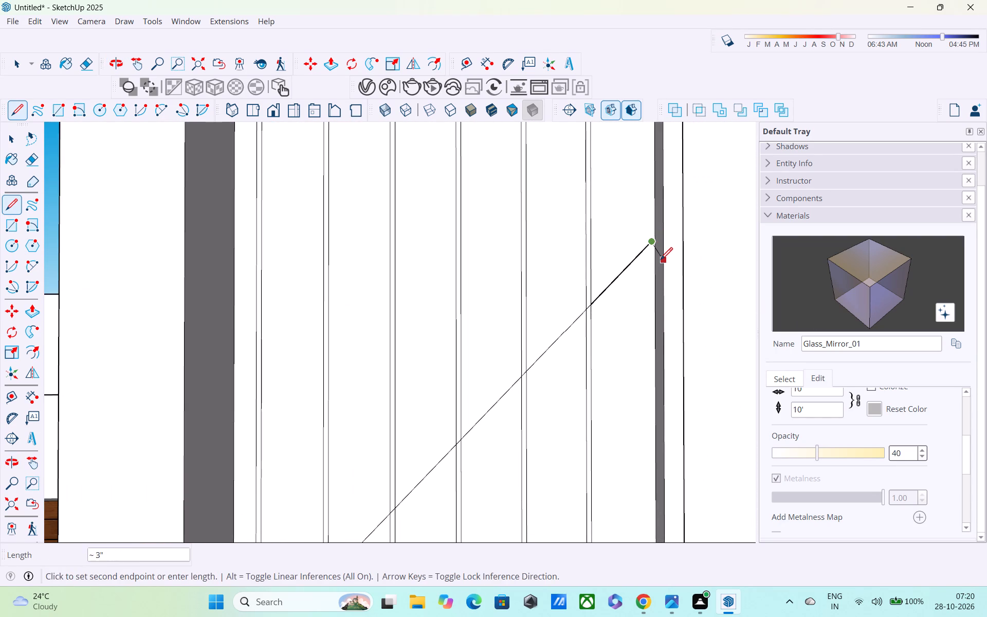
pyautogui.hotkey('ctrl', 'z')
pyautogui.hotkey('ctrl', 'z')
# Draw a diagonal line about 5' 5 15/16" from the zigzag's end at the hanging post up across the strips to the narrow vertical trim's edge.
pyautogui.scroll(-2, 660, 262)
pyautogui.keyDown('shift'); pyautogui.moveTo(657, 243); pyautogui.dragTo(657, 142, button='middle'); pyautogui.keyUp('shift')
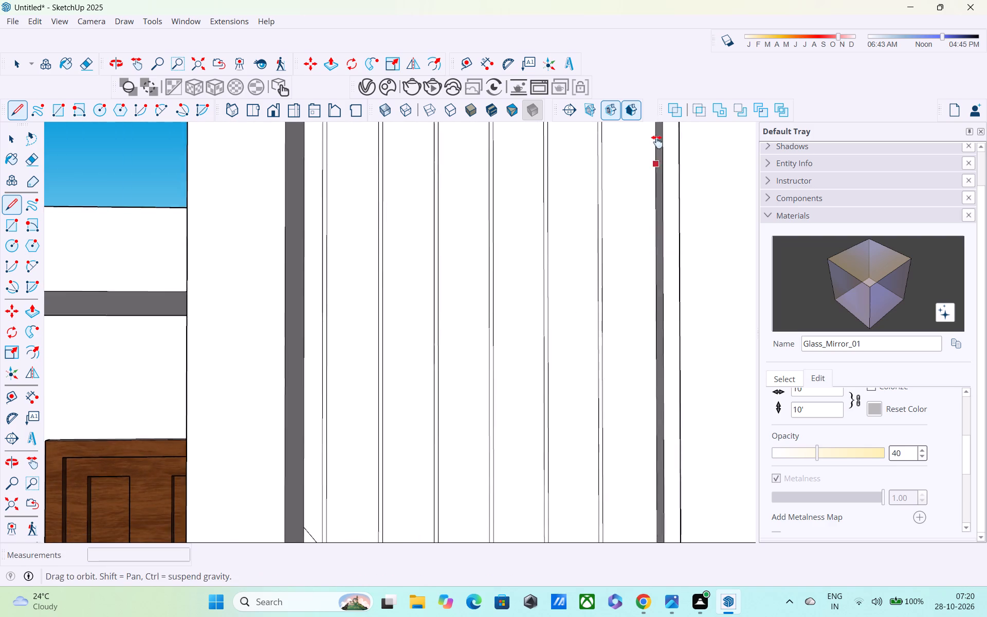
pyautogui.keyDown('shift'); pyautogui.moveTo(657, 142); pyautogui.dragTo(657, 107, button='middle'); pyautogui.keyUp('shift')
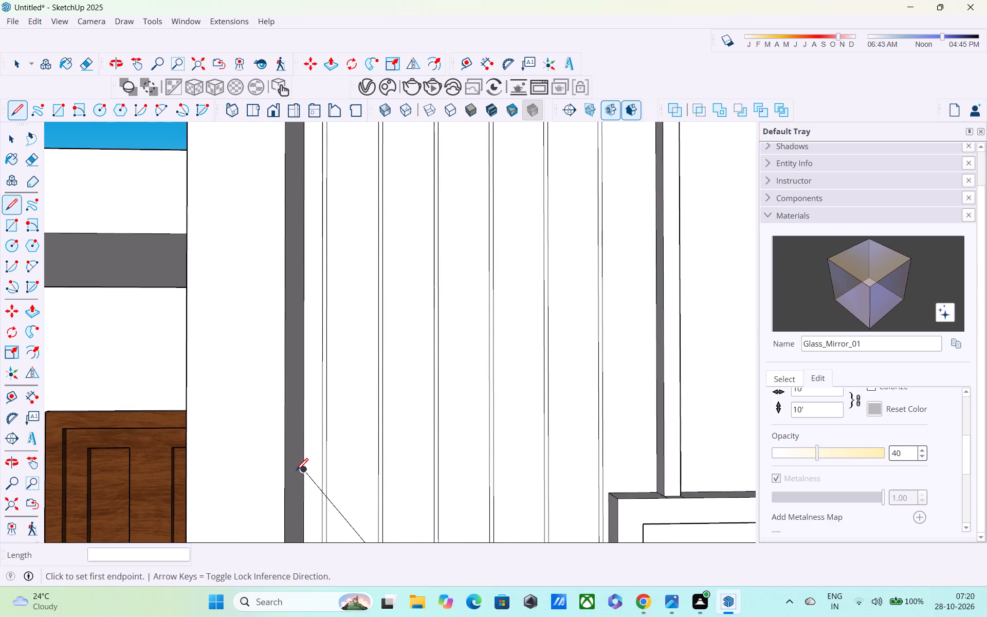
pyautogui.click(305, 471)
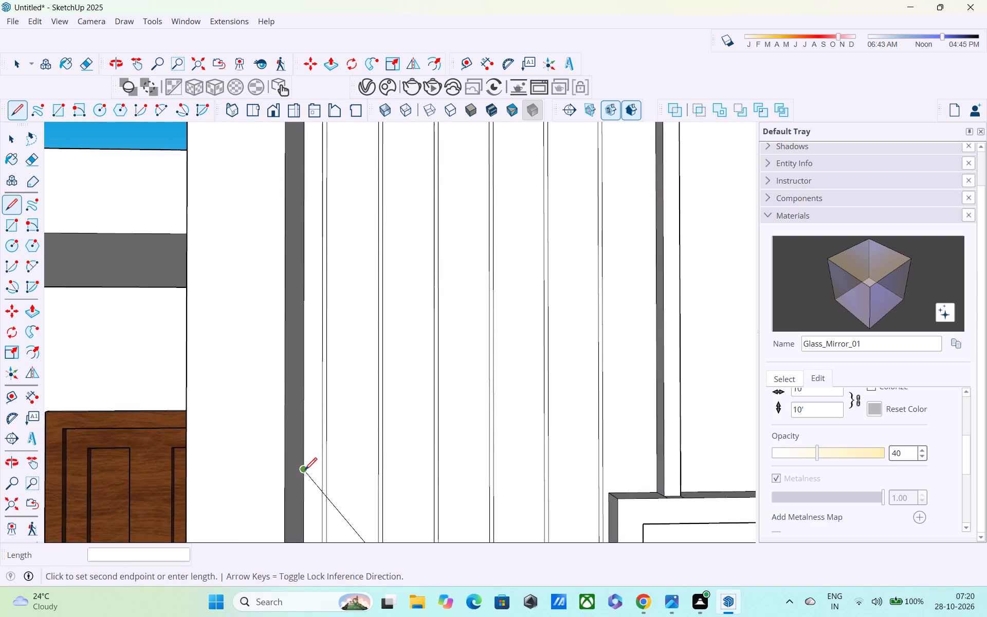
pyautogui.moveTo(499, 331); pyautogui.dragTo(466, 485, button='middle')
pyautogui.scroll(-1, 509, 382)
pyautogui.moveTo(566, 310); pyautogui.dragTo(685, 325, button='middle')
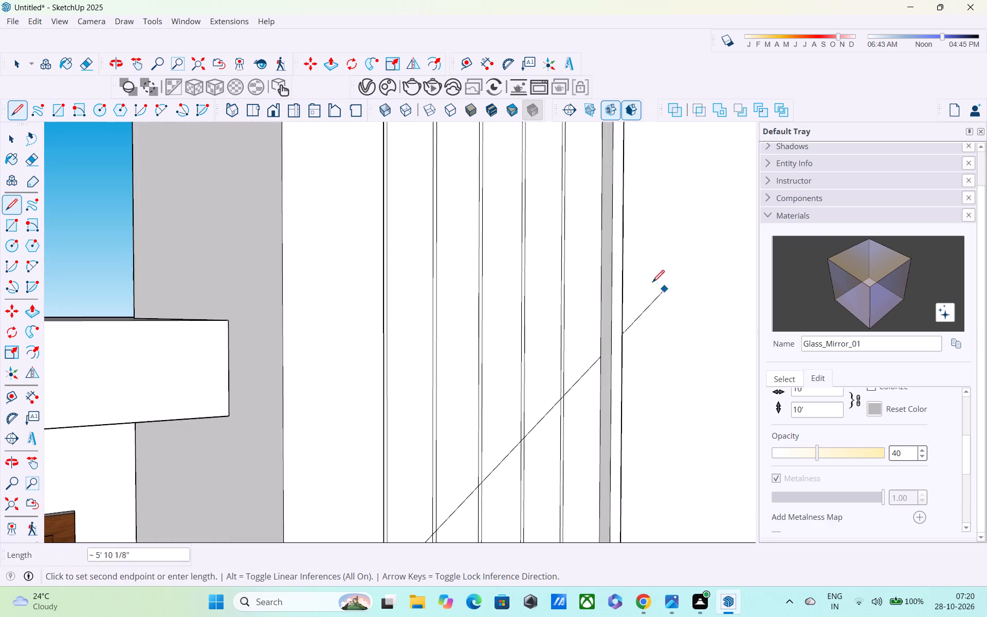
pyautogui.scroll(3, 639, 276)
pyautogui.click(588, 221)
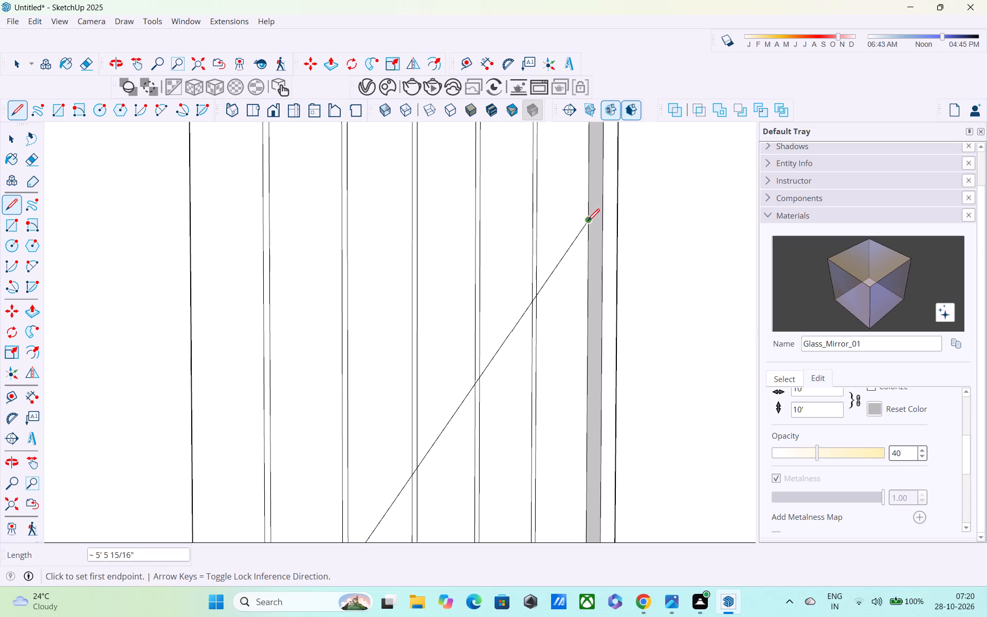
# Continue the zigzag with a diagonal line about 5' 4 7/8" from the trim's edge back across the strips to the roof beam's underside.
pyautogui.click(585, 223)
pyautogui.keyDown('shift'); pyautogui.moveTo(529, 194); pyautogui.dragTo(520, 342, button='middle'); pyautogui.keyUp('shift')
pyautogui.scroll(-5, 520, 314)
pyautogui.scroll(1, 524, 312)
pyautogui.scroll(-1, 523, 296)
pyautogui.keyDown('shift'); pyautogui.moveTo(523, 304); pyautogui.dragTo(521, 364, button='middle'); pyautogui.keyUp('shift')
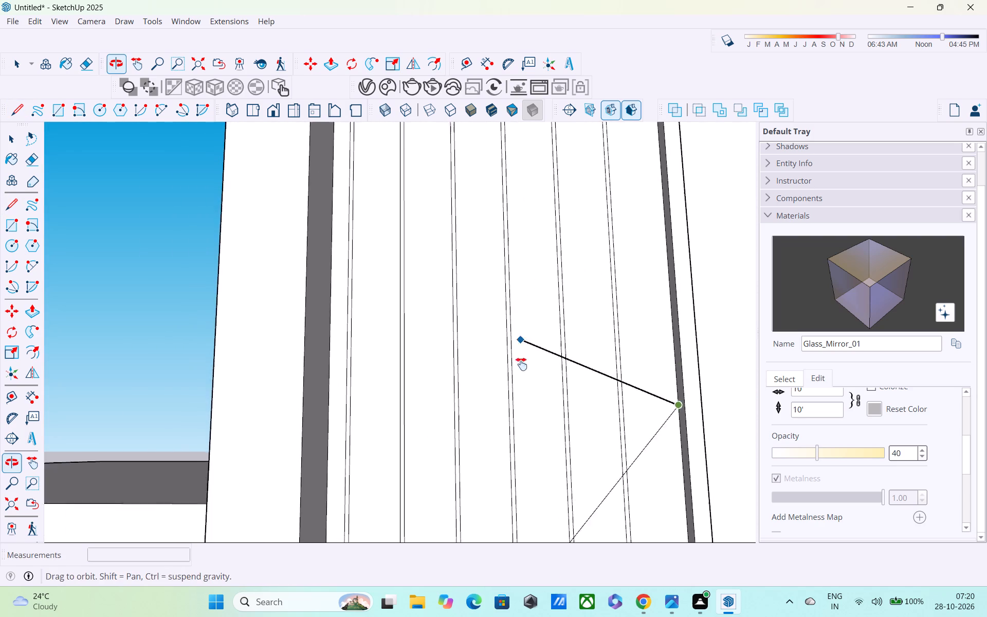
pyautogui.keyDown('shift'); pyautogui.moveTo(521, 364); pyautogui.dragTo(521, 536, button='middle'); pyautogui.keyUp('shift')
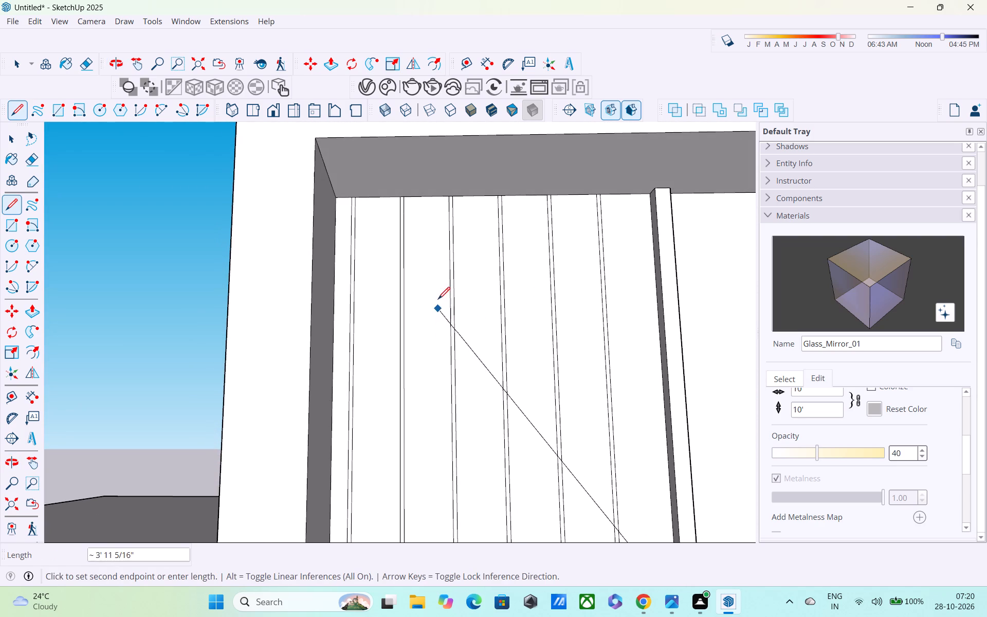
pyautogui.scroll(3, 440, 266)
pyautogui.moveTo(444, 239); pyautogui.dragTo(441, 300, button='middle')
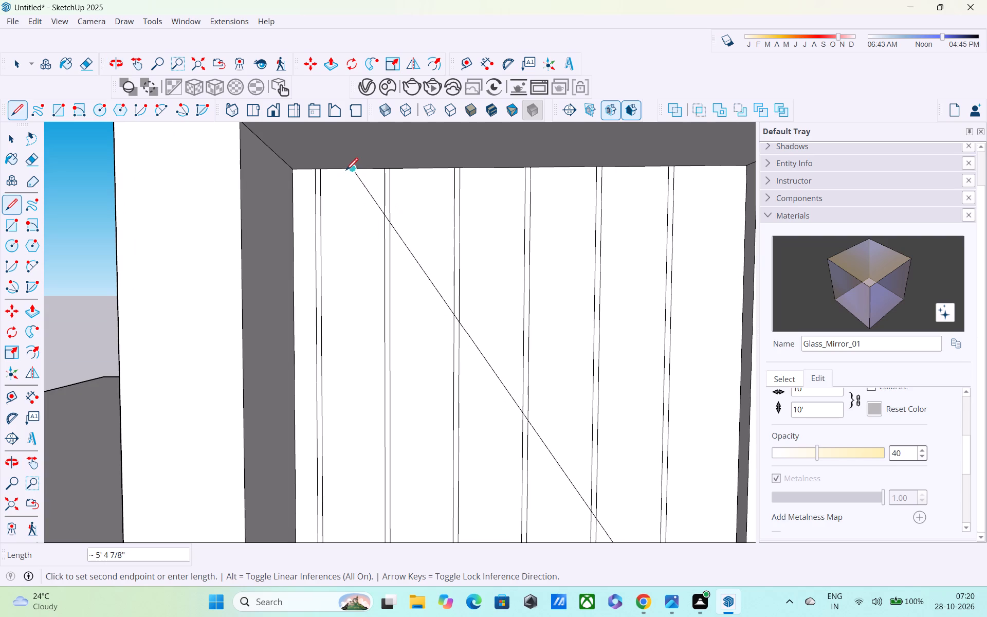
pyautogui.click(360, 170)
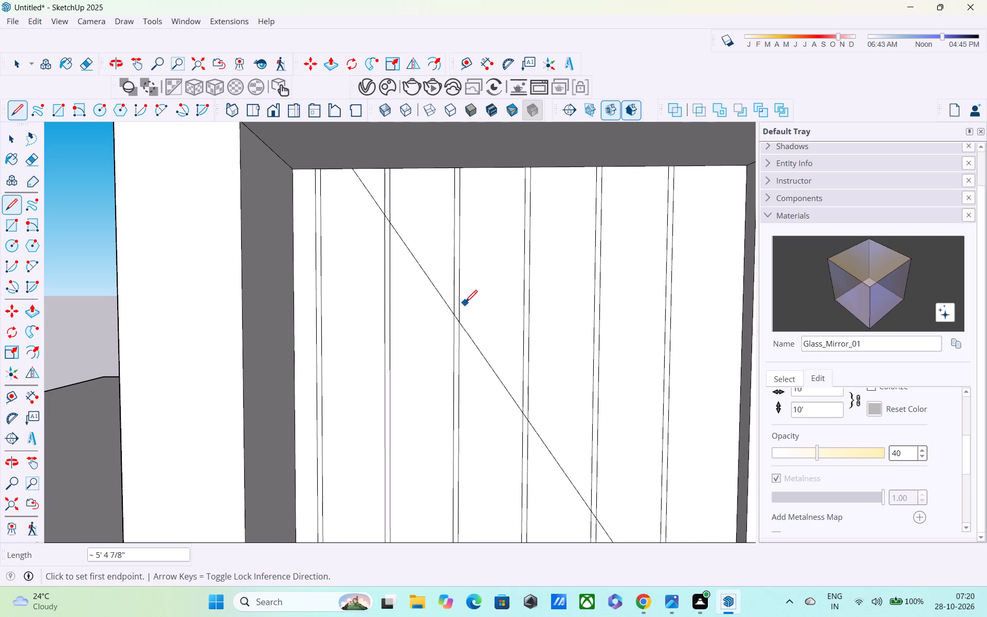
# Examine the full zigzag across the strips, up close and across the whole house facade.
pyautogui.scroll(-3, 465, 303)
pyautogui.moveTo(470, 318); pyautogui.dragTo(456, 235, button='middle')
pyautogui.scroll(-4, 455, 237)
pyautogui.moveTo(484, 342); pyautogui.dragTo(477, 263, button='middle')
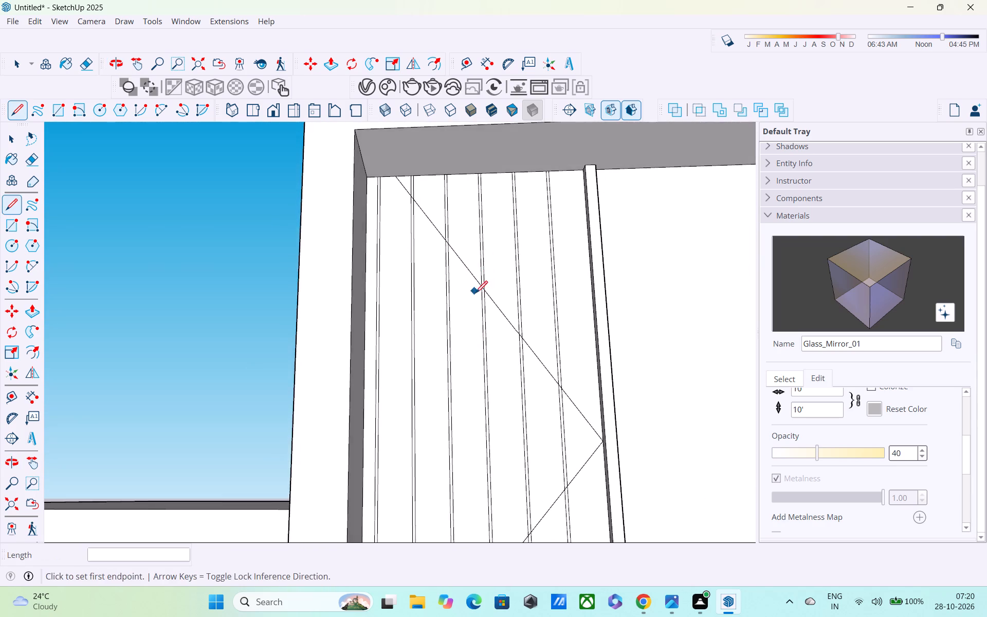
pyautogui.scroll(-3, 477, 297)
pyautogui.press('space')
pyautogui.press('f')
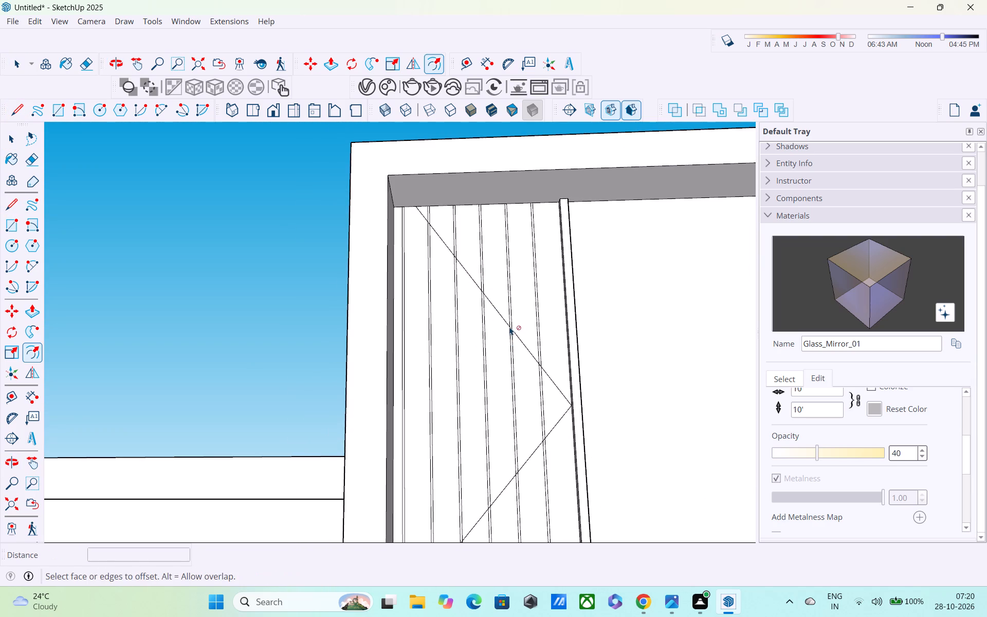
pyautogui.press('v')
pyautogui.moveTo(505, 329); pyautogui.dragTo(493, 357, button='middle')
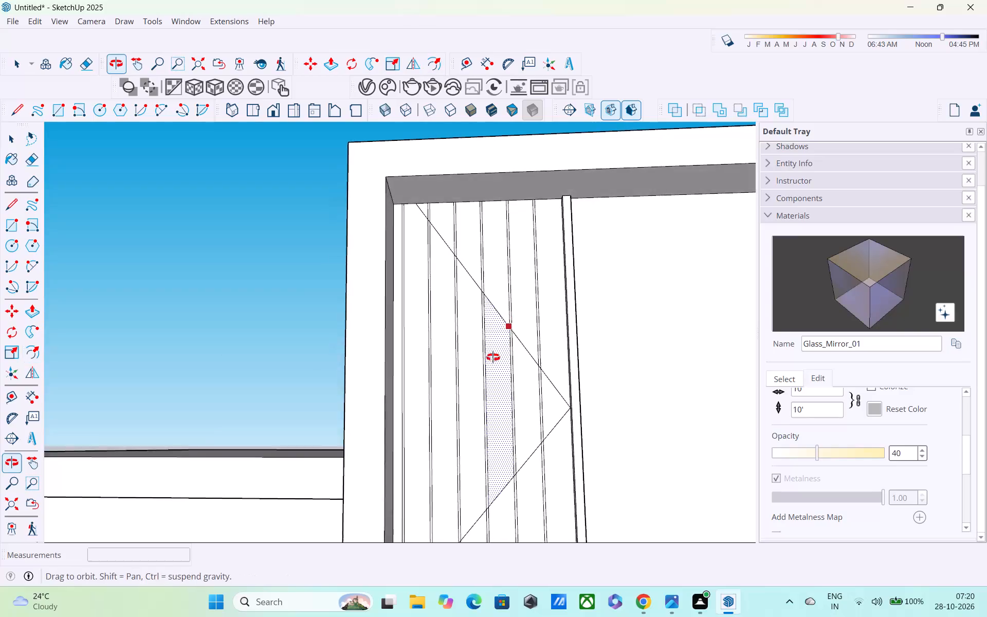
pyautogui.moveTo(493, 357); pyautogui.dragTo(425, 374, button='middle')
pyautogui.scroll(-3, 454, 335)
pyautogui.press('space')
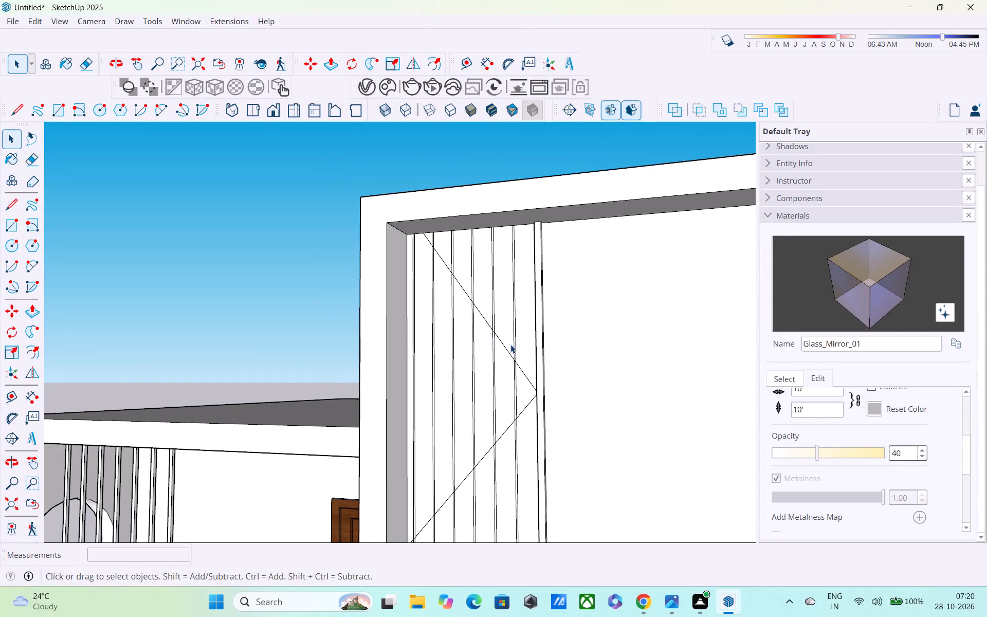
pyautogui.scroll(1, 510, 344)
pyautogui.scroll(-5, 510, 344)
pyautogui.scroll(-6, 522, 392)
pyautogui.moveTo(511, 434); pyautogui.dragTo(522, 293, button='middle')
pyautogui.scroll(-3, 522, 297)
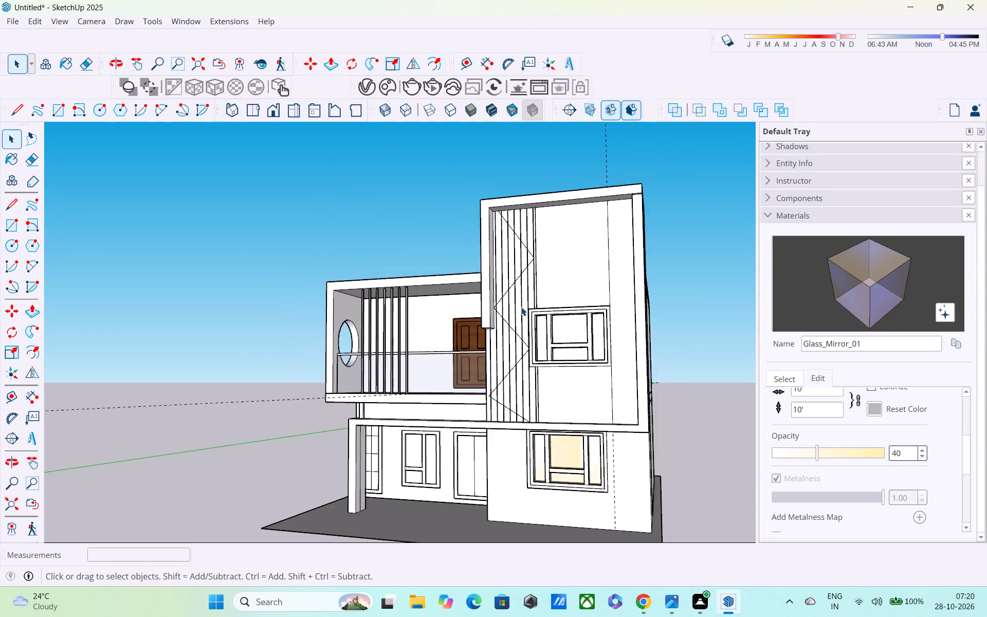
pyautogui.moveTo(520, 315); pyautogui.dragTo(560, 367, button='middle')
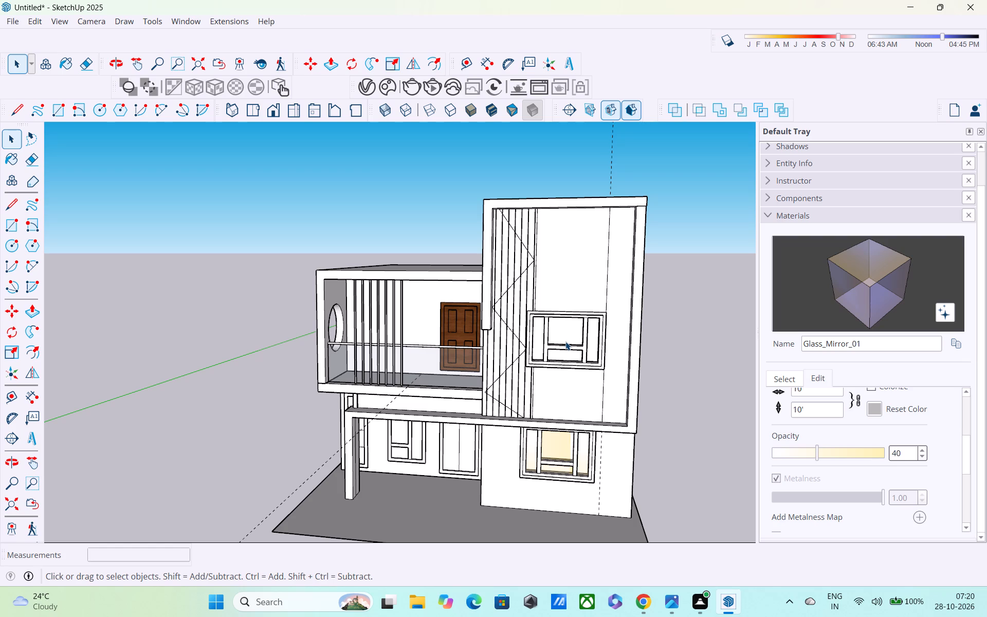
# Draw a 3" line along the roof beam's lower edge from the zigzag's upper end toward the adjacent strip.
pyautogui.scroll(4, 565, 336)
pyautogui.scroll(4, 505, 205)
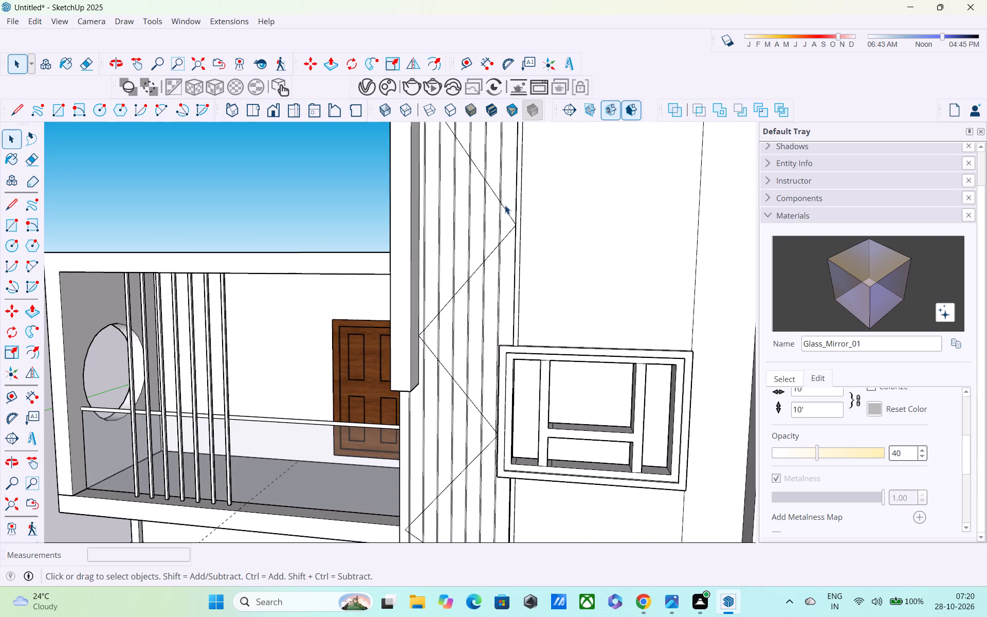
pyautogui.click(506, 211)
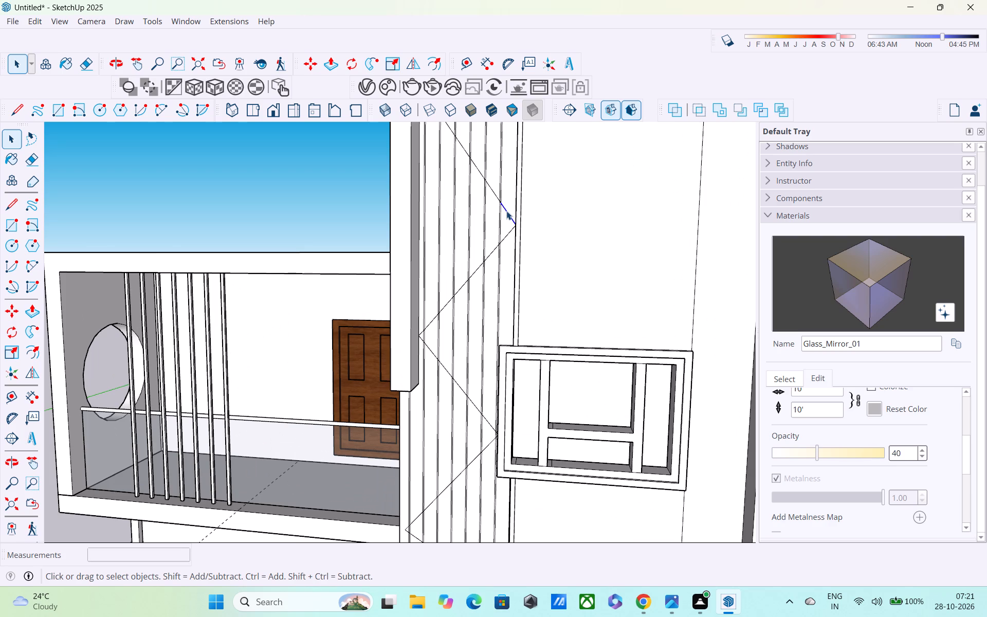
pyautogui.press('space')
pyautogui.press('l')
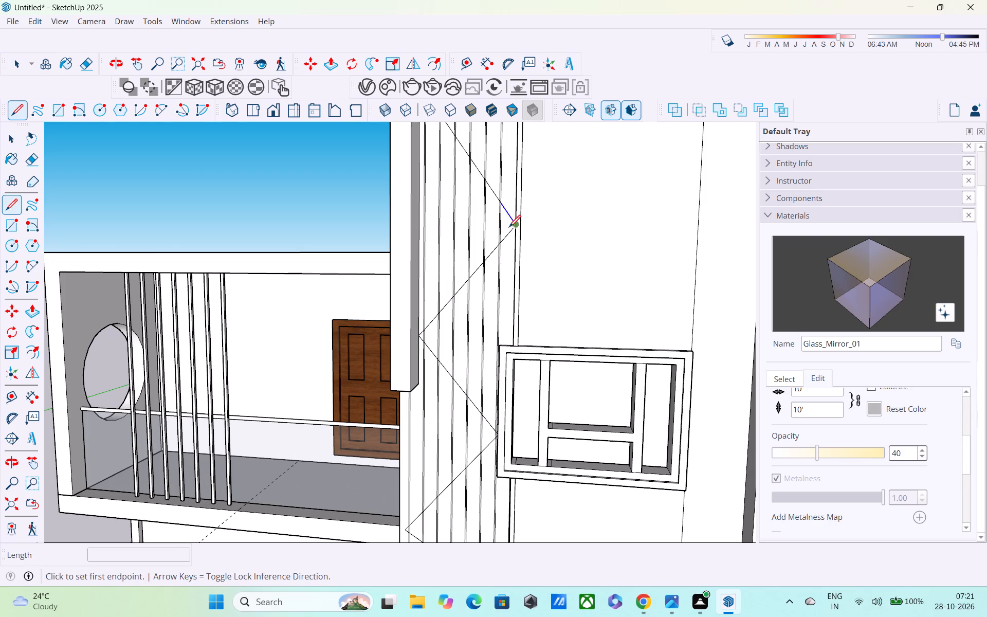
pyautogui.keyDown('shift'); pyautogui.moveTo(507, 241); pyautogui.dragTo(536, 470, button='middle'); pyautogui.keyUp('shift')
pyautogui.moveTo(463, 340); pyautogui.dragTo(476, 219, button='middle')
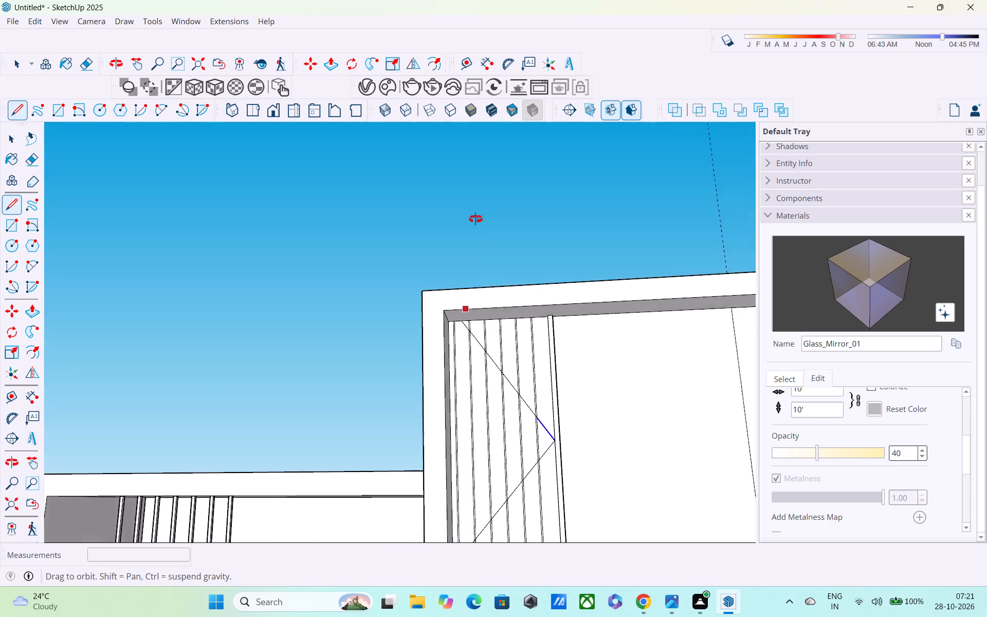
pyautogui.moveTo(476, 219); pyautogui.dragTo(479, 195, button='middle')
pyautogui.scroll(4, 475, 341)
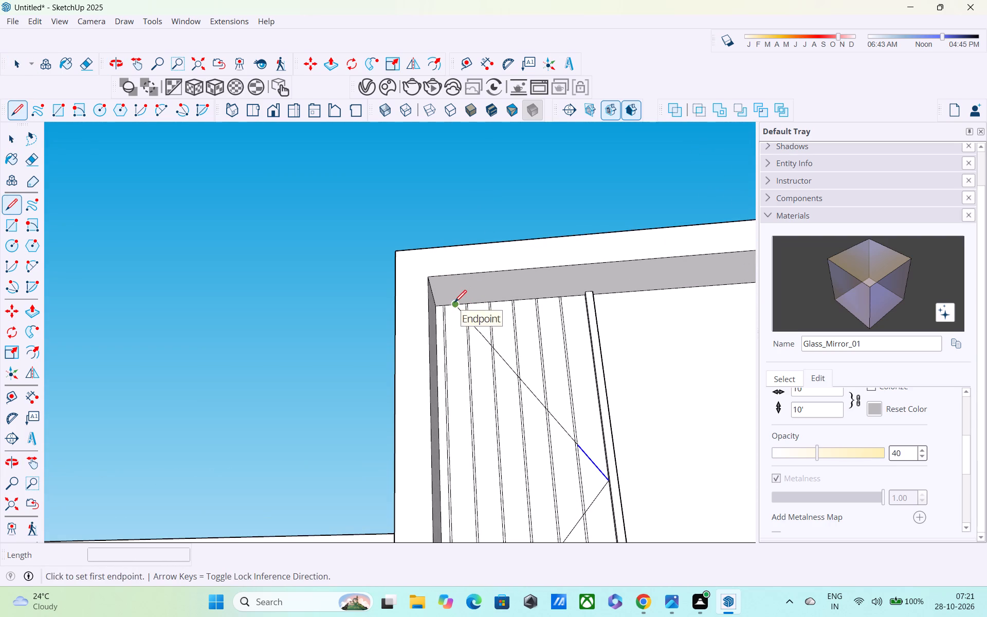
pyautogui.click(454, 303)
pyautogui.scroll(3, 475, 300)
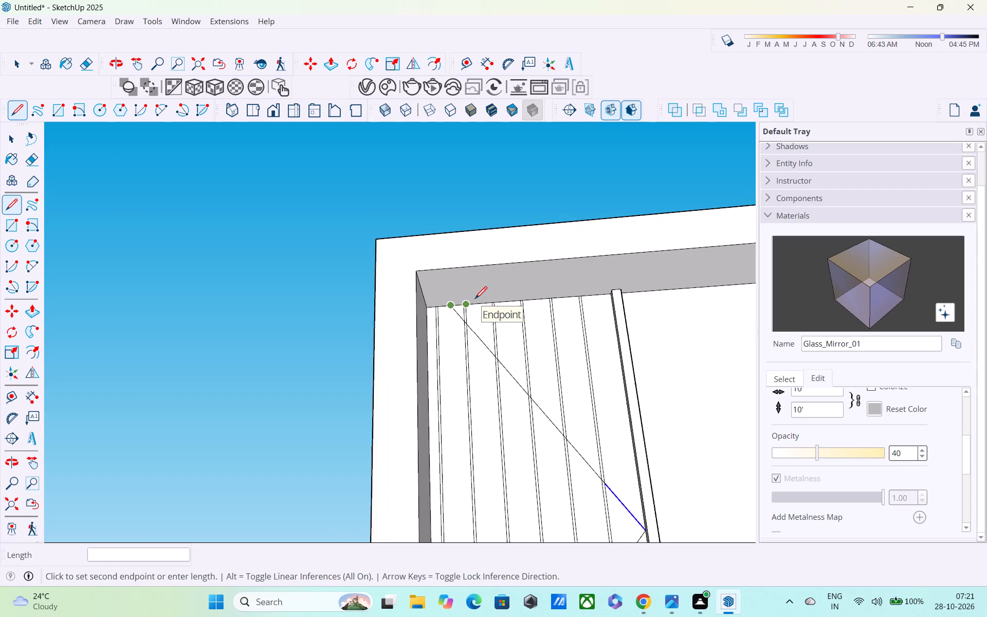
pyautogui.scroll(1, 475, 300)
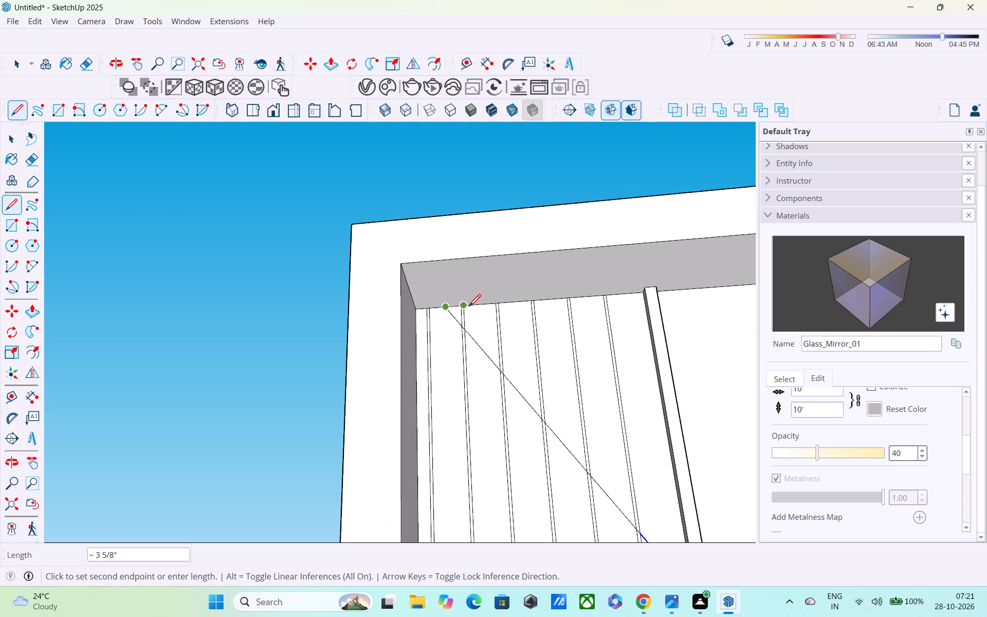
pyautogui.write('3"')
pyautogui.press('Return')
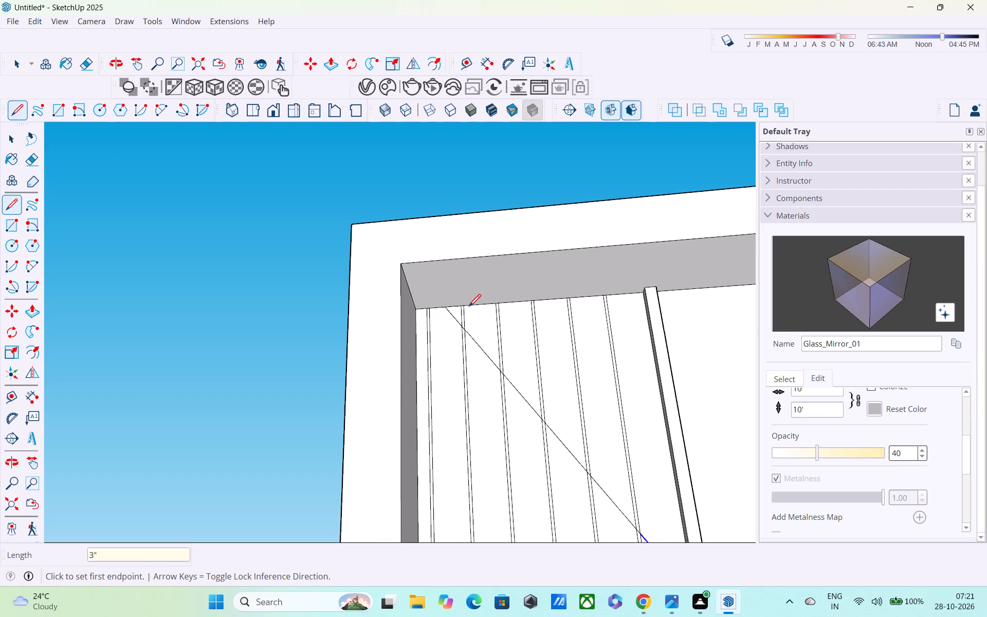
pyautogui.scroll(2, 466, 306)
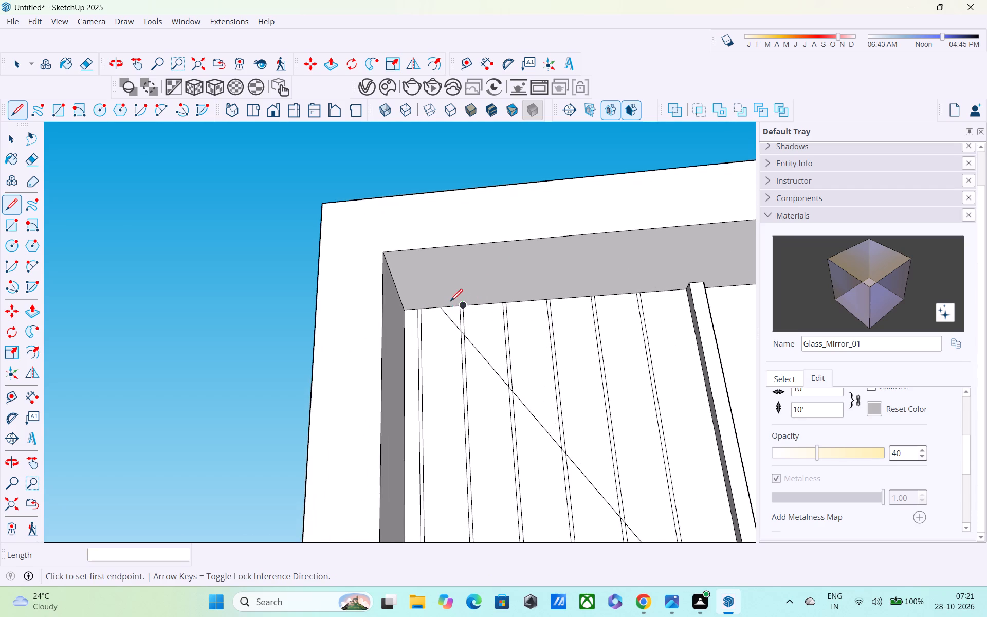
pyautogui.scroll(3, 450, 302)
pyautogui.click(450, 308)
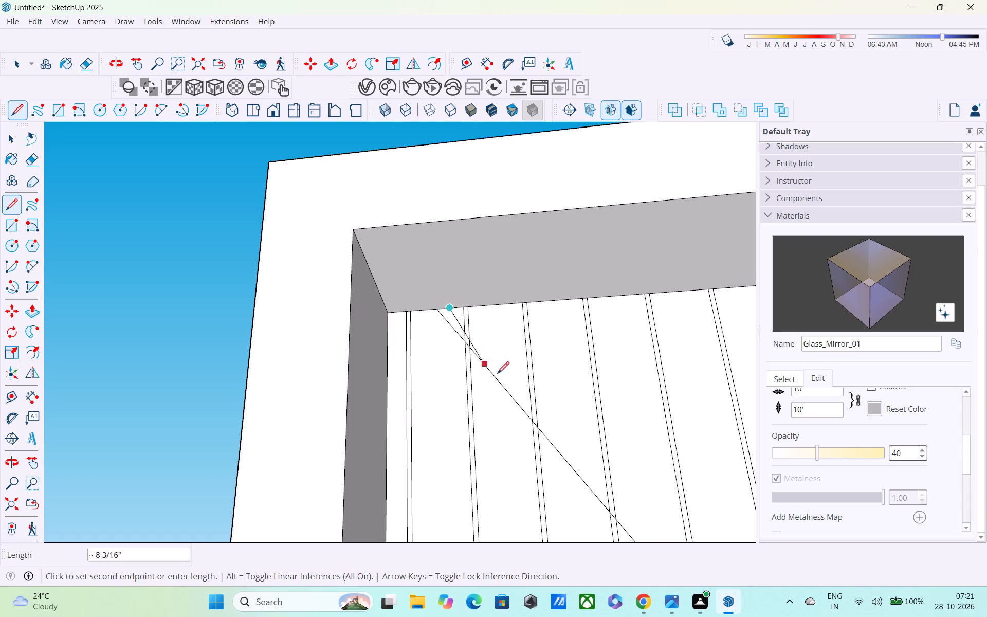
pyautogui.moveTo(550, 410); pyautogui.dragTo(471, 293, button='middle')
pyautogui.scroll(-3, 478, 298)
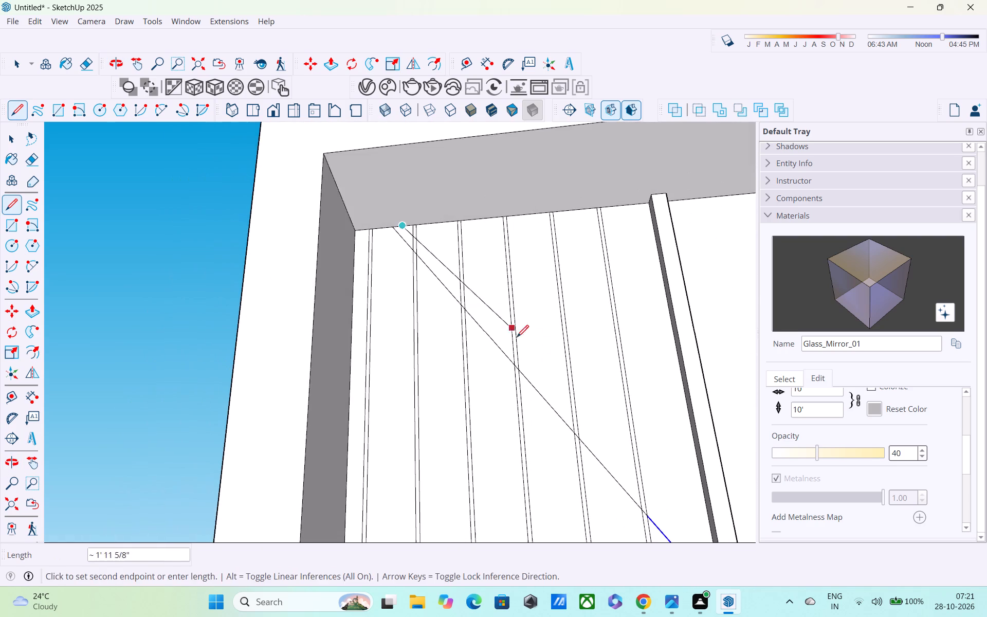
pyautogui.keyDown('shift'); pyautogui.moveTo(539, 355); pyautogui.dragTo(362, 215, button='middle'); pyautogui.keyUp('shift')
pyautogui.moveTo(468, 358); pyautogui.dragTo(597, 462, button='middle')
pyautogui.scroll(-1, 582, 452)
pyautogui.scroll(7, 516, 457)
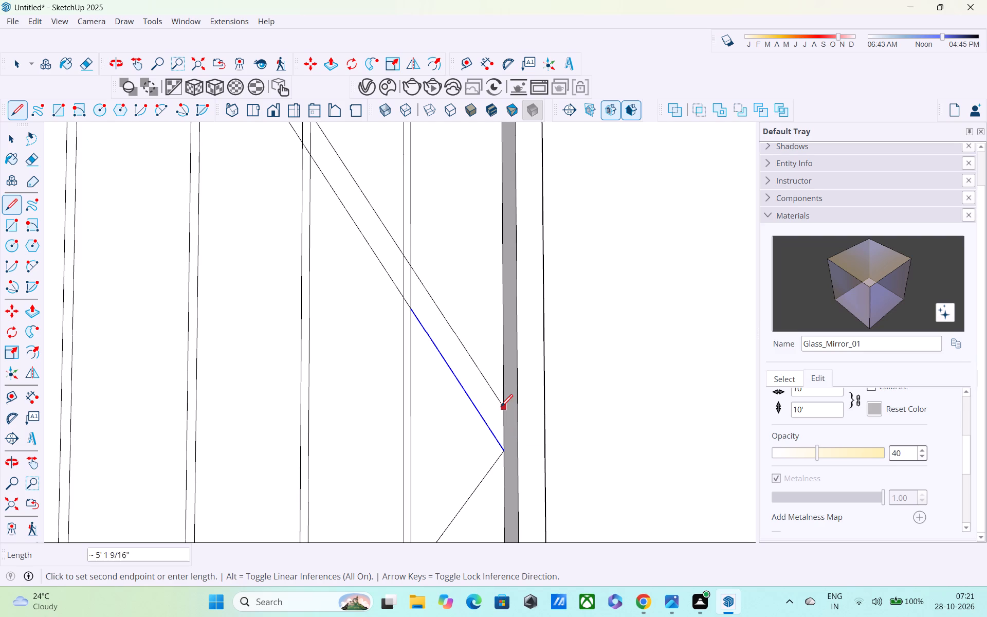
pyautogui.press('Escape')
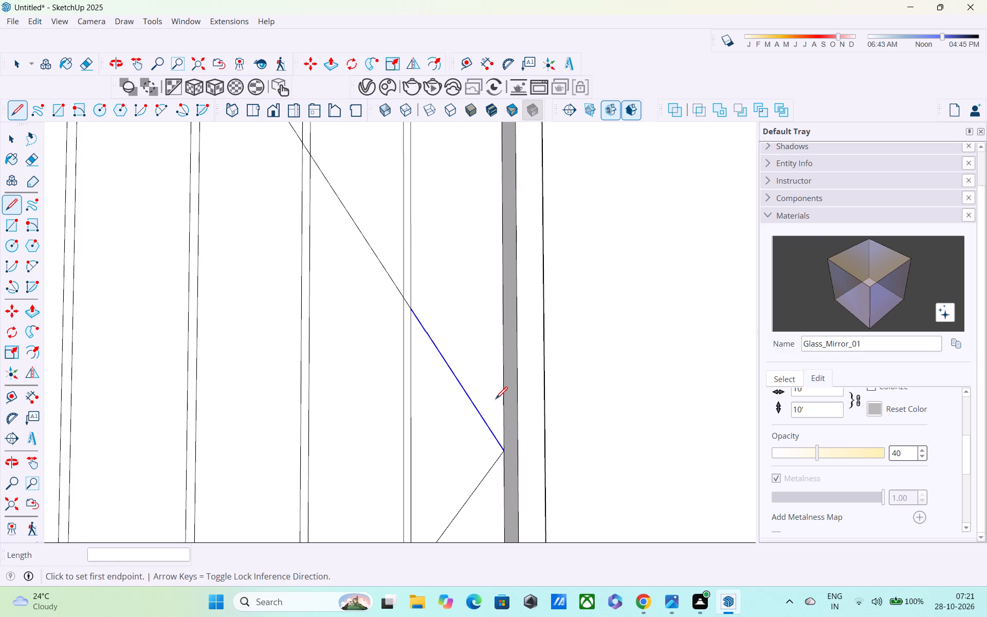
# Draw a 3" line up the narrow vertical trim's edge from the zigzag's corner.
pyautogui.click(504, 455)
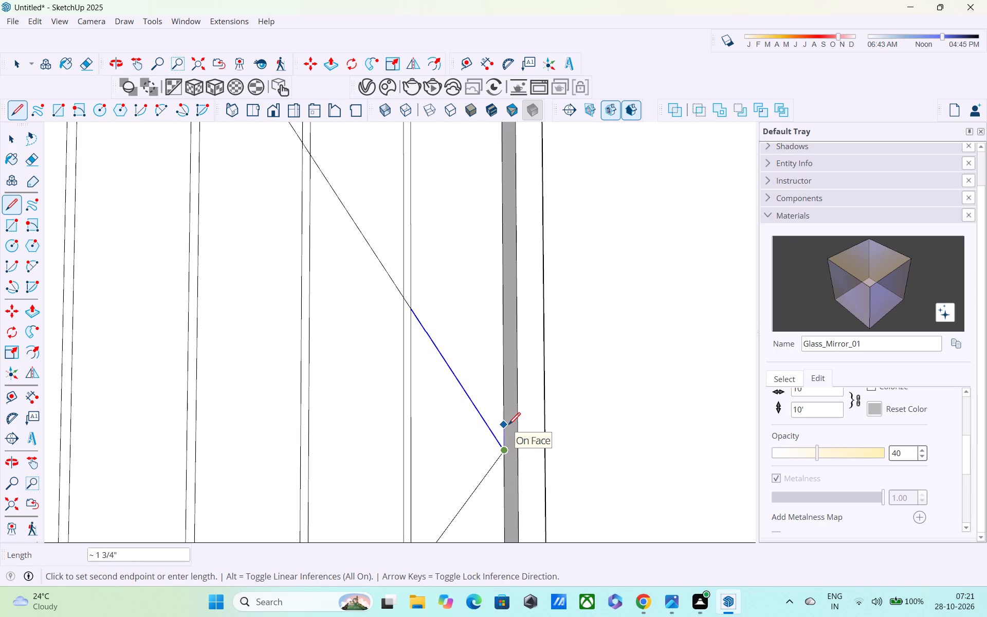
pyautogui.write('3"')
pyautogui.press('Return')
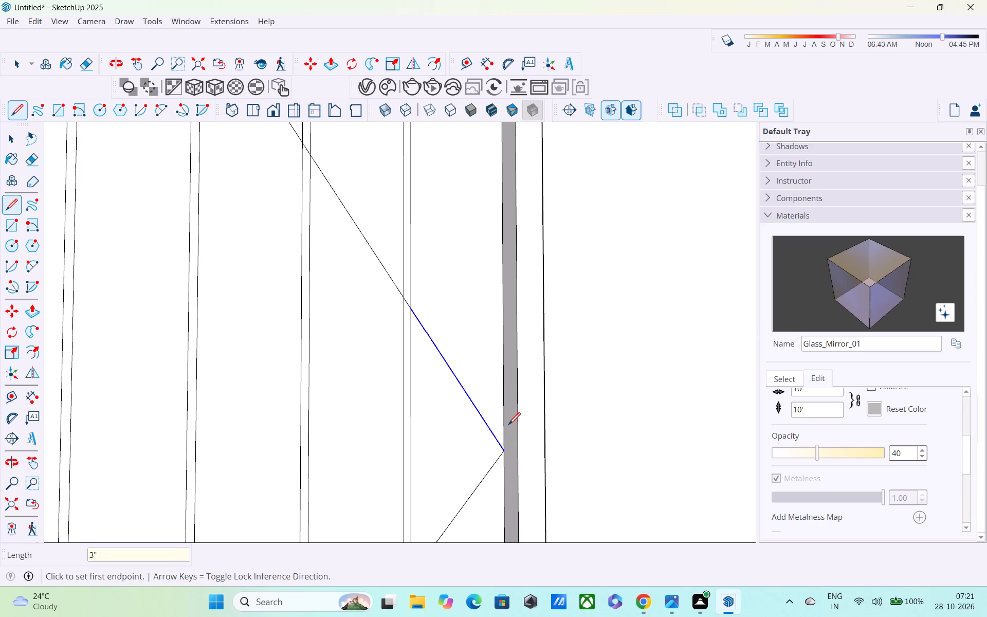
pyautogui.click(508, 453)
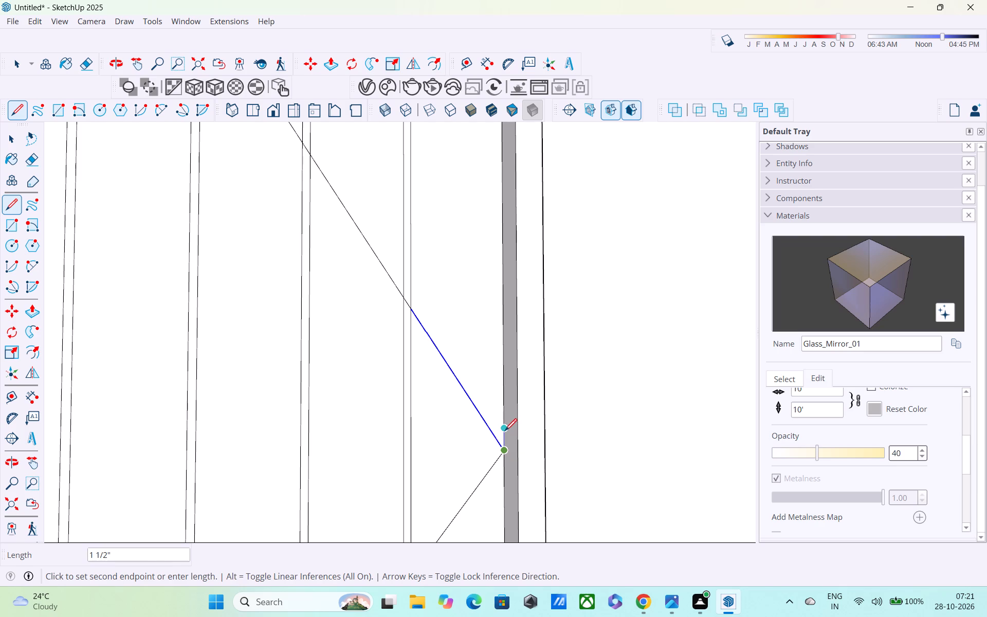
pyautogui.click(505, 432)
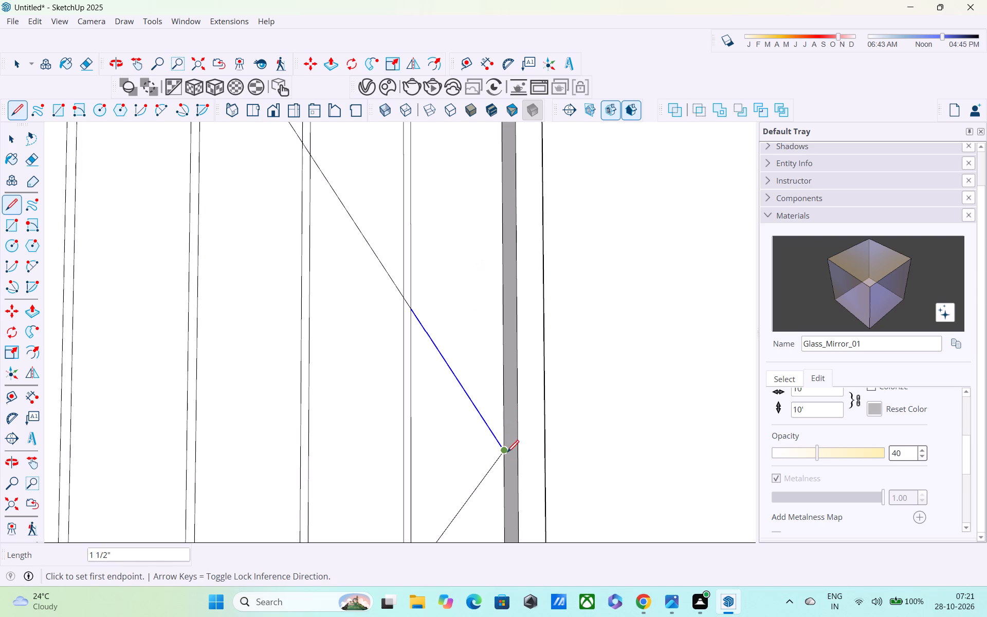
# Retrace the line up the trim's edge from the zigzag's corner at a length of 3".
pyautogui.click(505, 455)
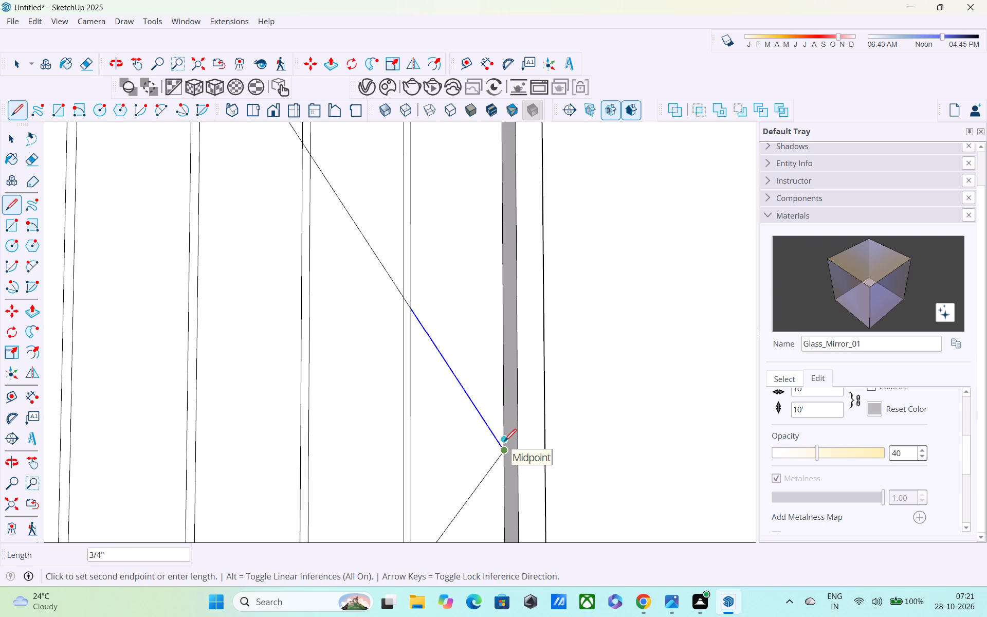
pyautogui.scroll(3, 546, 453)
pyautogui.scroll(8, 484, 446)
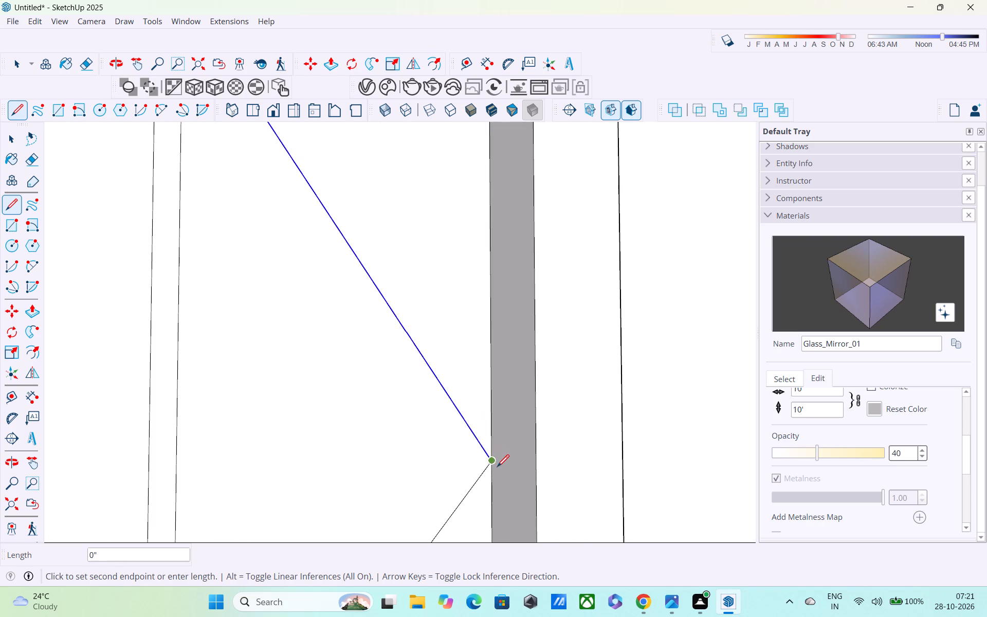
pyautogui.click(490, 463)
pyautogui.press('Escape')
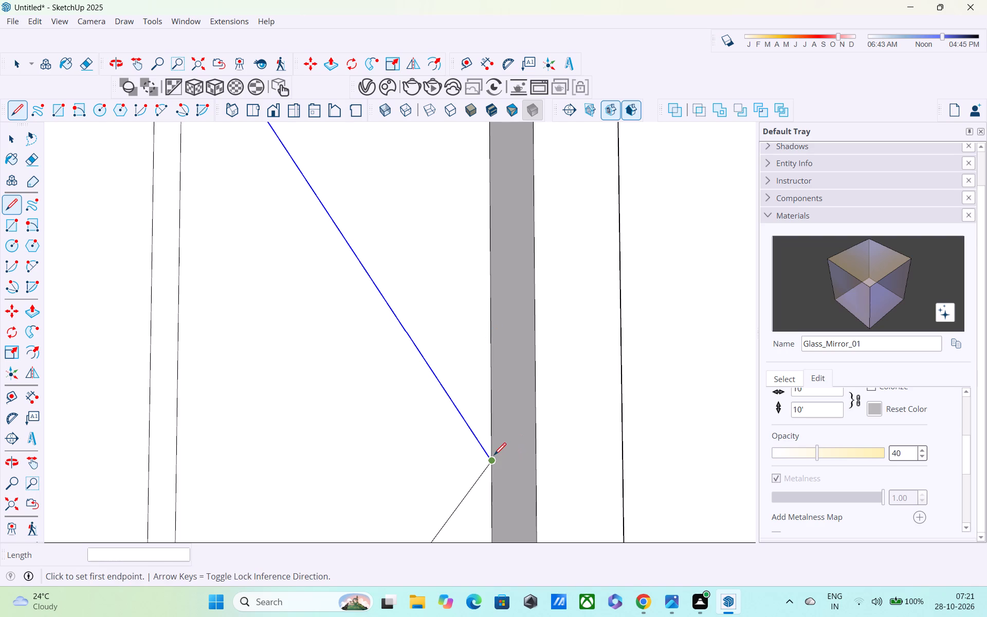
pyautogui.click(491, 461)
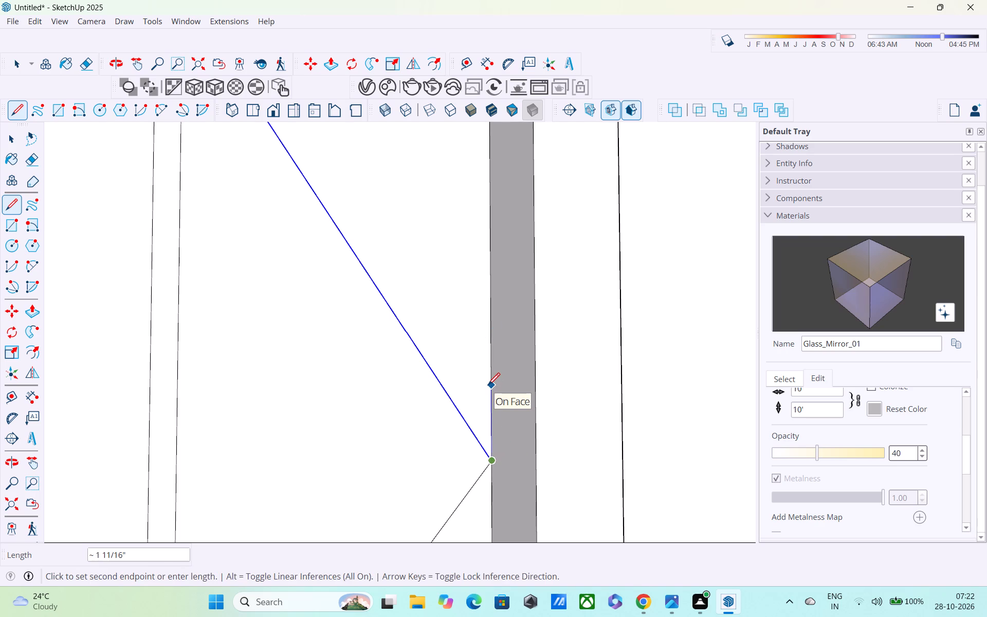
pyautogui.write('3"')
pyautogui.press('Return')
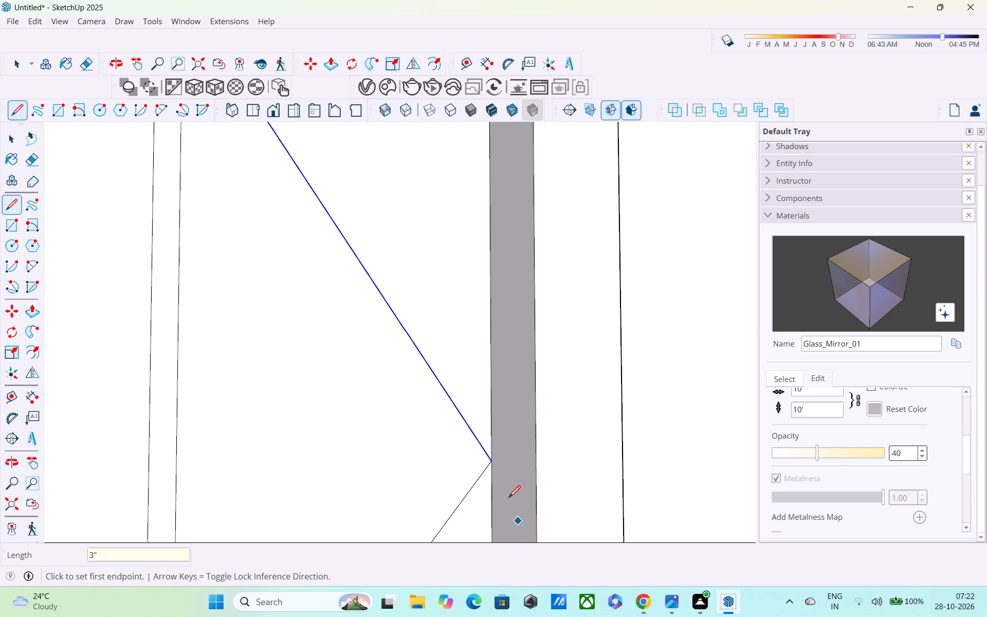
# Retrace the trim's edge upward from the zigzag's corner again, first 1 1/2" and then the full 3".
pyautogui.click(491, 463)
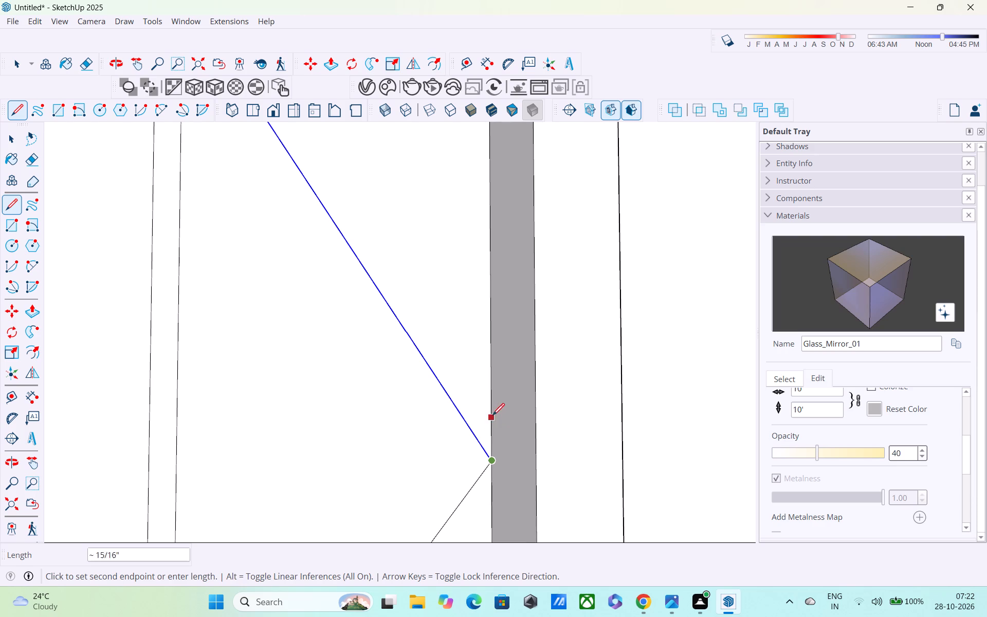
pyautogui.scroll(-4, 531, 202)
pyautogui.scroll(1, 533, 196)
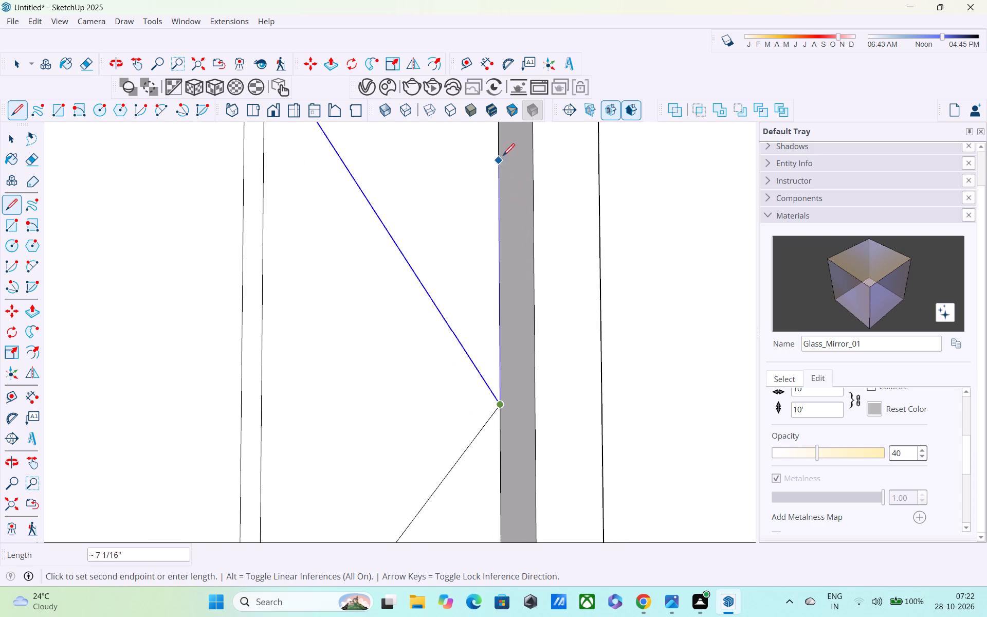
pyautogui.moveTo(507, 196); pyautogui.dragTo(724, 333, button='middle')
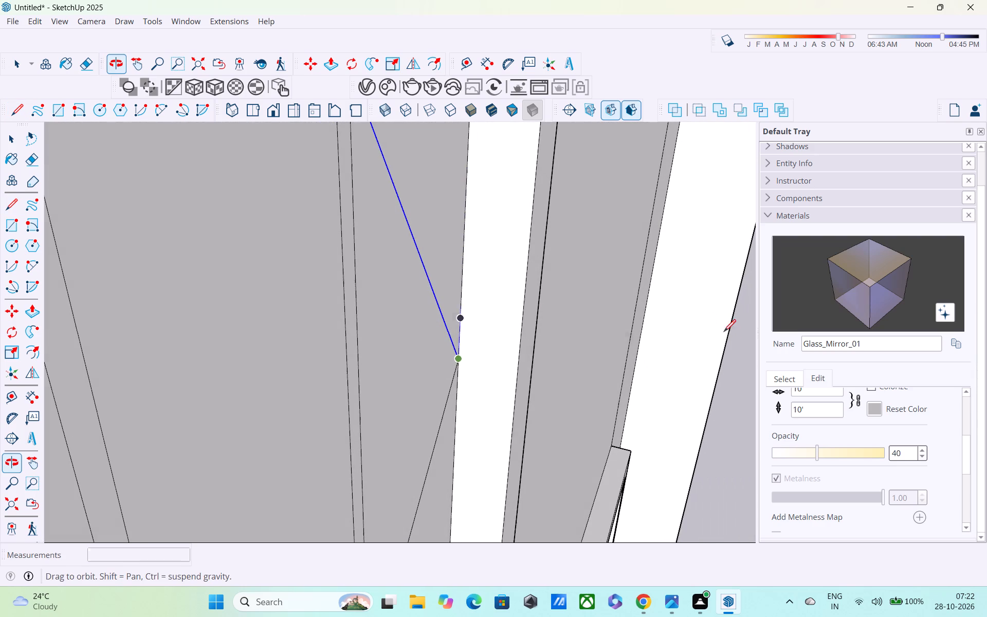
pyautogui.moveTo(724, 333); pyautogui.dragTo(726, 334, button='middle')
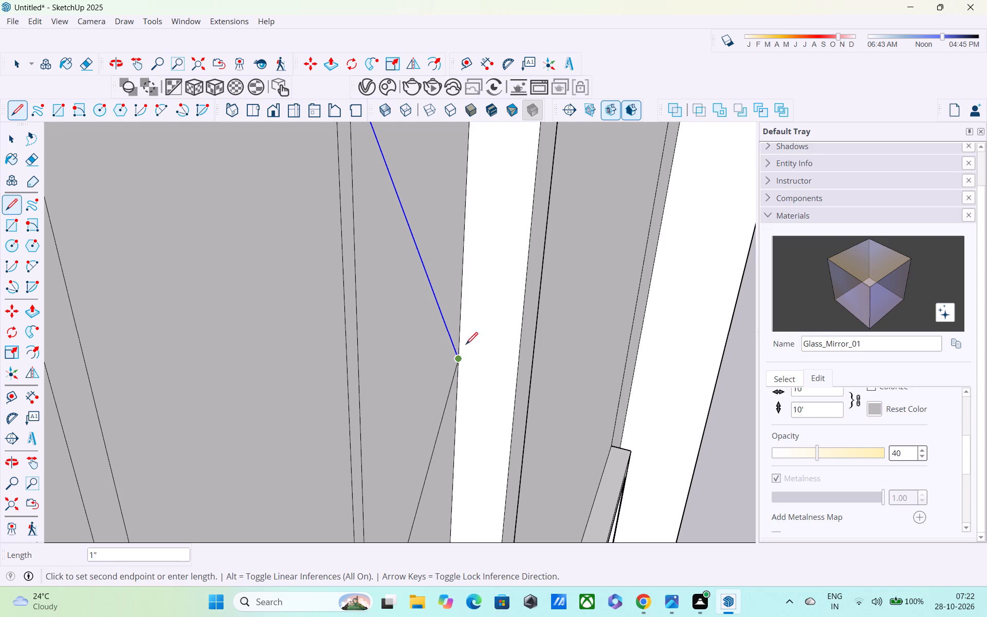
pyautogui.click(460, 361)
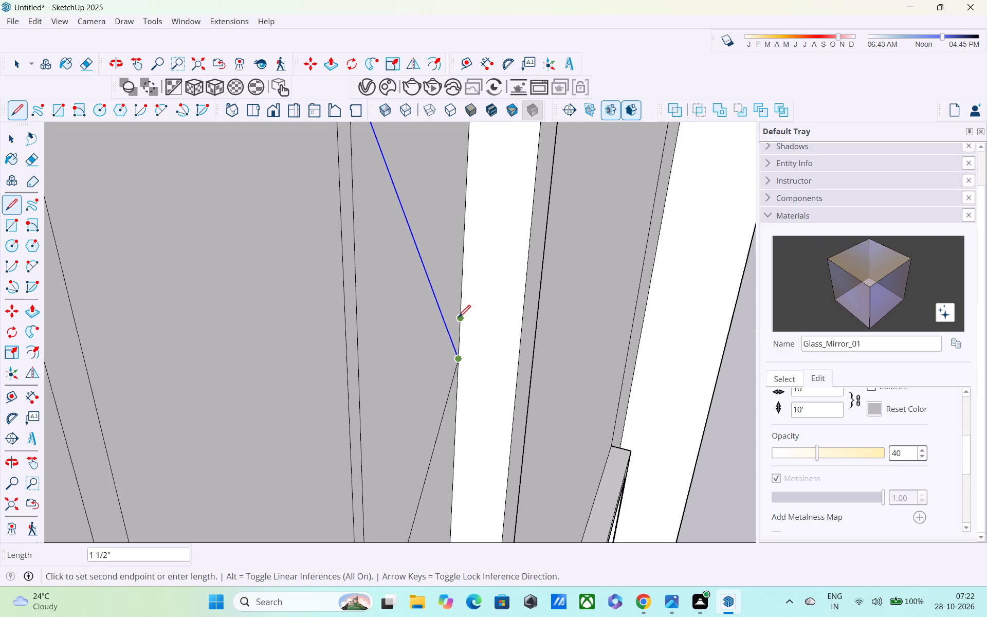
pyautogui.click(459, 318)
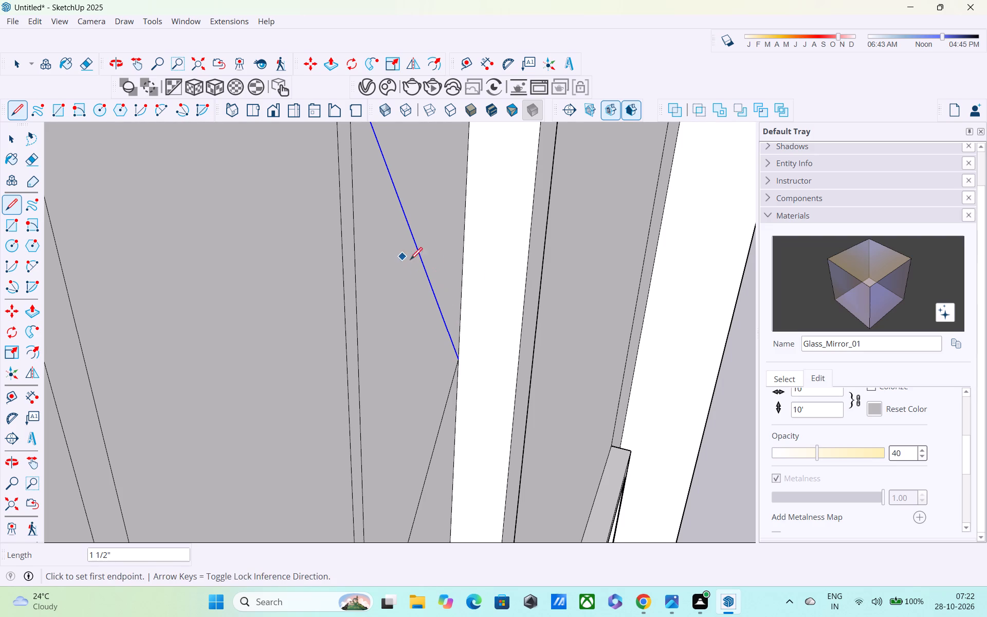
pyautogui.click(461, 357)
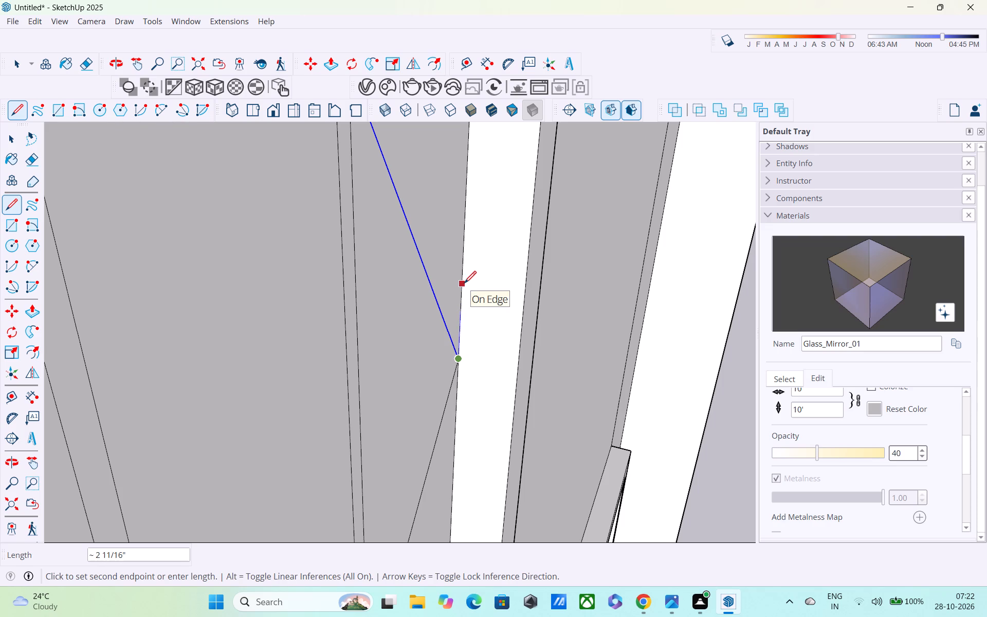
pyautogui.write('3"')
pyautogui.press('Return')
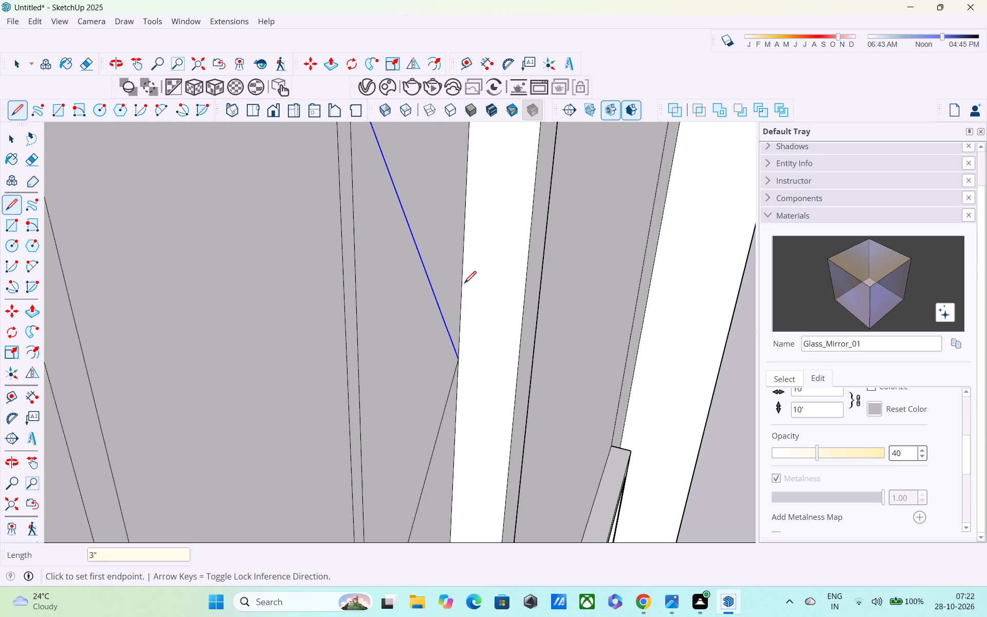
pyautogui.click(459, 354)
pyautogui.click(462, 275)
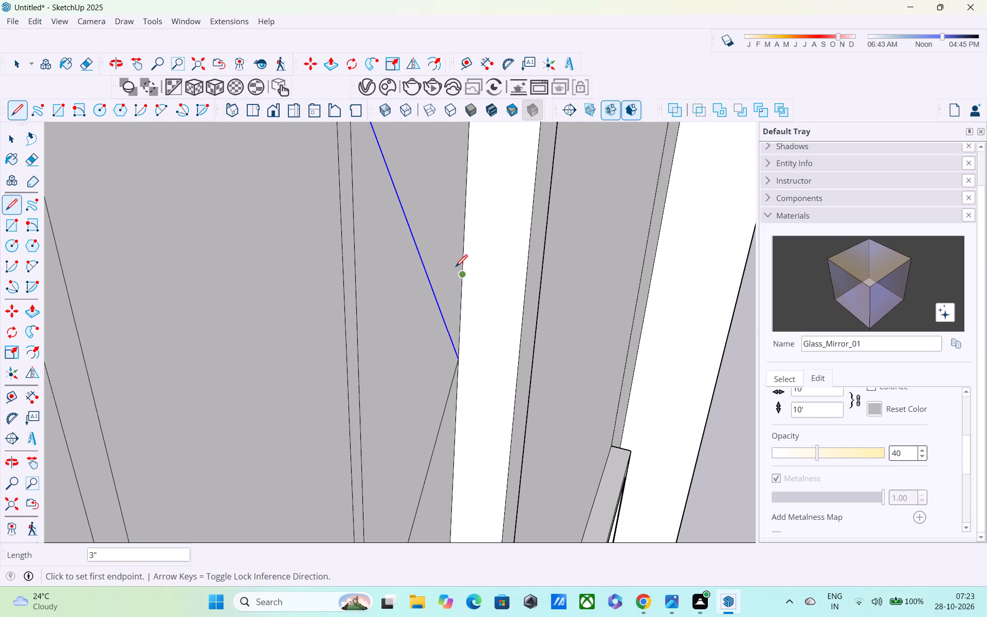
# Draw a second diagonal about 5' 1 9/16" long beside the upper one, from 3" above the zigzag's corner to the roof beam's underside.
pyautogui.click(461, 277)
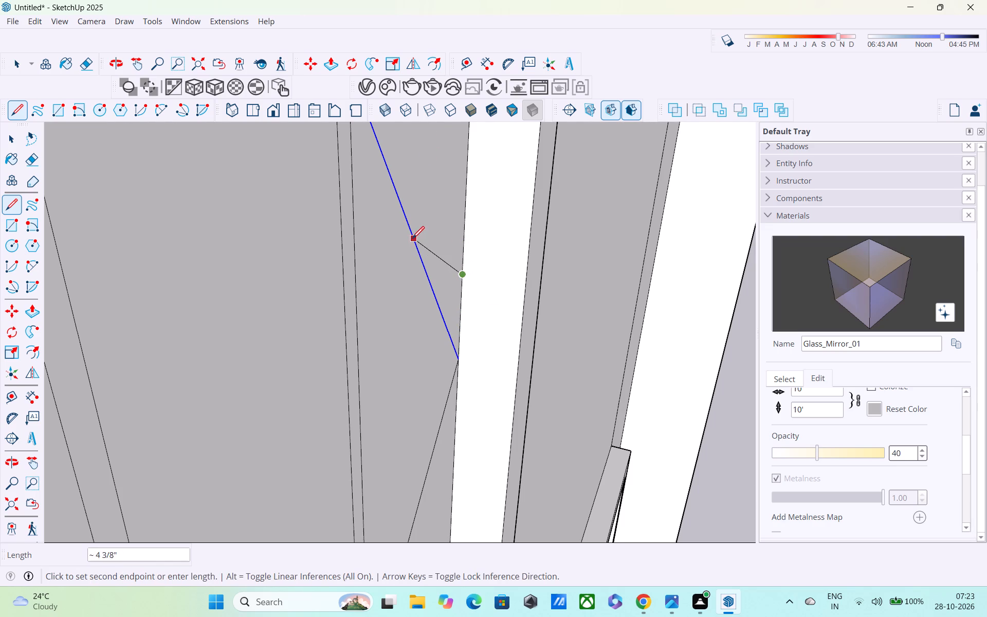
pyautogui.moveTo(412, 212); pyautogui.dragTo(181, 212, button='middle')
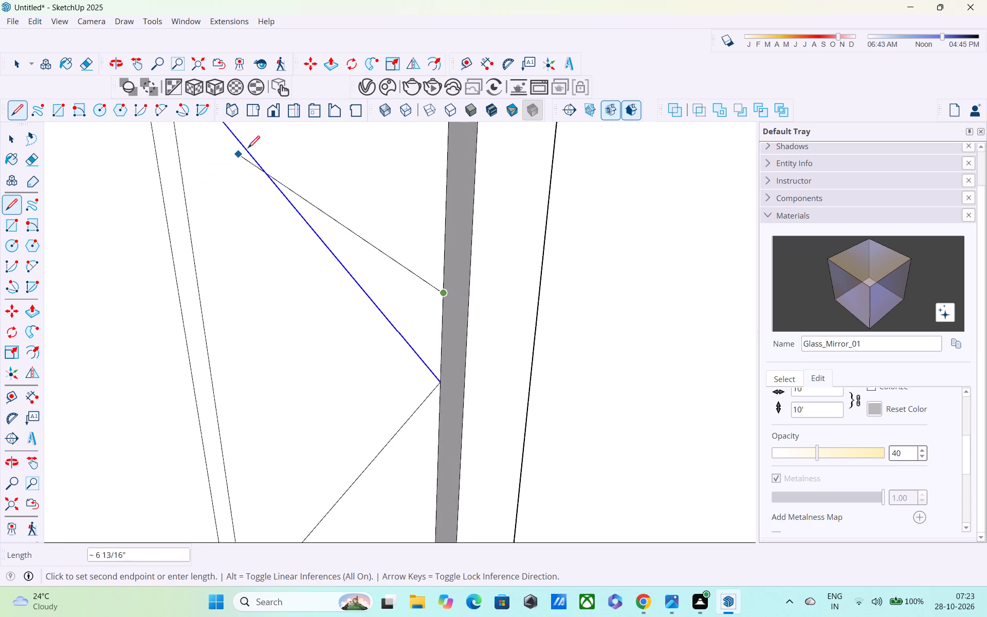
pyautogui.moveTo(330, 162); pyautogui.dragTo(369, 288, button='middle')
pyautogui.scroll(-14, 366, 286)
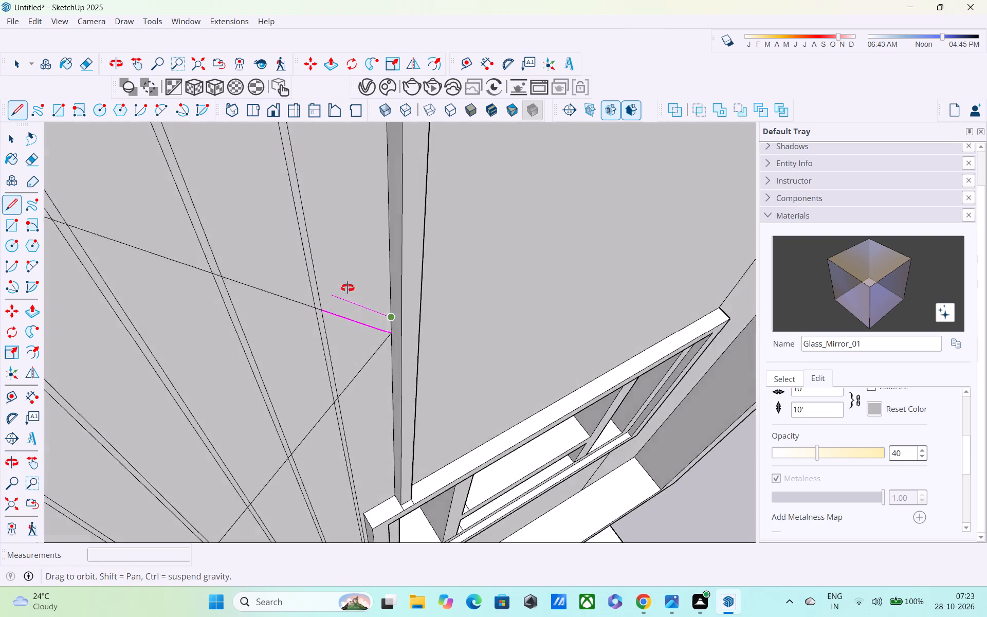
pyautogui.moveTo(280, 230); pyautogui.dragTo(353, 183, button='middle')
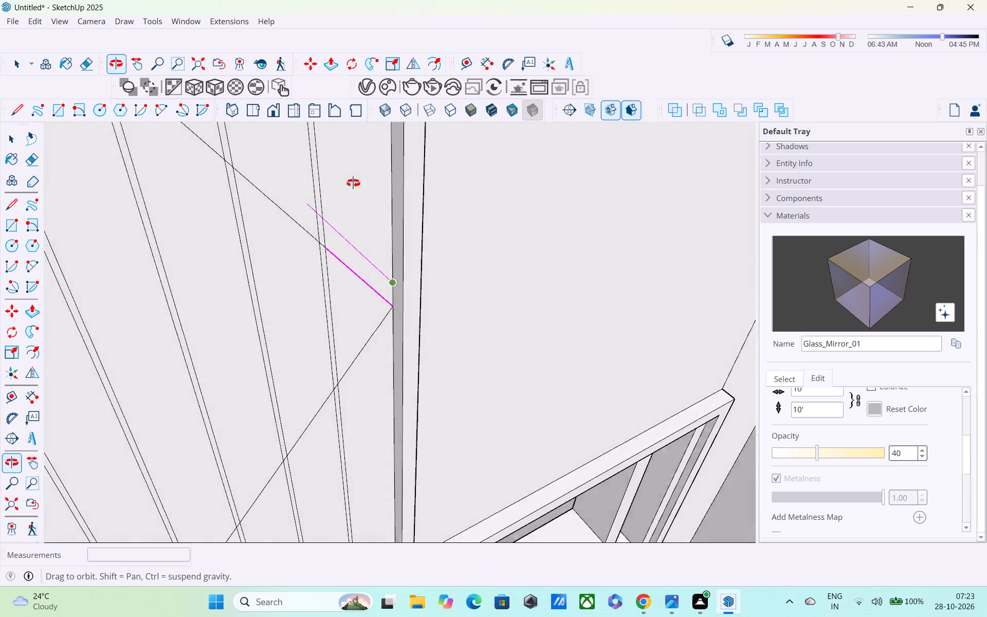
pyautogui.moveTo(353, 183); pyautogui.dragTo(291, 137, button='middle')
pyautogui.scroll(-1, 357, 176)
pyautogui.keyDown('shift'); pyautogui.moveTo(310, 161); pyautogui.dragTo(599, 530, button='middle'); pyautogui.keyUp('shift')
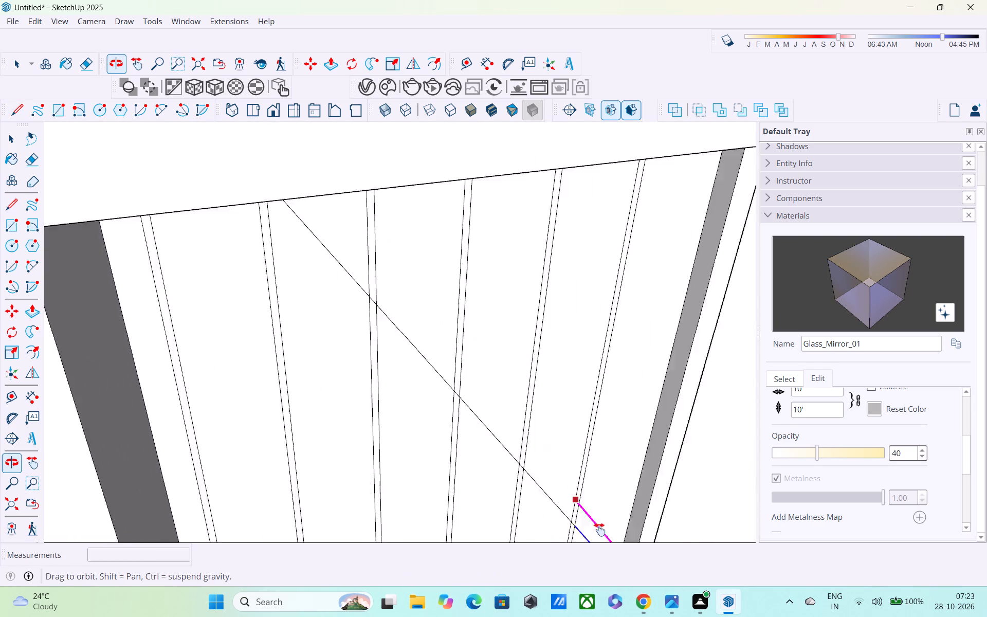
pyautogui.keyDown('shift'); pyautogui.moveTo(599, 530); pyautogui.dragTo(577, 443, button='middle'); pyautogui.keyUp('shift')
pyautogui.moveTo(559, 411); pyautogui.dragTo(655, 569, button='middle')
pyautogui.moveTo(608, 515); pyautogui.dragTo(549, 431, button='middle')
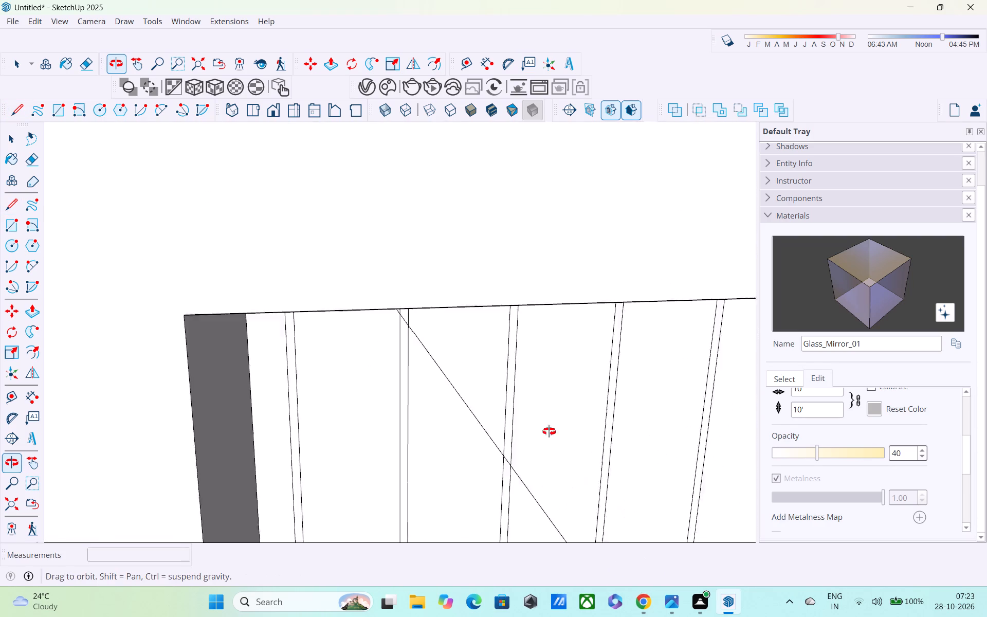
pyautogui.moveTo(549, 431); pyautogui.dragTo(442, 312, button='middle')
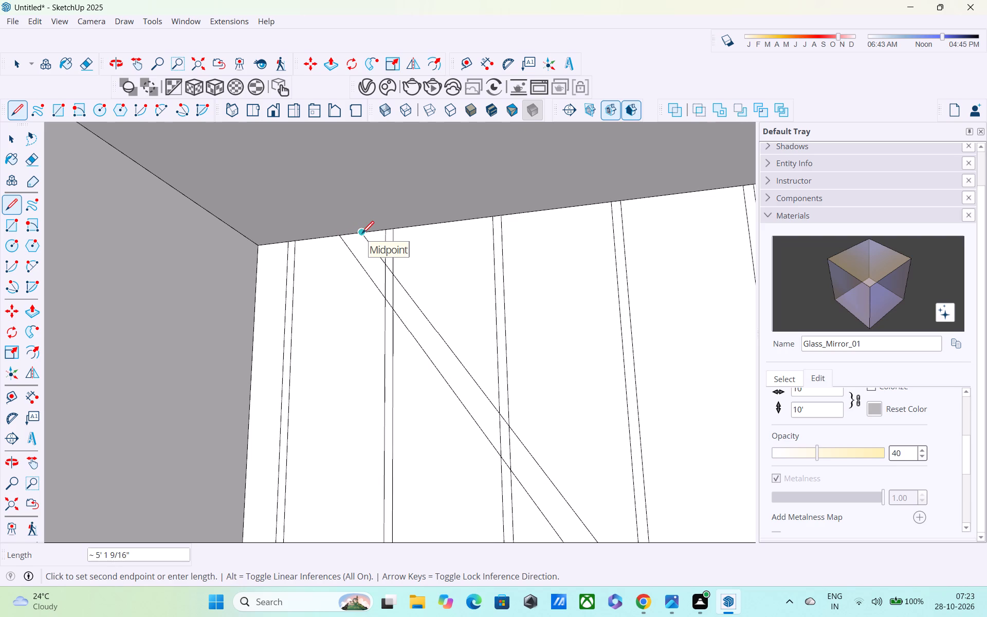
pyautogui.click(362, 234)
# Draw a 3" line down the narrow vertical trim's edge from the zigzag's corner.
pyautogui.scroll(-2, 398, 351)
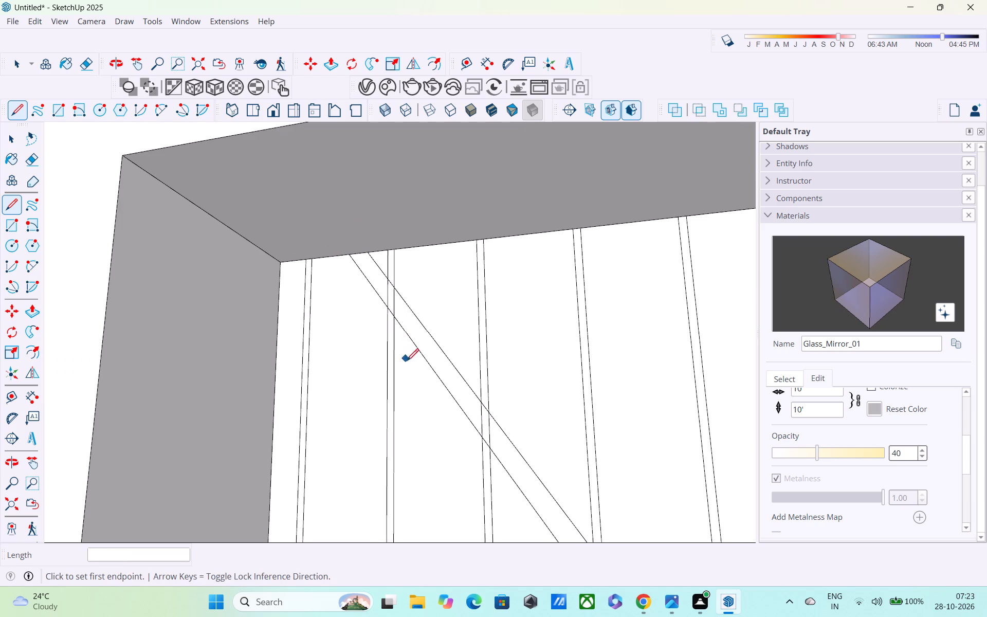
pyautogui.keyDown('shift'); pyautogui.moveTo(433, 413); pyautogui.dragTo(426, 258, button='middle'); pyautogui.keyUp('shift')
pyautogui.scroll(-4, 429, 241)
pyautogui.scroll(-1, 493, 367)
pyautogui.keyDown('shift'); pyautogui.moveTo(474, 332); pyautogui.dragTo(463, 194, button='middle'); pyautogui.keyUp('shift')
pyautogui.scroll(-3, 460, 205)
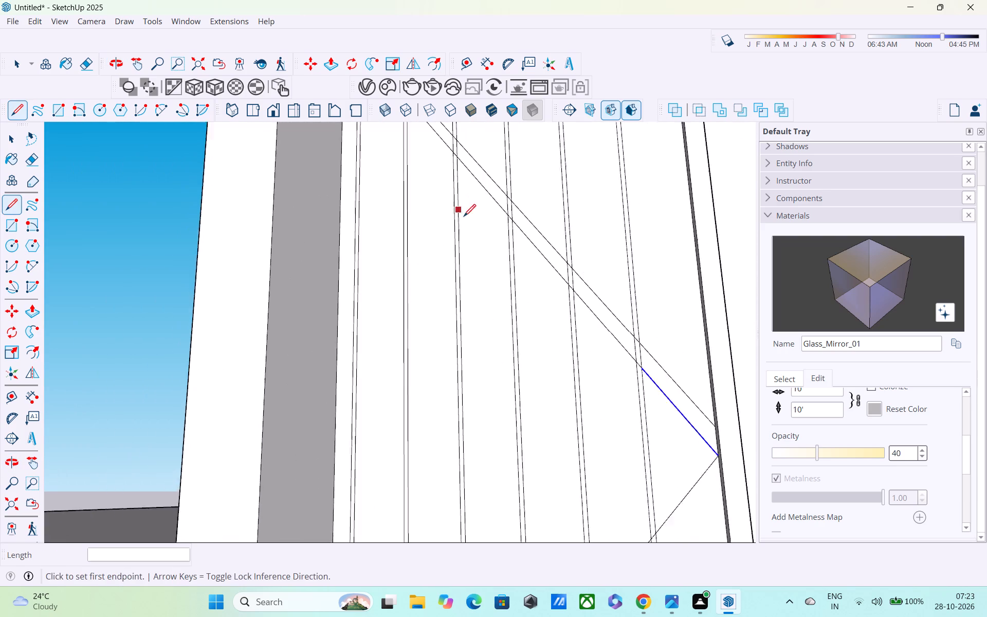
pyautogui.scroll(-1, 464, 217)
pyautogui.moveTo(502, 344); pyautogui.dragTo(459, 221, button='middle')
pyautogui.press('space')
pyautogui.moveTo(621, 328); pyautogui.dragTo(694, 342, button='middle')
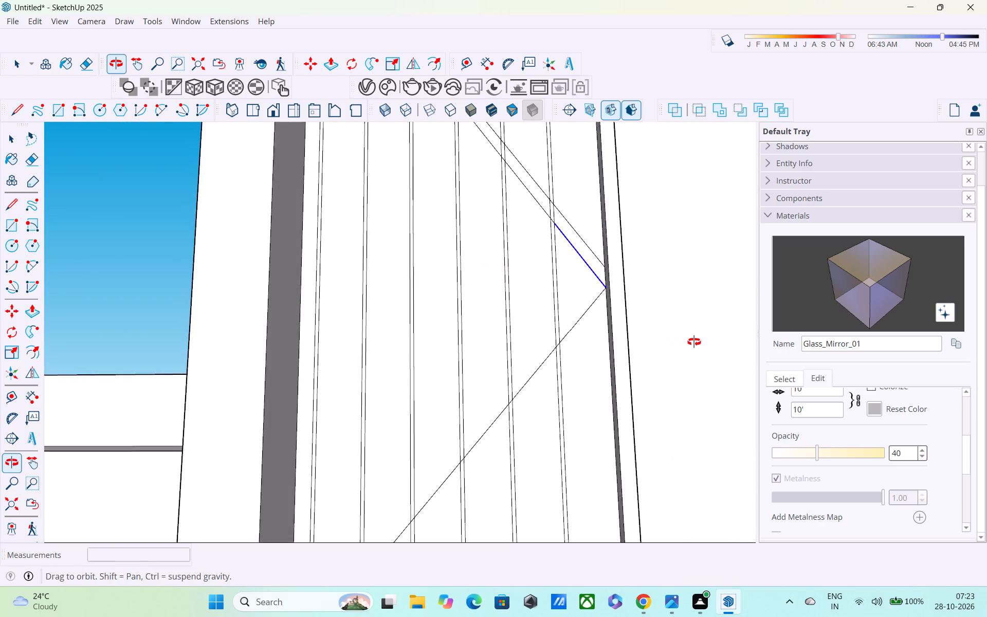
pyautogui.moveTo(694, 342); pyautogui.dragTo(718, 347, button='middle')
pyautogui.moveTo(530, 275); pyautogui.dragTo(606, 163, button='middle')
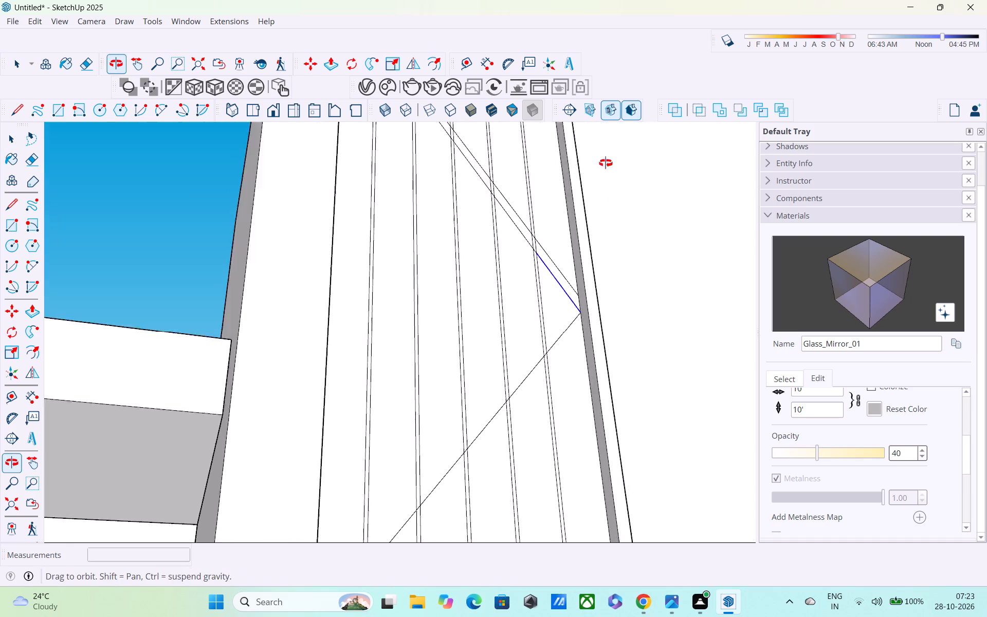
pyautogui.moveTo(606, 163); pyautogui.dragTo(603, 99, button='middle')
pyautogui.scroll(3, 576, 307)
pyautogui.scroll(4, 584, 368)
pyautogui.press('l')
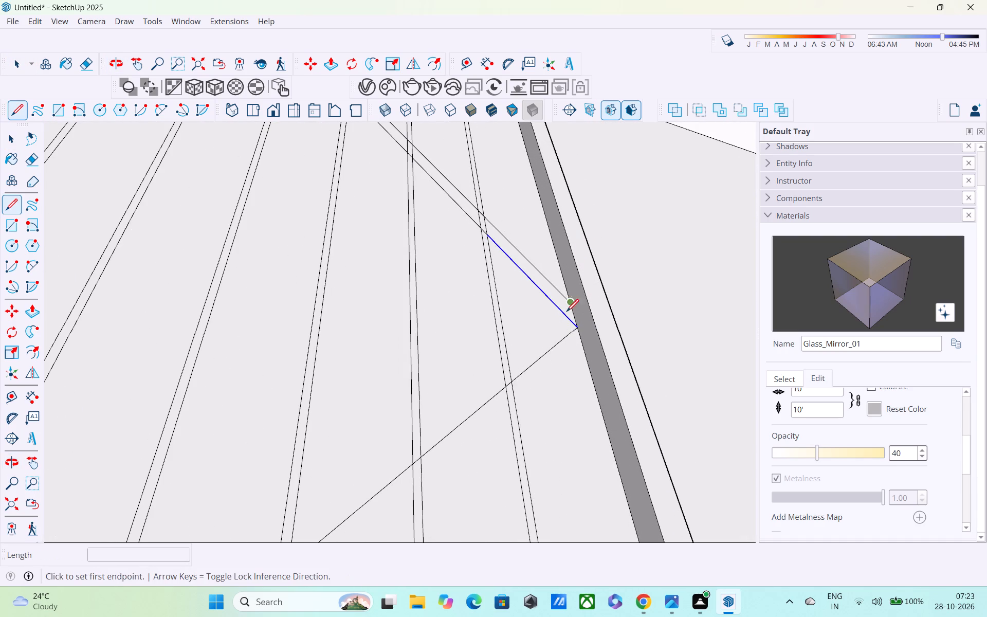
pyautogui.scroll(3, 570, 334)
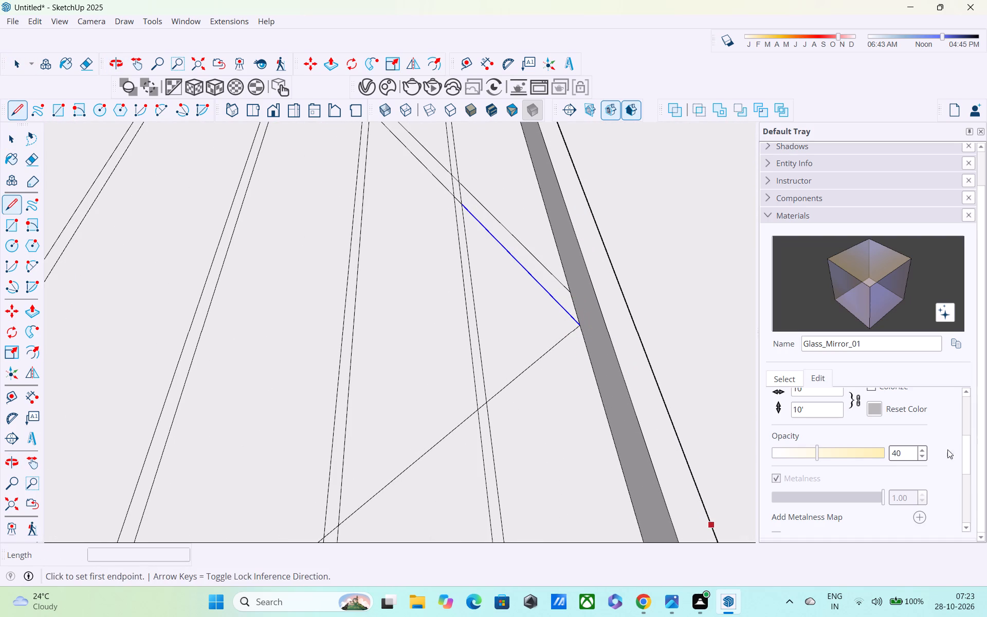
pyautogui.click(577, 328)
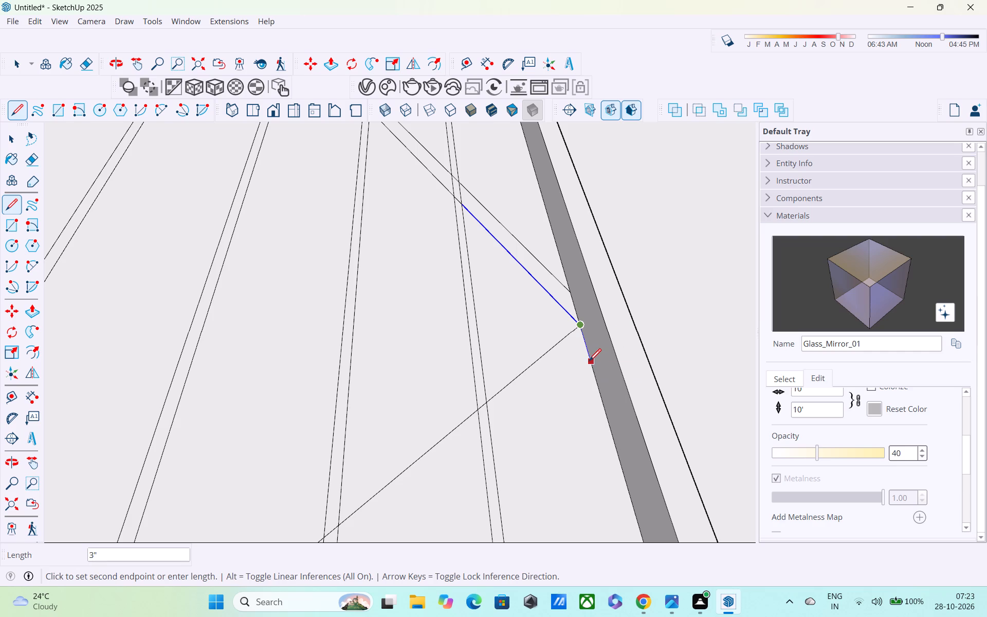
pyautogui.click(589, 366)
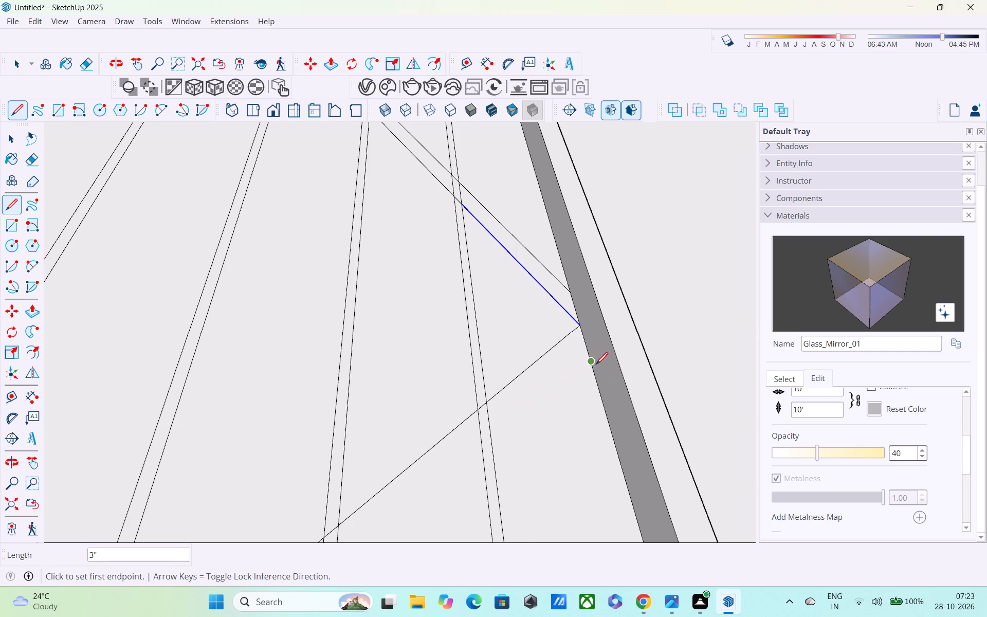
# Draw a parallel diagonal about 5' 3 15/16" long from the 3" mark below the zigzag's corner down to the next zigzag segment.
pyautogui.click(590, 364)
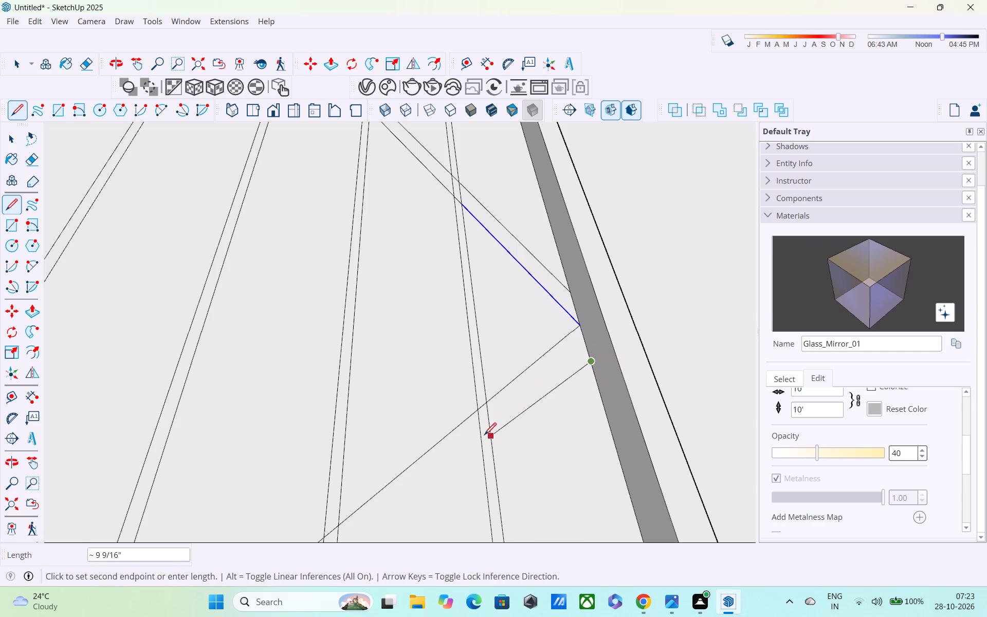
pyautogui.keyDown('shift'); pyautogui.moveTo(484, 436); pyautogui.dragTo(627, 310, button='middle'); pyautogui.keyUp('shift')
pyautogui.scroll(-1, 625, 343)
pyautogui.keyDown('shift'); pyautogui.moveTo(608, 377); pyautogui.dragTo(655, 272, button='middle'); pyautogui.keyUp('shift')
pyautogui.scroll(-3, 650, 277)
pyautogui.keyDown('shift'); pyautogui.moveTo(550, 342); pyautogui.dragTo(633, 250, button='middle'); pyautogui.keyUp('shift')
pyautogui.scroll(-3, 623, 253)
pyautogui.keyDown('shift'); pyautogui.moveTo(537, 340); pyautogui.dragTo(643, 252, button='middle'); pyautogui.keyUp('shift')
pyautogui.scroll(-5, 491, 318)
pyautogui.moveTo(443, 377); pyautogui.dragTo(377, 397, button='middle')
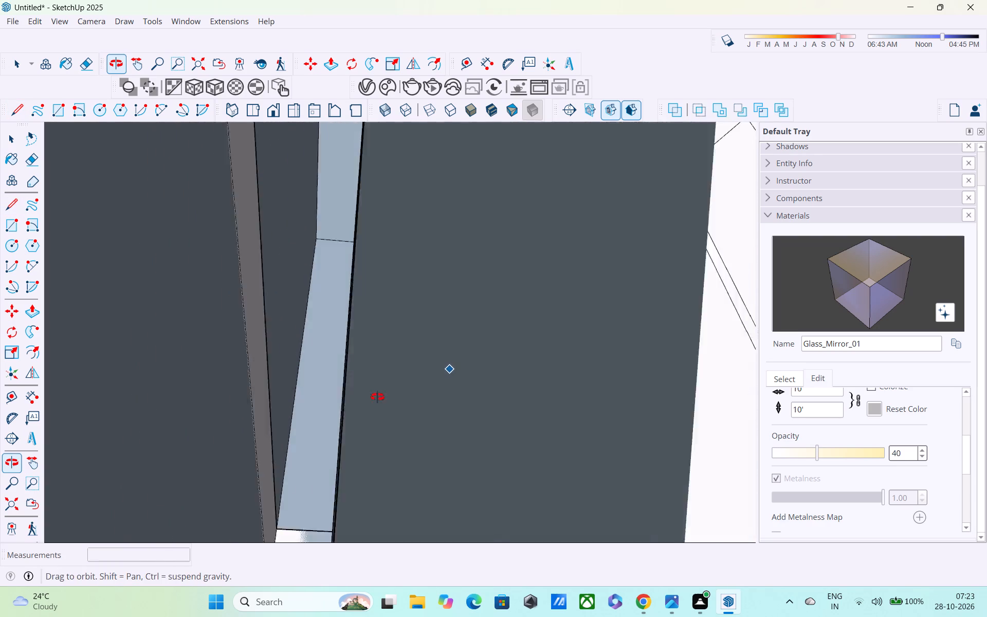
pyautogui.moveTo(377, 397); pyautogui.dragTo(267, 424, button='middle')
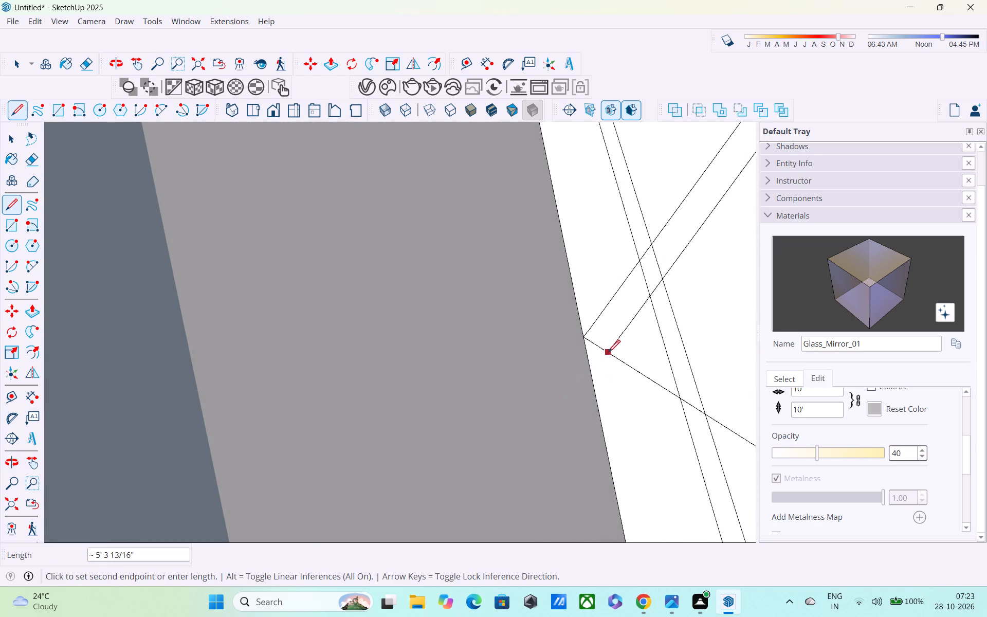
pyautogui.click(628, 371)
# Draw a 3" line up the narrow vertical trim's edge from the next zigzag corner beside the window frame.
pyautogui.scroll(-10, 627, 370)
pyautogui.moveTo(720, 343); pyautogui.dragTo(524, 395, button='middle')
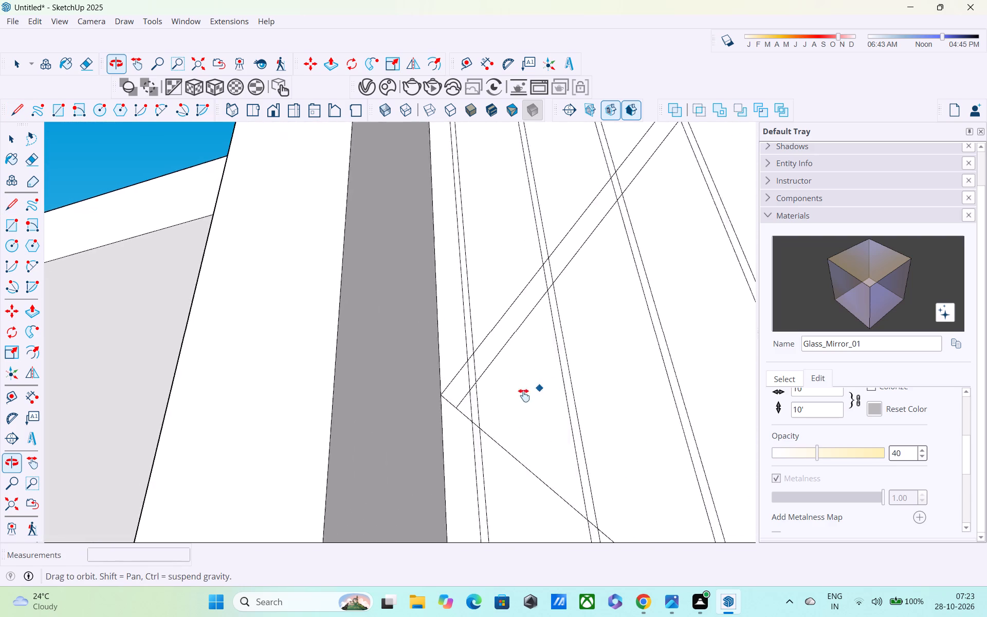
pyautogui.moveTo(524, 395); pyautogui.dragTo(463, 470, button='middle')
pyautogui.scroll(-6, 461, 465)
pyautogui.scroll(1, 463, 465)
pyautogui.keyDown('shift'); pyautogui.moveTo(464, 464); pyautogui.dragTo(486, 349, button='middle'); pyautogui.keyUp('shift')
pyautogui.scroll(3, 463, 365)
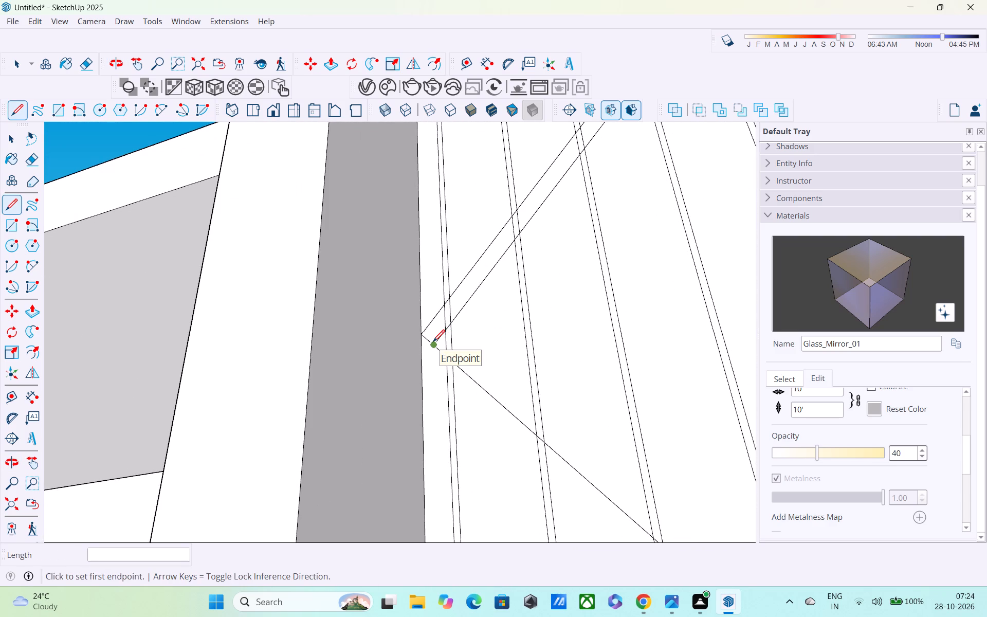
pyautogui.scroll(-2, 423, 371)
pyautogui.moveTo(424, 374); pyautogui.dragTo(415, 264, button='middle')
pyautogui.keyDown('shift'); pyautogui.scroll(1, 415, 264); pyautogui.keyUp('shift')
pyautogui.scroll(-4, 413, 268)
pyautogui.scroll(-6, 438, 336)
pyautogui.scroll(1, 495, 370)
pyautogui.moveTo(495, 370); pyautogui.dragTo(452, 335, button='middle')
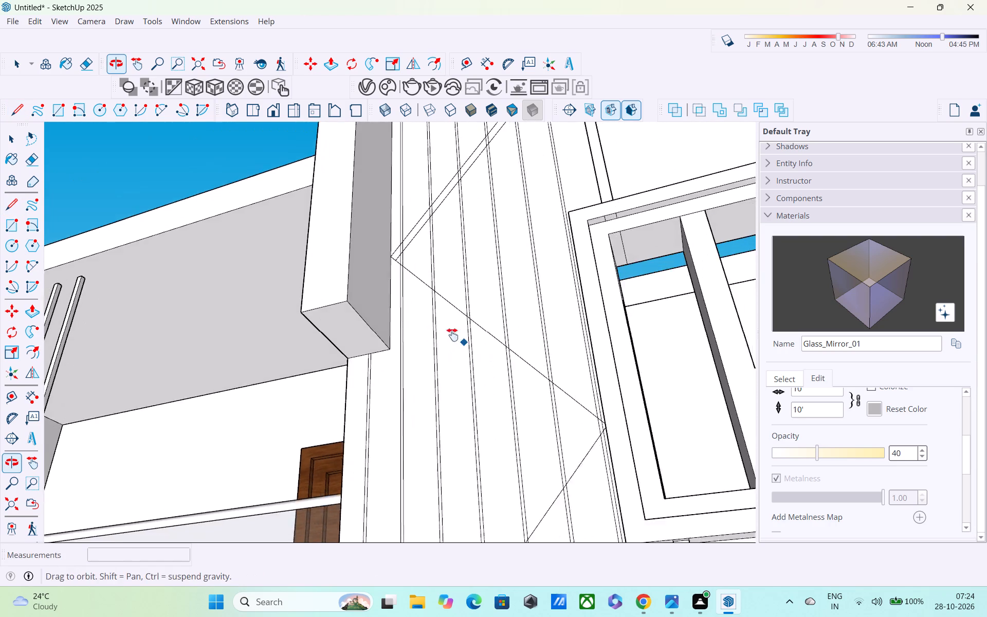
pyautogui.moveTo(452, 335); pyautogui.dragTo(428, 317, button='middle')
pyautogui.scroll(-1, 428, 317)
pyautogui.moveTo(427, 320); pyautogui.dragTo(401, 491, button='middle')
pyautogui.scroll(3, 439, 254)
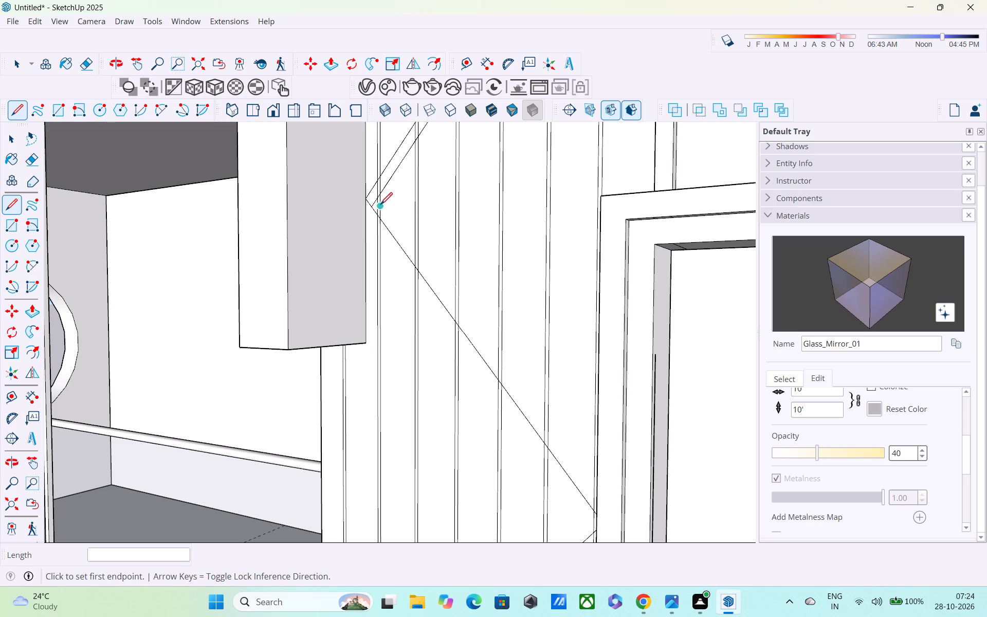
pyautogui.scroll(3, 385, 209)
pyautogui.scroll(-3, 382, 208)
pyautogui.moveTo(482, 397); pyautogui.dragTo(569, 298, button='middle')
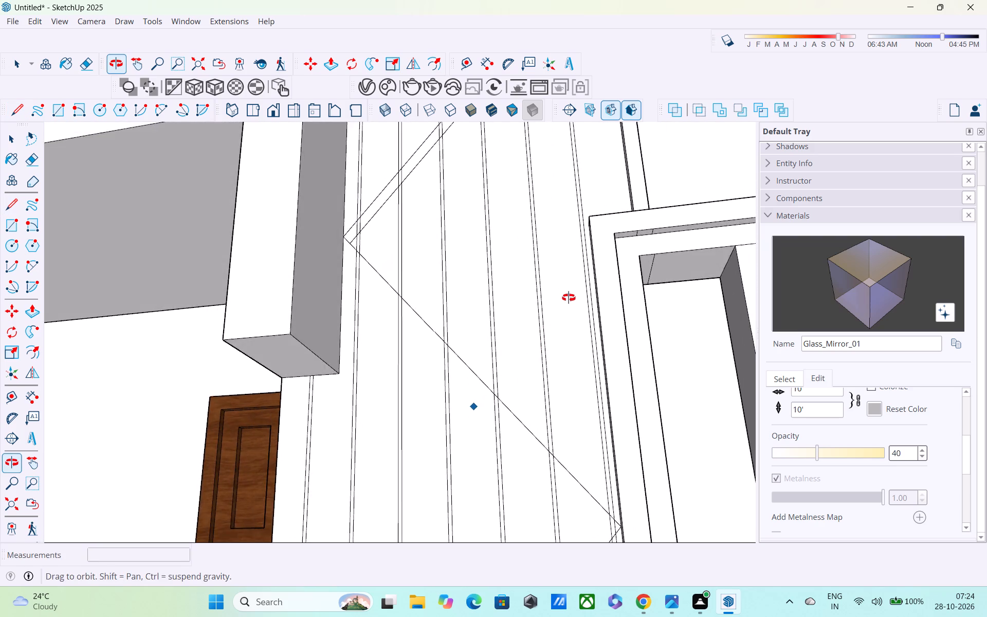
pyautogui.moveTo(569, 298); pyautogui.dragTo(570, 303, button='middle')
pyautogui.moveTo(554, 477); pyautogui.dragTo(644, 548, button='middle')
pyautogui.scroll(1, 596, 547)
pyautogui.scroll(9, 576, 501)
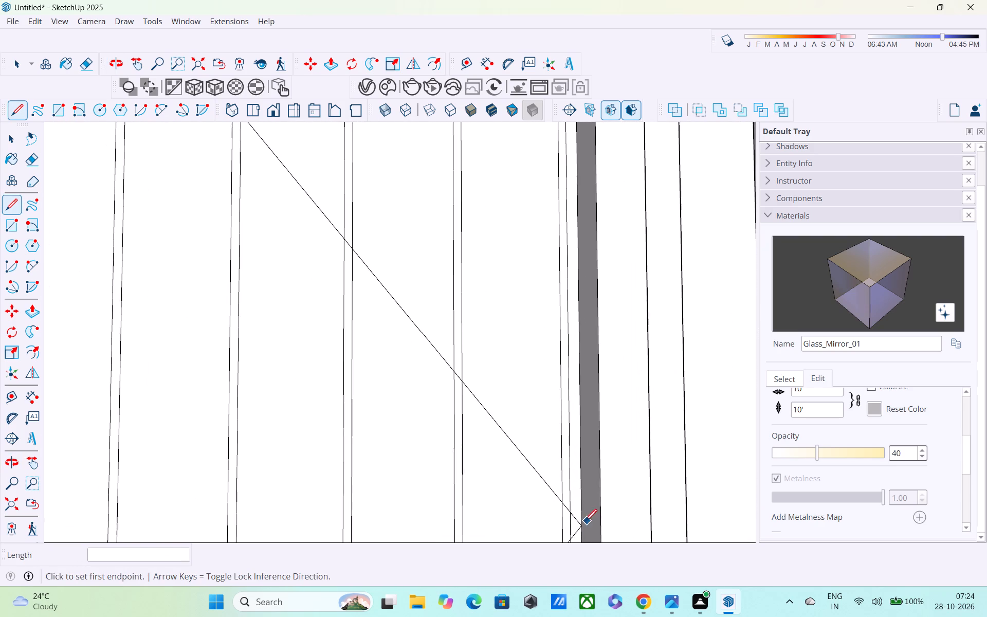
pyautogui.moveTo(578, 522); pyautogui.dragTo(586, 542, button='middle')
pyautogui.scroll(4, 576, 503)
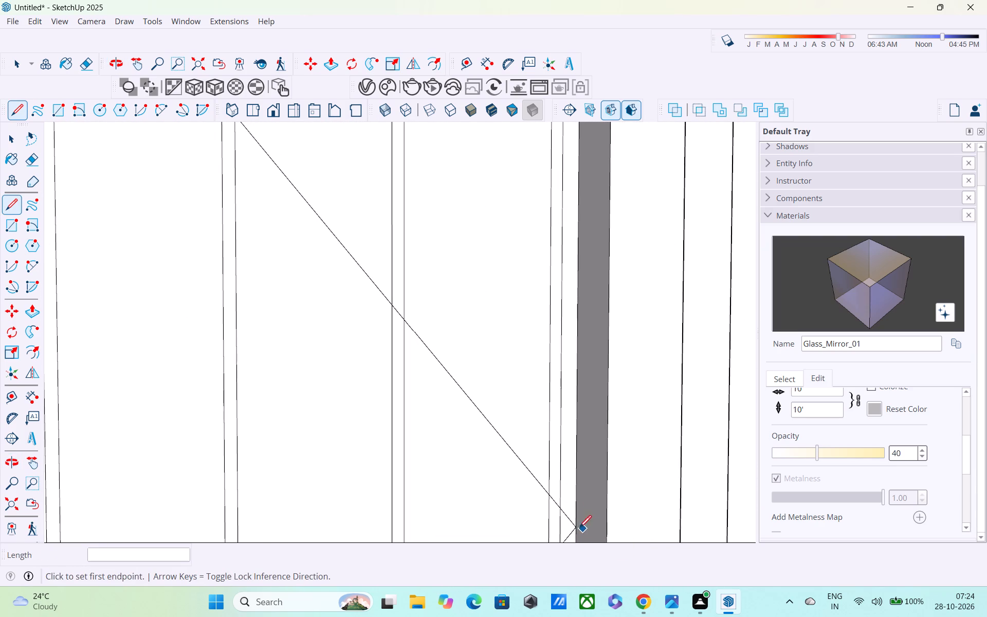
pyautogui.click(576, 527)
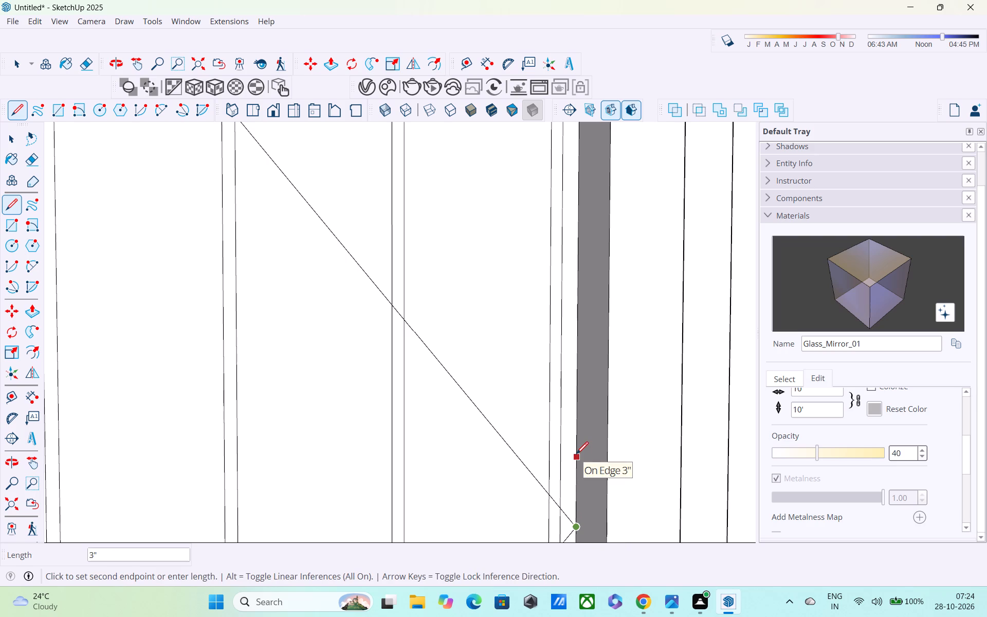
pyautogui.click(575, 460)
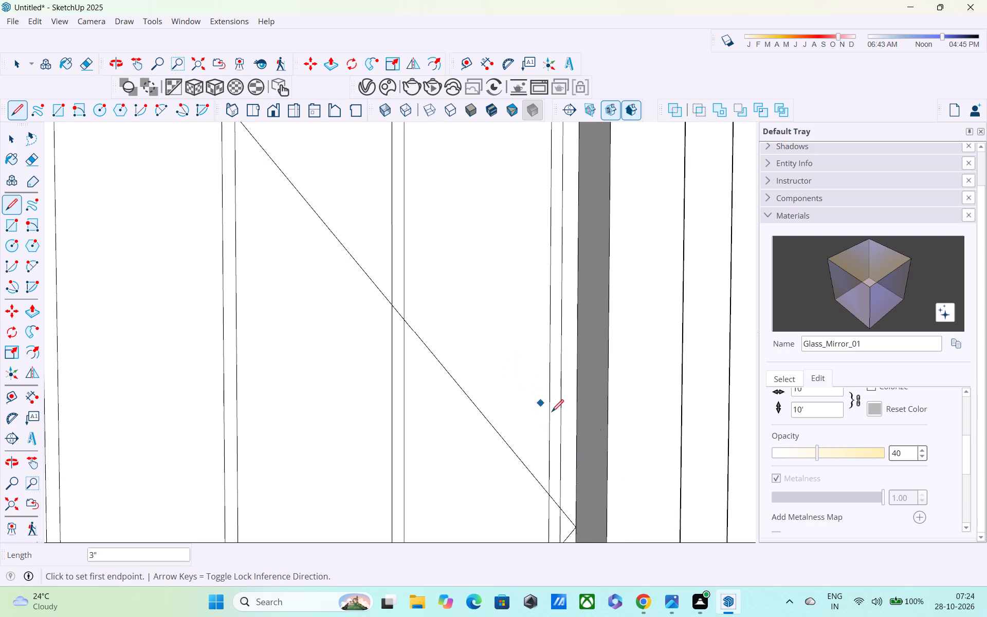
# Draw a parallel diagonal about 4' 6 1/8" long from that 3" mark up to the second upper diagonal at the strip's edge.
pyautogui.click(574, 461)
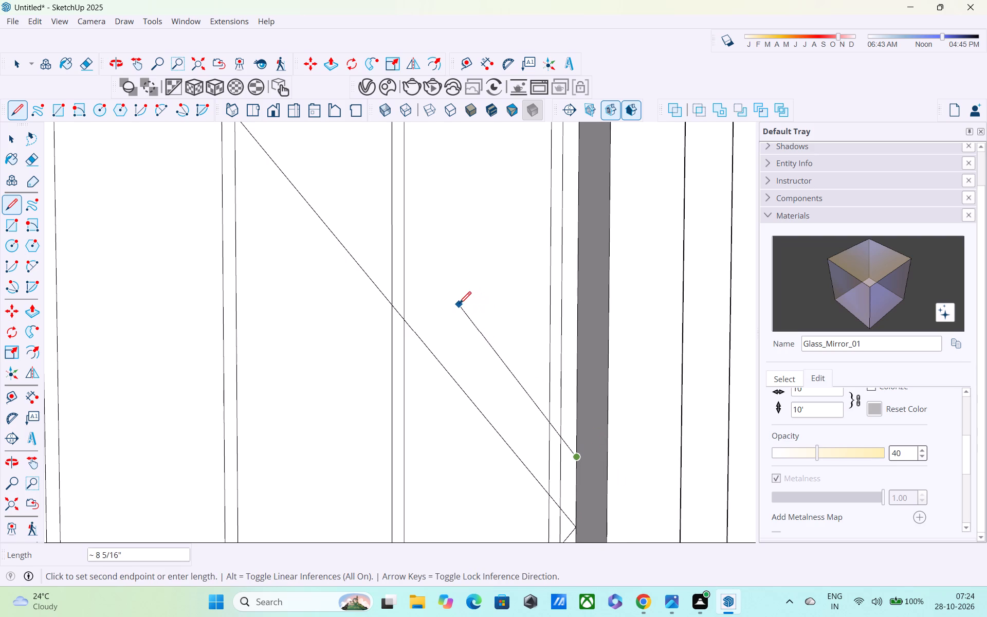
pyautogui.keyDown('shift'); pyautogui.moveTo(472, 322); pyautogui.dragTo(564, 496, button='middle'); pyautogui.keyUp('shift')
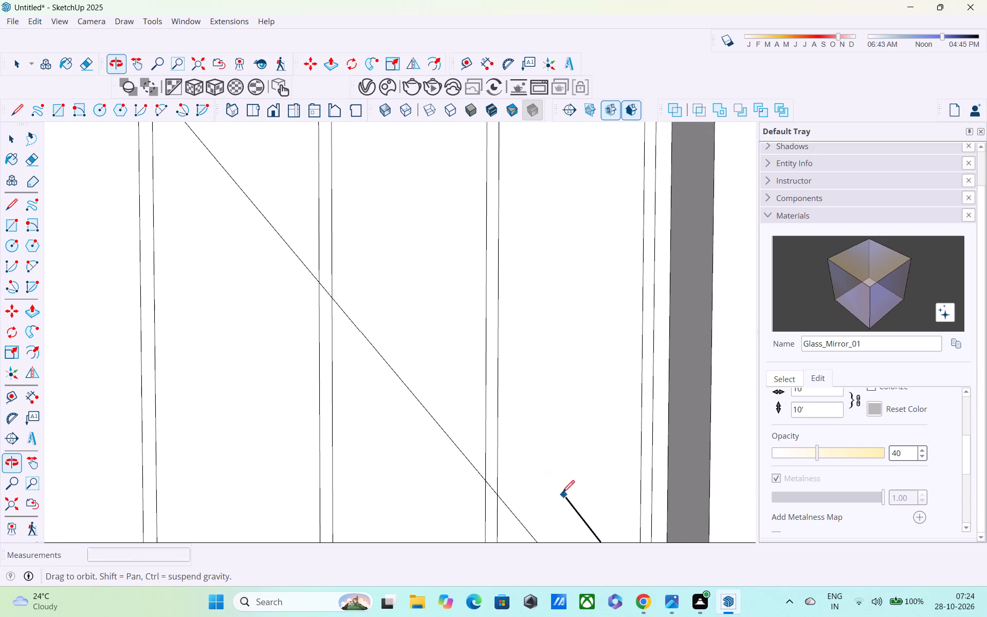
pyautogui.moveTo(413, 316); pyautogui.dragTo(557, 515, button='middle')
pyautogui.scroll(-3, 420, 314)
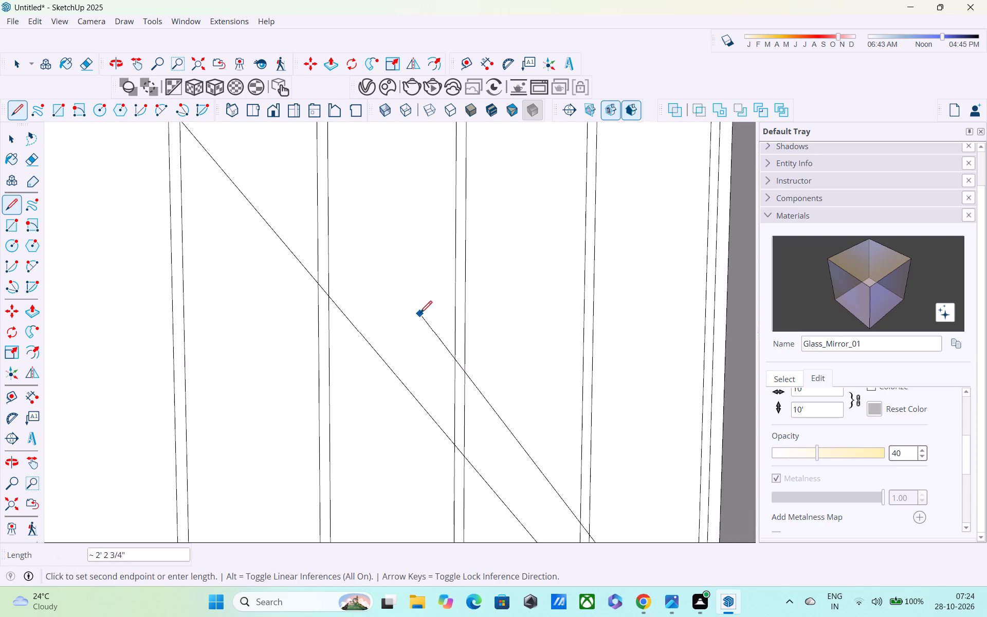
pyautogui.moveTo(420, 314); pyautogui.dragTo(545, 498, button='middle')
pyautogui.scroll(1, 545, 497)
pyautogui.scroll(-5, 482, 408)
pyautogui.scroll(-3, 456, 356)
pyautogui.moveTo(456, 356); pyautogui.dragTo(372, 395, button='middle')
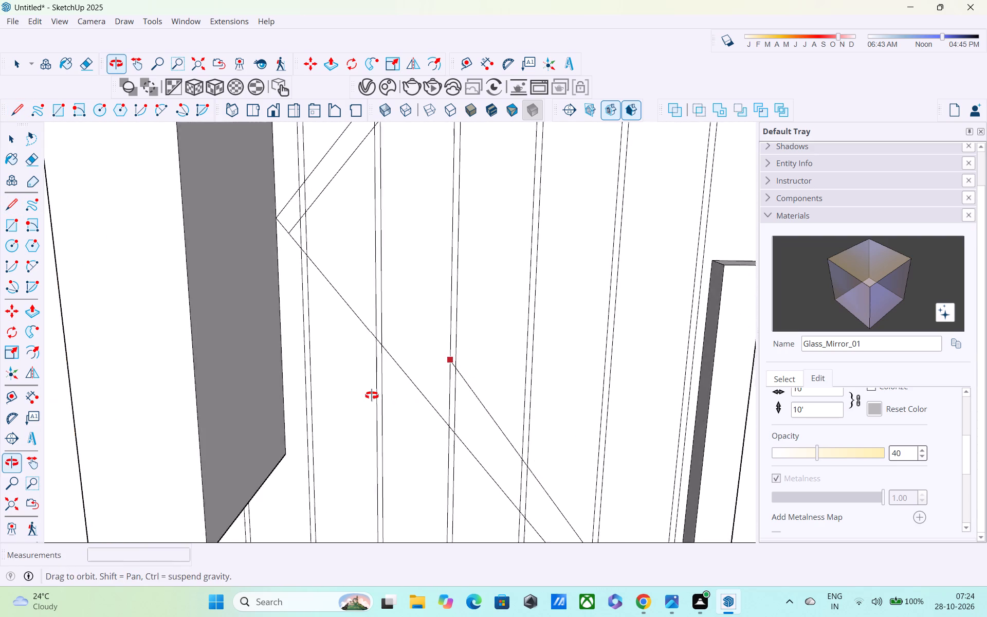
pyautogui.moveTo(372, 395); pyautogui.dragTo(361, 376, button='middle')
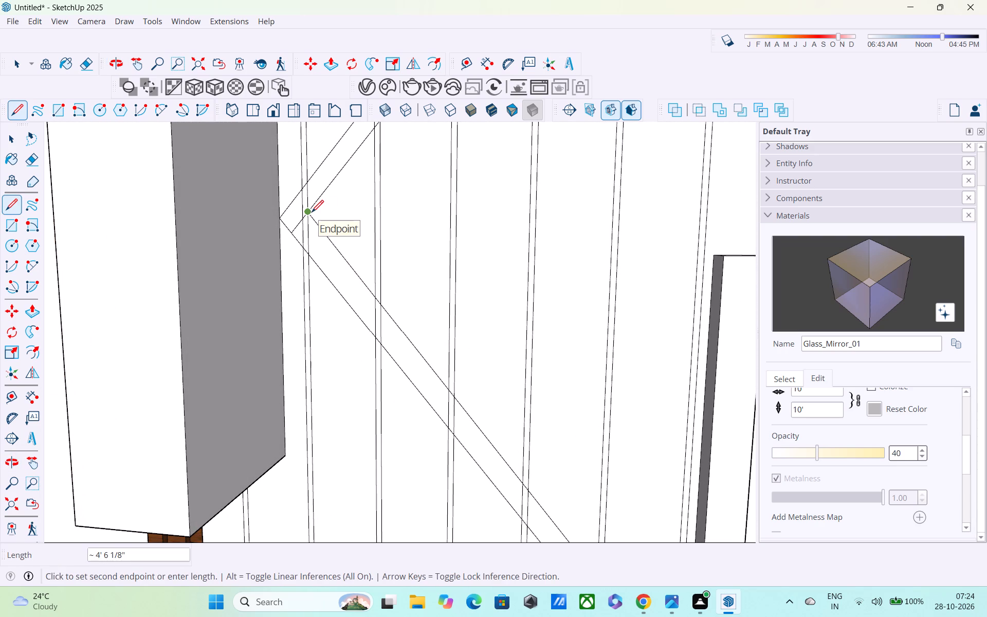
pyautogui.click(309, 214)
# Draw a 3" line down the trim's edge from the same zigzag corner beside the window frame.
pyautogui.scroll(-5, 318, 260)
pyautogui.scroll(1, 365, 330)
pyautogui.keyDown('shift'); pyautogui.moveTo(367, 275); pyautogui.dragTo(367, 182, button='middle'); pyautogui.keyUp('shift')
pyautogui.scroll(1, 366, 177)
pyautogui.scroll(-4, 363, 182)
pyautogui.moveTo(382, 296); pyautogui.dragTo(385, 187, button='middle')
pyautogui.moveTo(472, 343); pyautogui.dragTo(610, 218, button='middle')
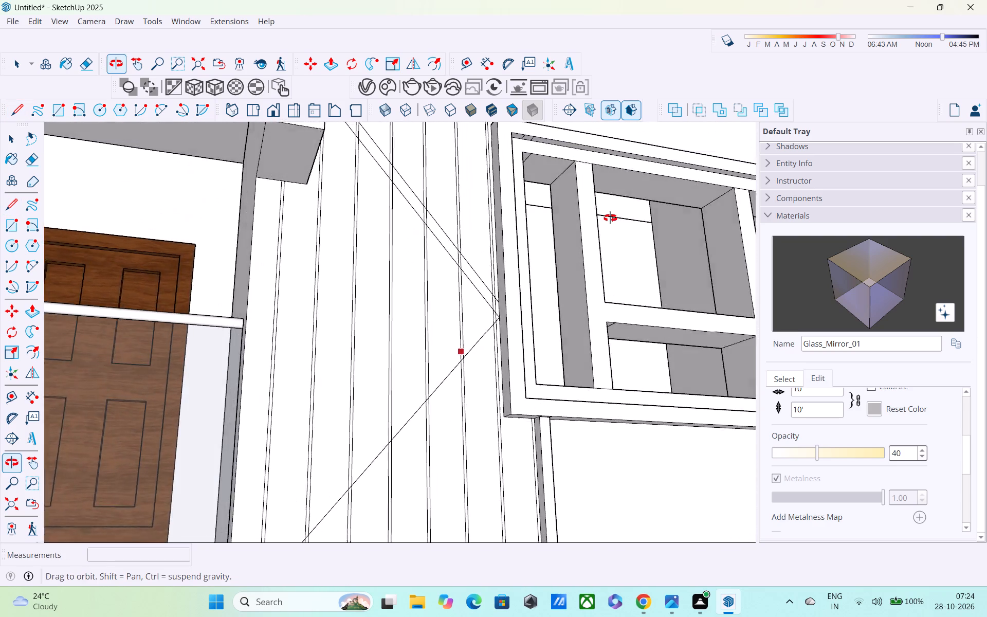
pyautogui.moveTo(610, 218); pyautogui.dragTo(620, 206, button='middle')
pyautogui.scroll(3, 478, 346)
pyautogui.moveTo(499, 366); pyautogui.dragTo(550, 403, button='middle')
pyautogui.scroll(4, 503, 320)
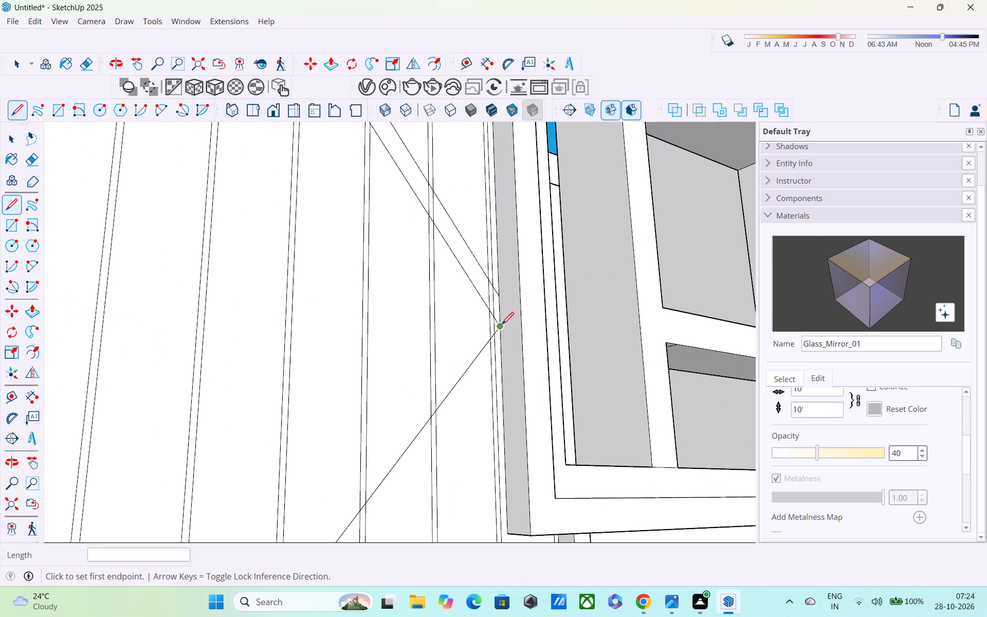
pyautogui.click(502, 330)
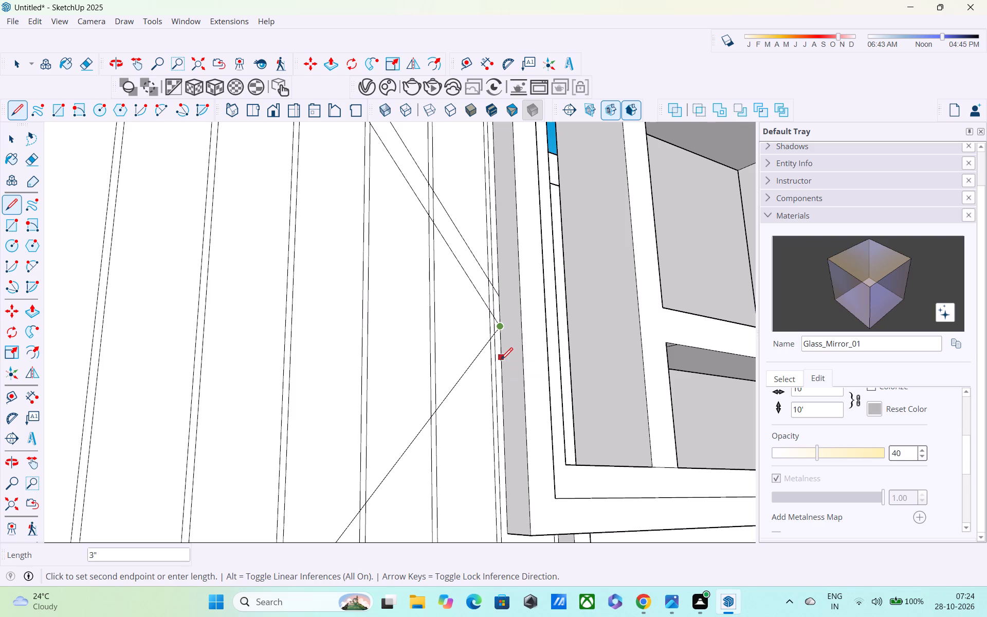
pyautogui.click(501, 361)
# Draw a parallel diagonal about 5' 2 13/16" long from the lower 3" mark down to the lowest zigzag segment near its corner.
pyautogui.click(499, 359)
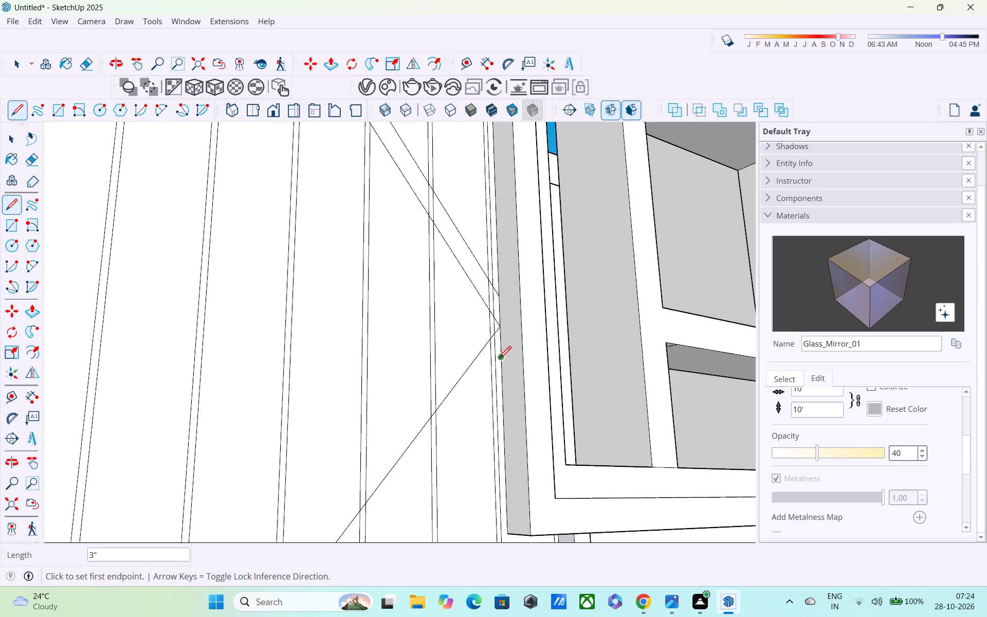
pyautogui.keyDown('shift'); pyautogui.moveTo(450, 414); pyautogui.dragTo(517, 226, button='middle'); pyautogui.keyUp('shift')
pyautogui.scroll(-4, 501, 262)
pyautogui.keyDown('shift'); pyautogui.moveTo(474, 324); pyautogui.dragTo(508, 141, button='middle'); pyautogui.keyUp('shift')
pyautogui.keyDown('shift'); pyautogui.scroll(-1, 490, 205); pyautogui.keyUp('shift')
pyautogui.scroll(1, 508, 141)
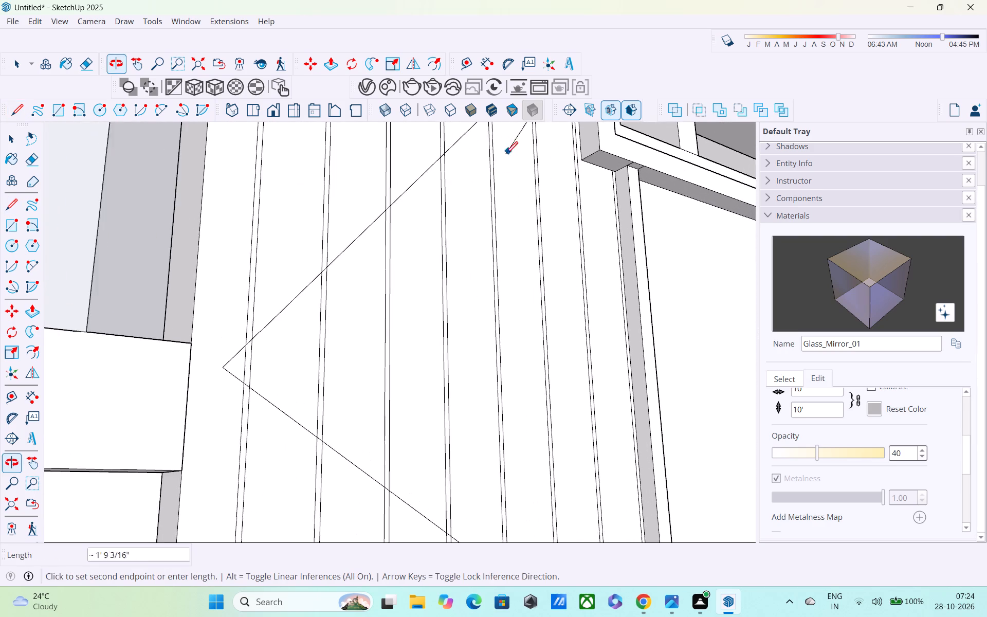
pyautogui.scroll(-3, 472, 231)
pyautogui.moveTo(336, 332); pyautogui.dragTo(202, 372, button='middle')
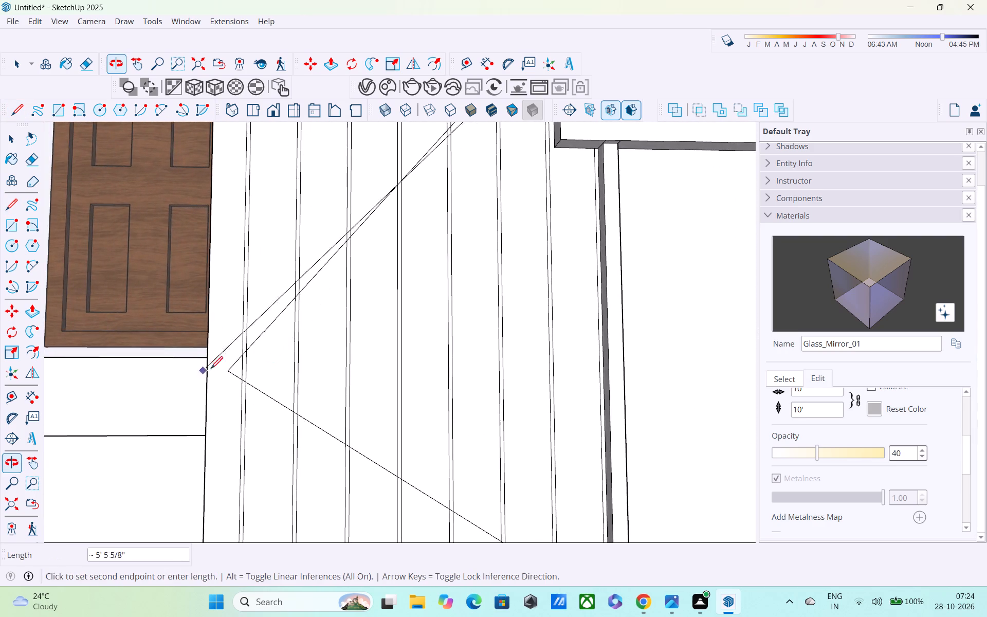
pyautogui.scroll(4, 235, 375)
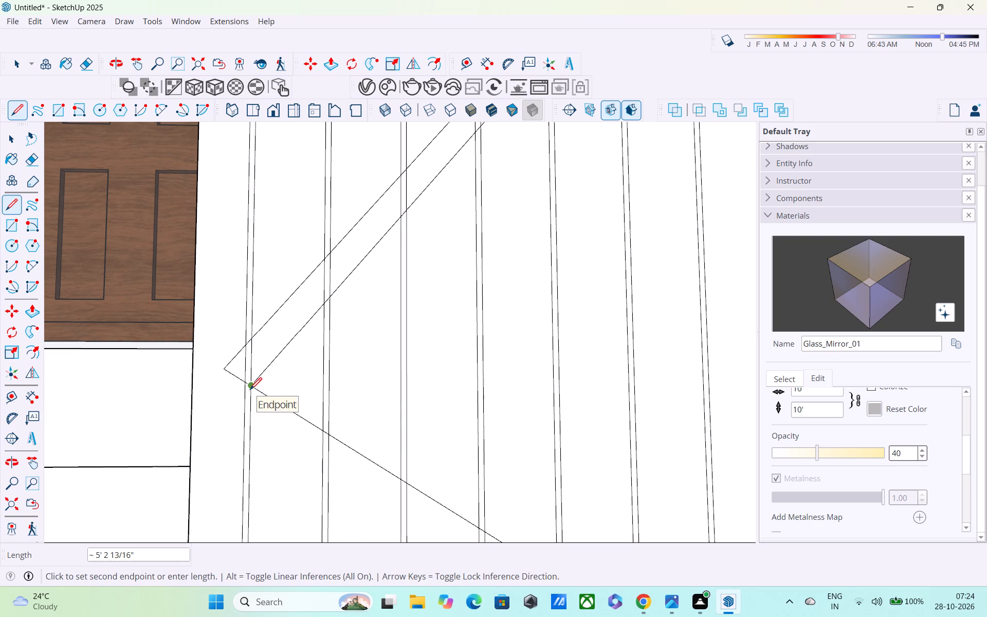
pyautogui.click(250, 391)
# Draw a 3" line up along the new diagonal from its lower end on the lowest zigzag segment.
pyautogui.moveTo(300, 390); pyautogui.dragTo(135, 368, button='middle')
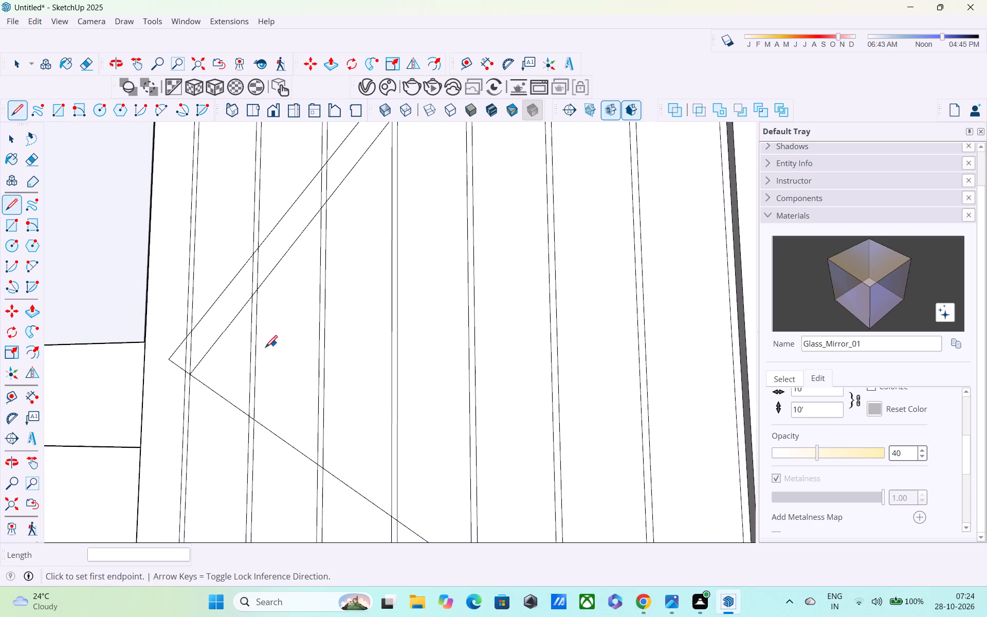
pyautogui.scroll(1, 236, 352)
pyautogui.click(184, 378)
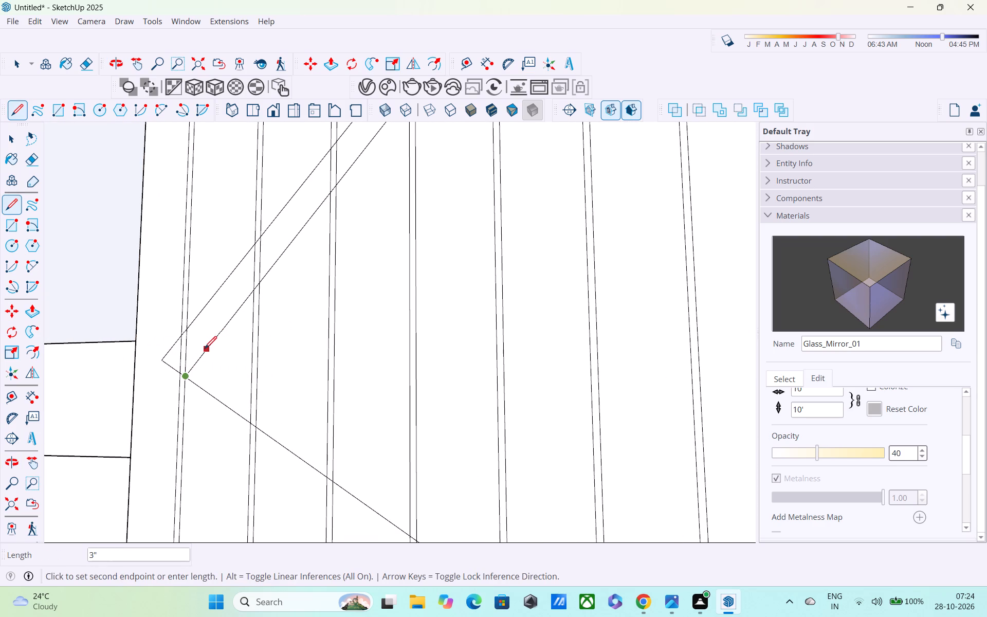
pyautogui.click(206, 350)
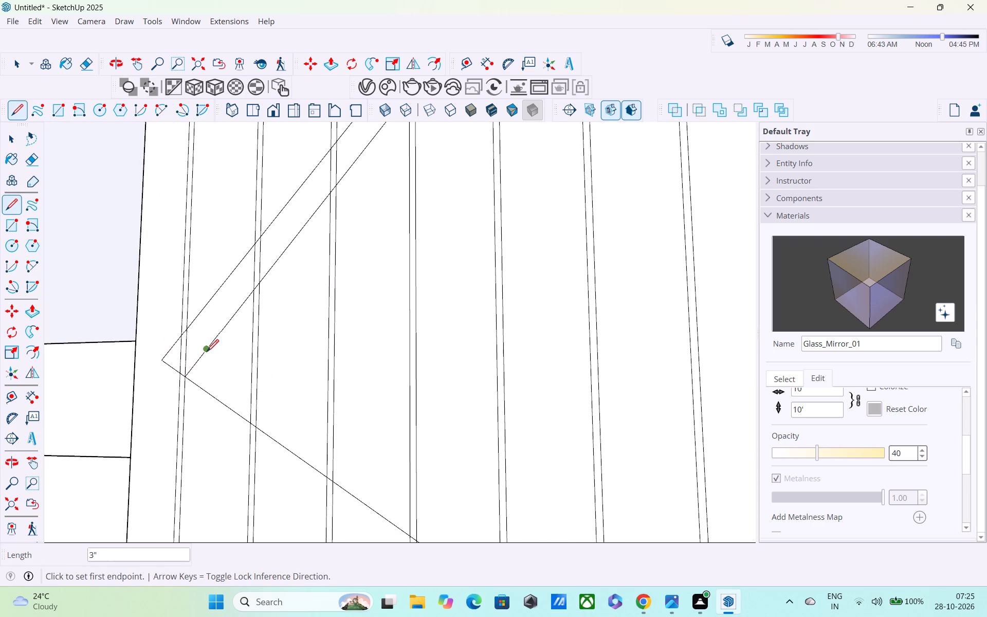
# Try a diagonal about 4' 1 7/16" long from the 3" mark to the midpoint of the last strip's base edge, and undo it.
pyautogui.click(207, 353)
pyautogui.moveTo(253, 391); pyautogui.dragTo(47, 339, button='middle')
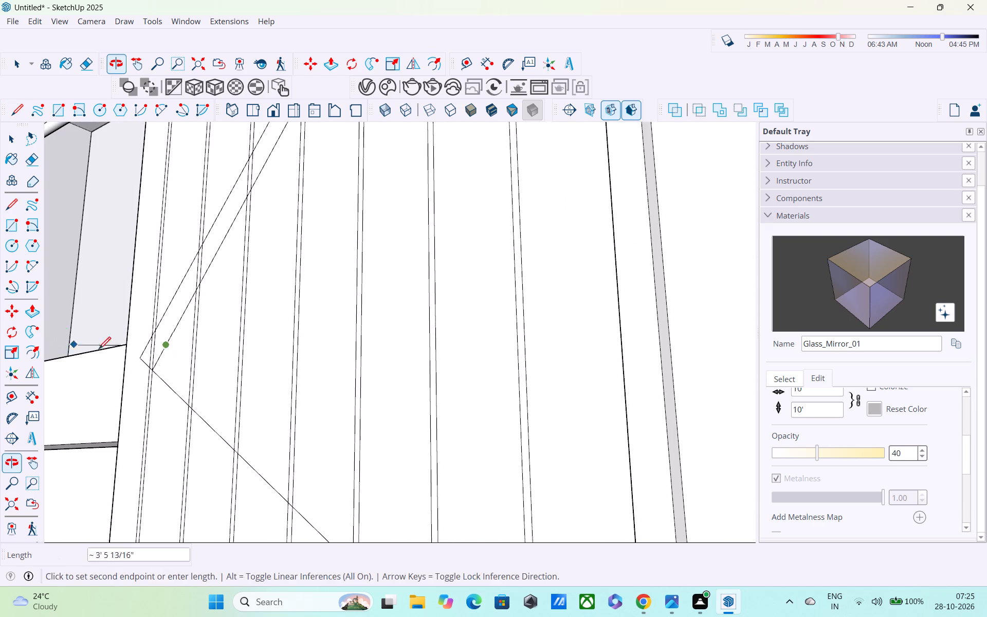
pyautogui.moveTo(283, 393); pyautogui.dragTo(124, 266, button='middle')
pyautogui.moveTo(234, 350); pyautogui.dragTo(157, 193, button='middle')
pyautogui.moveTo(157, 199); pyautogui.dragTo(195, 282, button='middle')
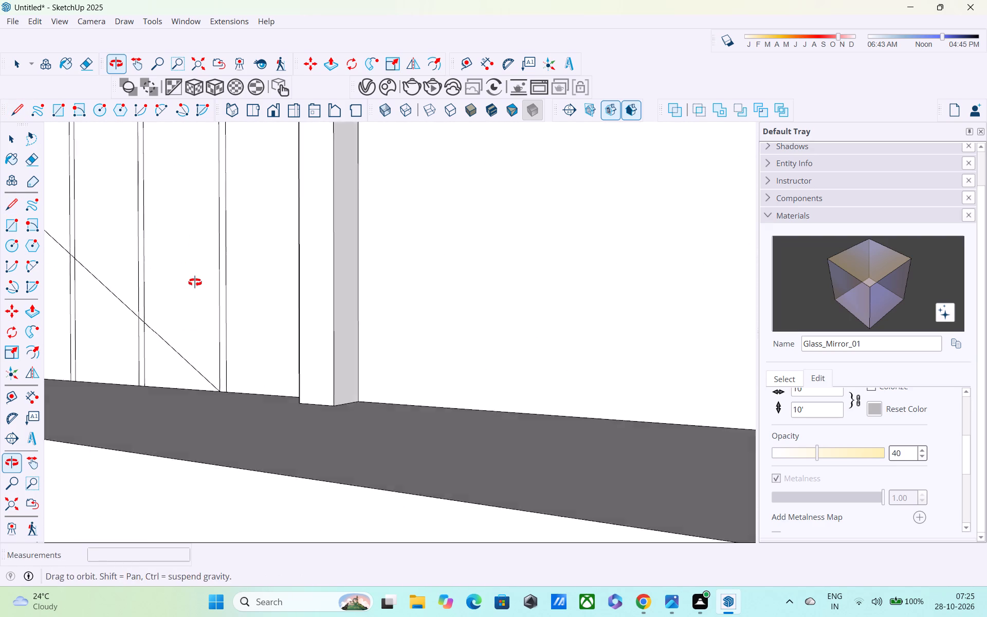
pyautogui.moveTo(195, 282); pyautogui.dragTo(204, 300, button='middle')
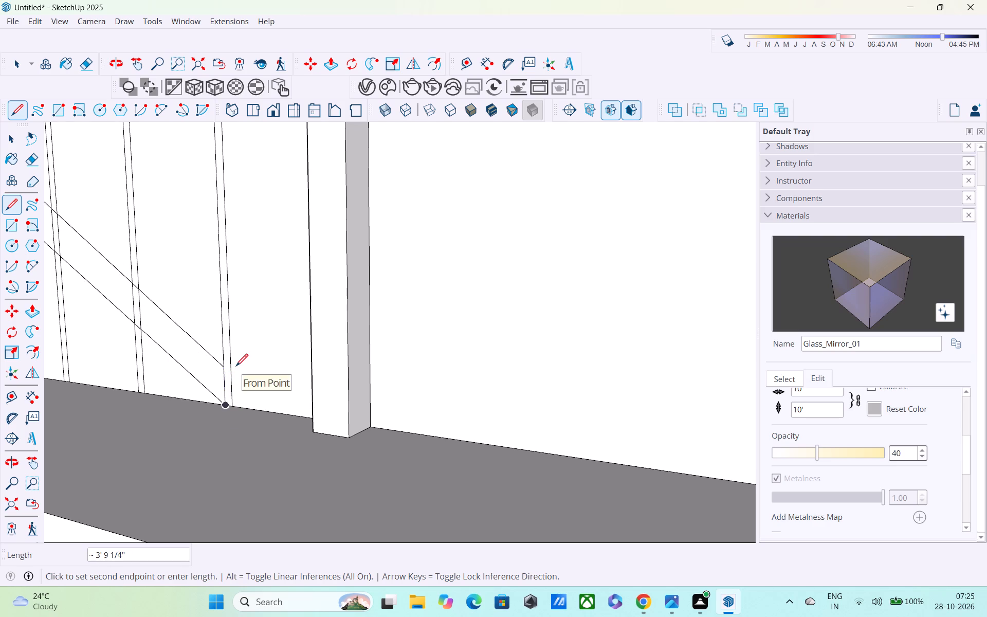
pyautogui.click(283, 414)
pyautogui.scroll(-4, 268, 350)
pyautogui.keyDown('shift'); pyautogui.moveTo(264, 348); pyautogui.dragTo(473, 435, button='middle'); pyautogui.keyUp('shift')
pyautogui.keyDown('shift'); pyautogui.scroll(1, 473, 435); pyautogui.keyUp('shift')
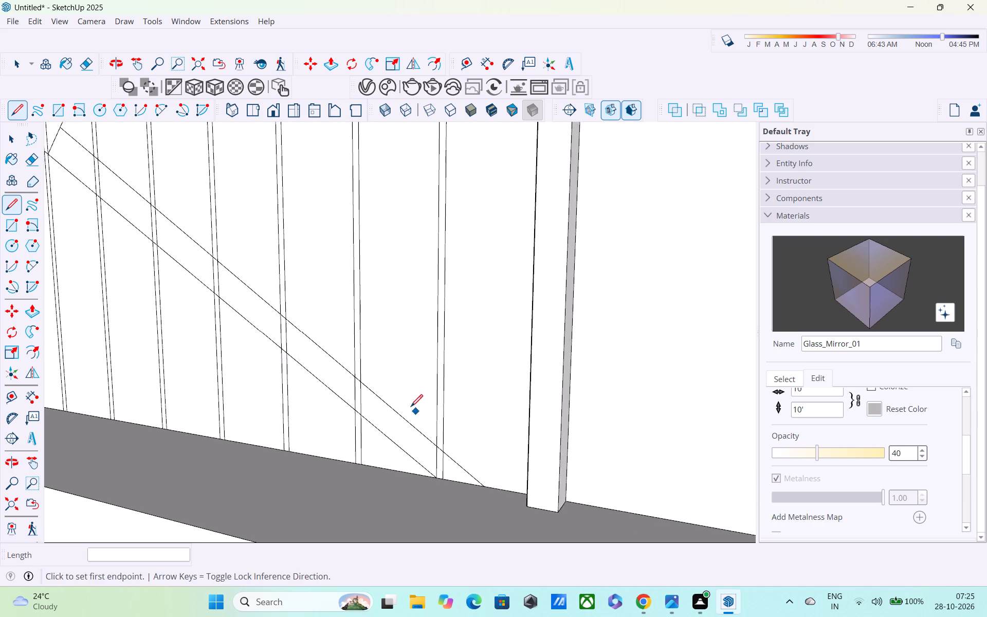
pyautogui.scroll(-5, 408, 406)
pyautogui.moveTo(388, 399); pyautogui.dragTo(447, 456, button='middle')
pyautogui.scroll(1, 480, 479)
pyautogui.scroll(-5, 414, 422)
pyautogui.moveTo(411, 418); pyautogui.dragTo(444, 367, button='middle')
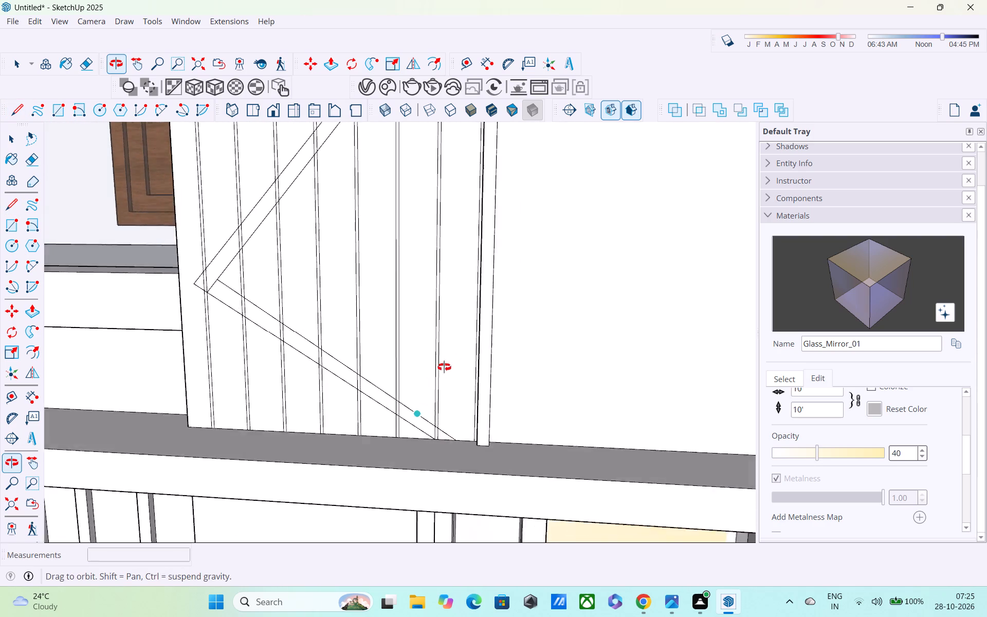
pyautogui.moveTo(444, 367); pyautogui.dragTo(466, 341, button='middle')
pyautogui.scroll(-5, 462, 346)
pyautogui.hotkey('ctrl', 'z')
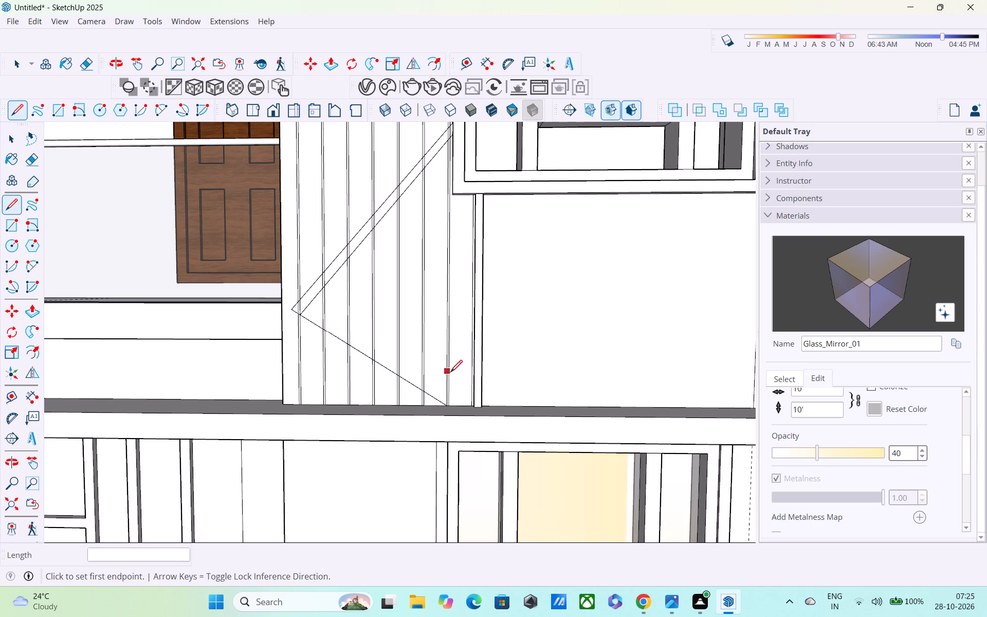
# Draw a 3" line along the strips' base edge from the lower end of the lowest zigzag segment toward the trim.
pyautogui.click(451, 407)
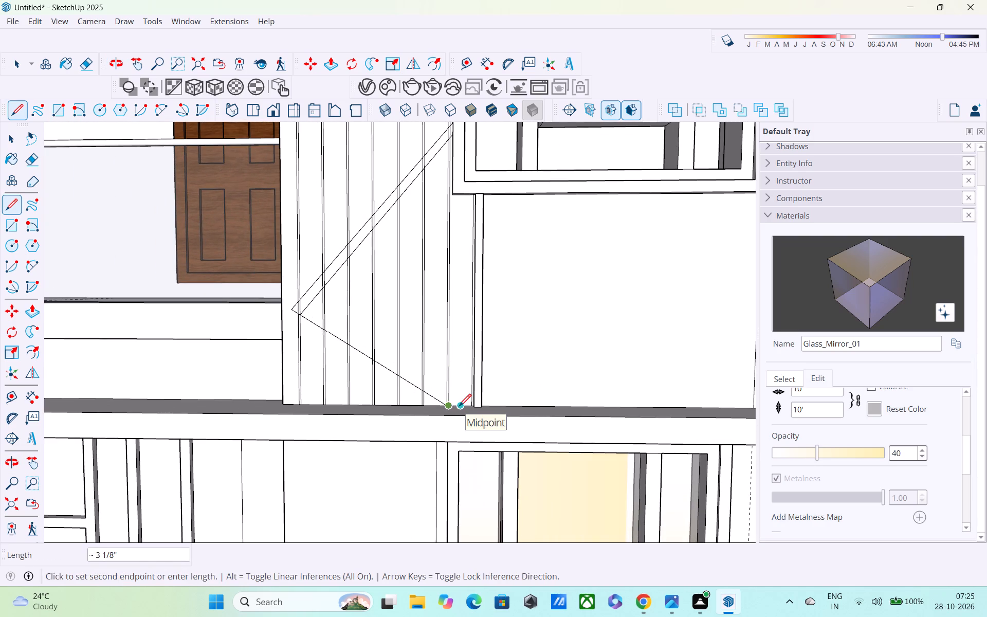
pyautogui.scroll(5, 460, 407)
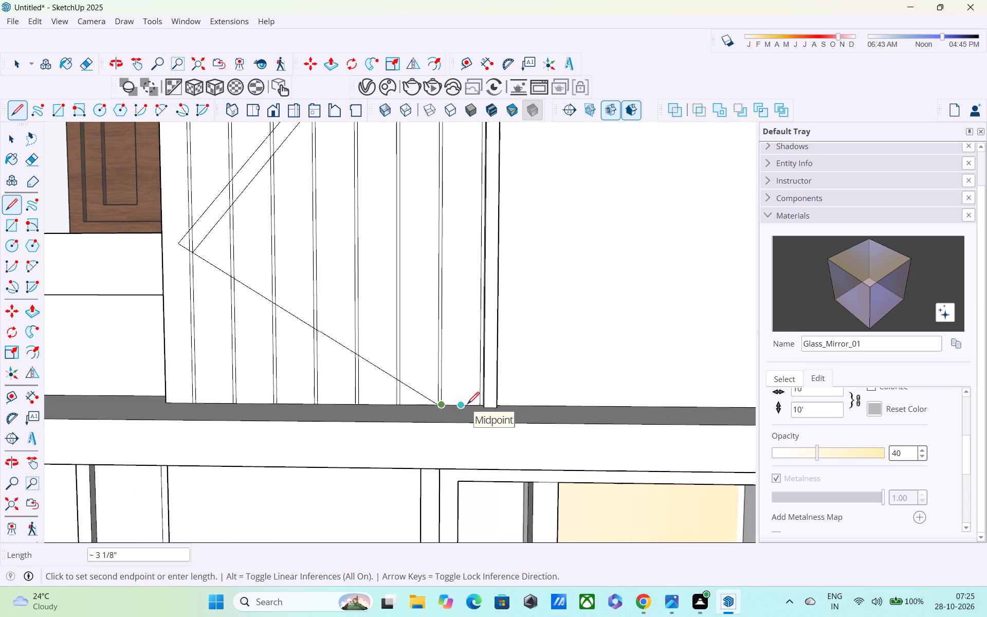
pyautogui.write('3"')
pyautogui.press('Return')
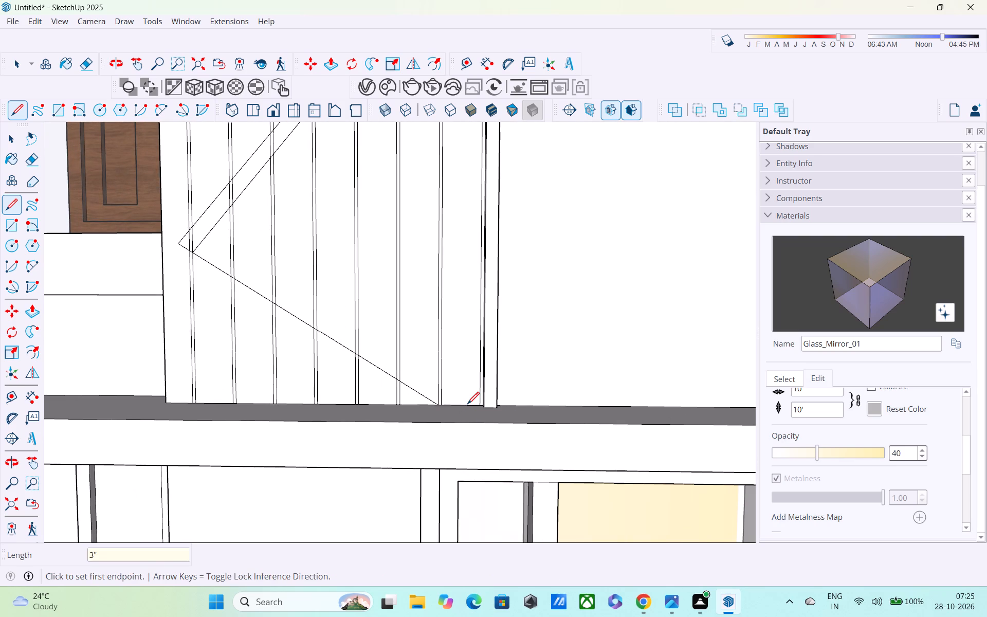
pyautogui.scroll(3, 440, 393)
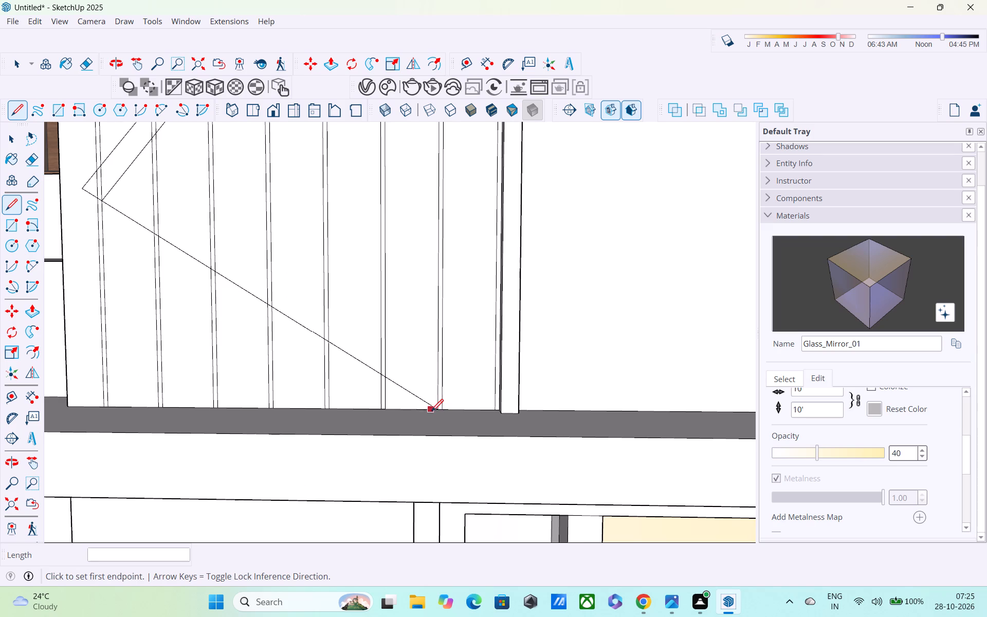
pyautogui.click(438, 412)
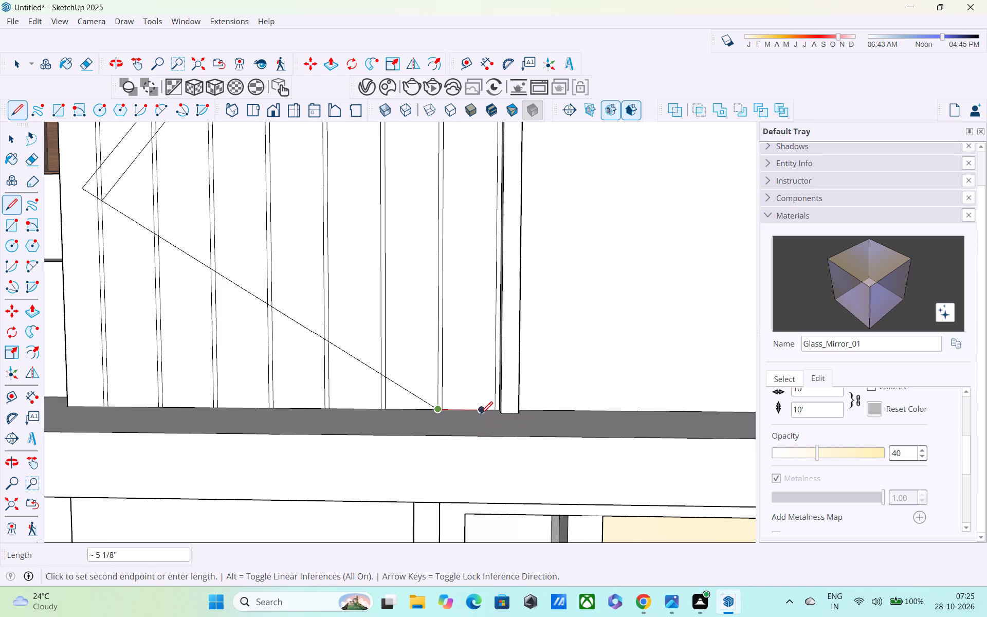
pyautogui.scroll(3, 503, 407)
pyautogui.moveTo(503, 407); pyautogui.dragTo(669, 425, button='middle')
pyautogui.scroll(4, 528, 403)
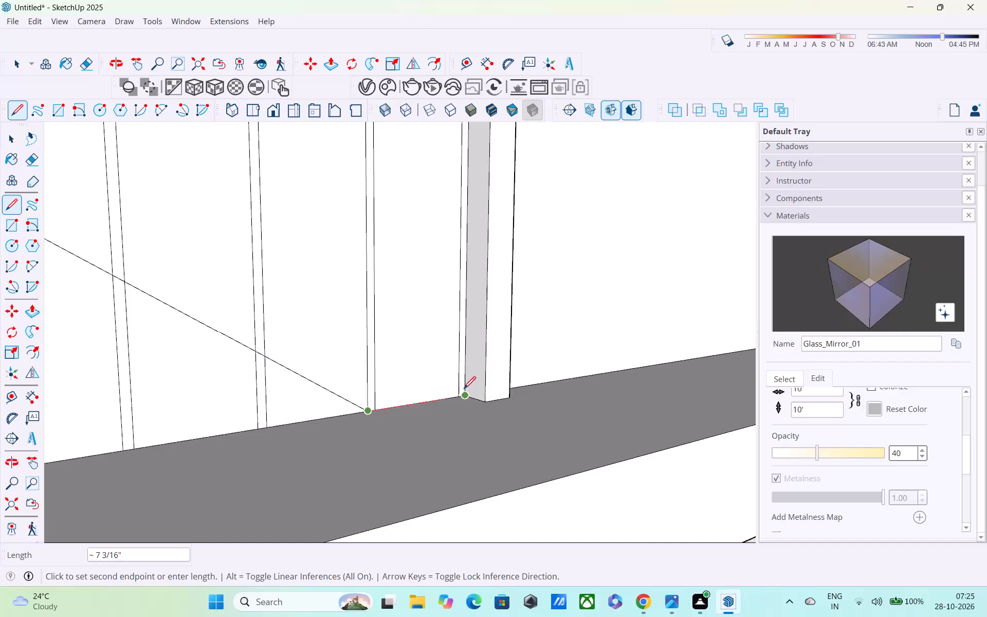
pyautogui.scroll(5, 464, 390)
pyautogui.moveTo(465, 398); pyautogui.dragTo(475, 425, button='middle')
pyautogui.scroll(4, 465, 408)
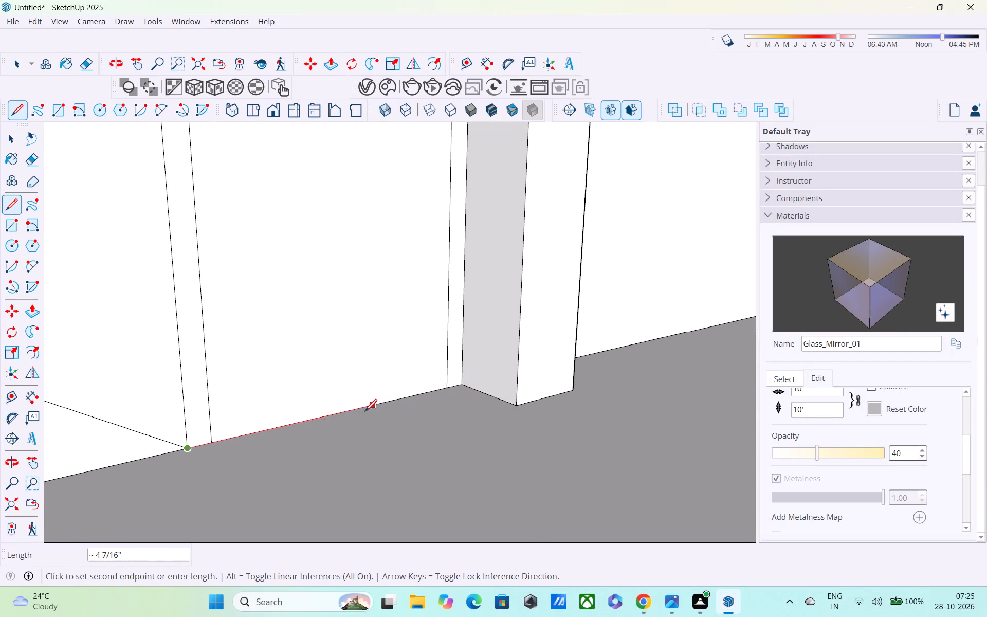
pyautogui.click(185, 452)
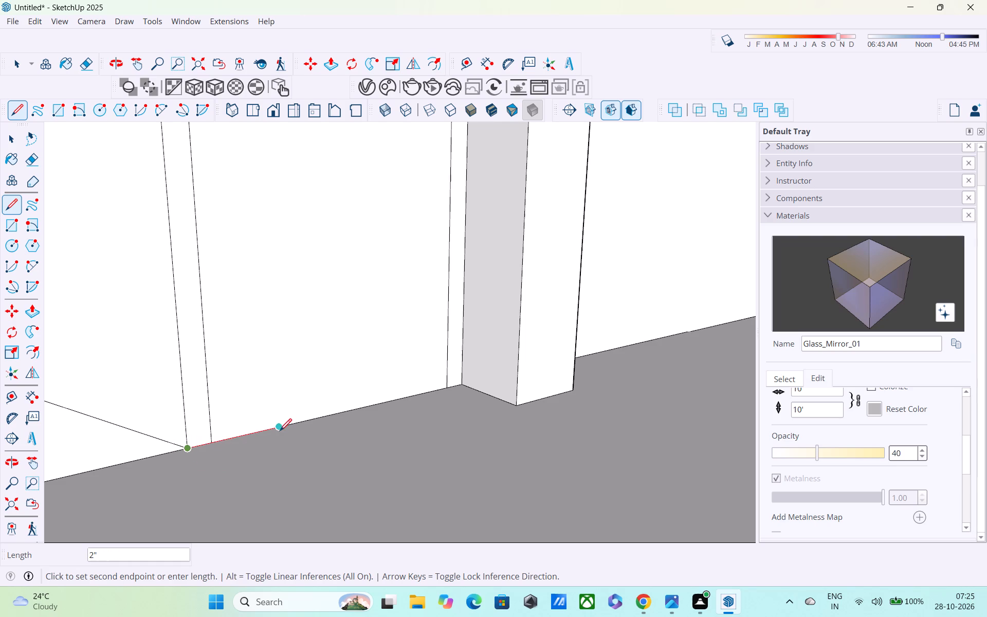
pyautogui.write('3"')
pyautogui.press('Return')
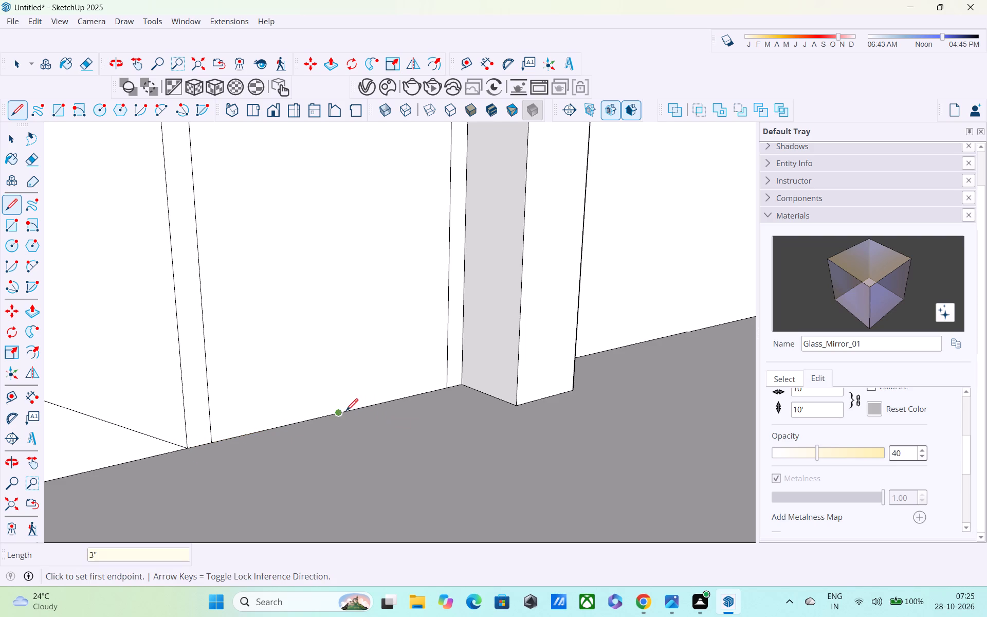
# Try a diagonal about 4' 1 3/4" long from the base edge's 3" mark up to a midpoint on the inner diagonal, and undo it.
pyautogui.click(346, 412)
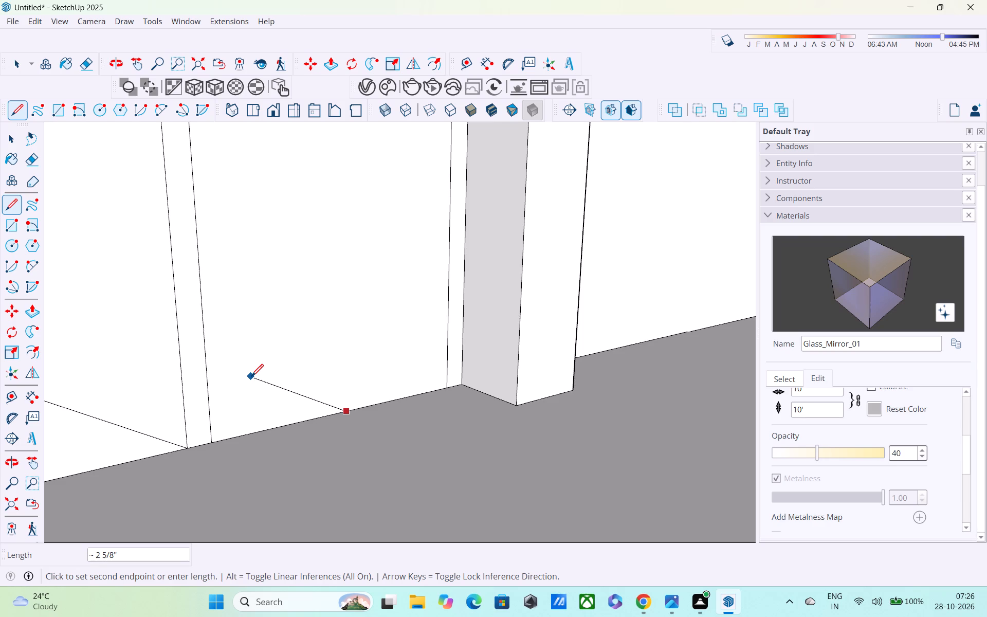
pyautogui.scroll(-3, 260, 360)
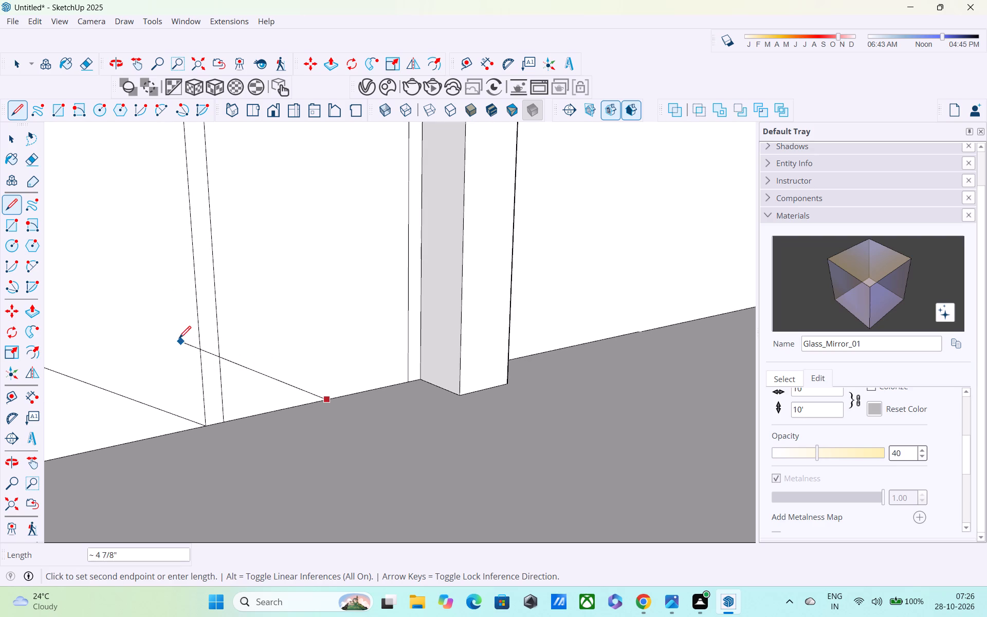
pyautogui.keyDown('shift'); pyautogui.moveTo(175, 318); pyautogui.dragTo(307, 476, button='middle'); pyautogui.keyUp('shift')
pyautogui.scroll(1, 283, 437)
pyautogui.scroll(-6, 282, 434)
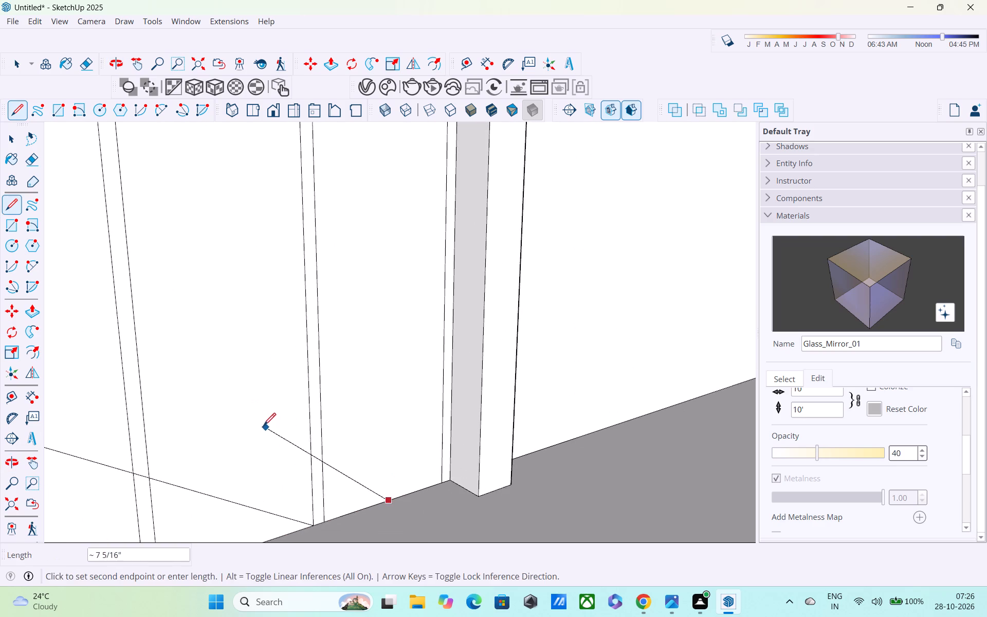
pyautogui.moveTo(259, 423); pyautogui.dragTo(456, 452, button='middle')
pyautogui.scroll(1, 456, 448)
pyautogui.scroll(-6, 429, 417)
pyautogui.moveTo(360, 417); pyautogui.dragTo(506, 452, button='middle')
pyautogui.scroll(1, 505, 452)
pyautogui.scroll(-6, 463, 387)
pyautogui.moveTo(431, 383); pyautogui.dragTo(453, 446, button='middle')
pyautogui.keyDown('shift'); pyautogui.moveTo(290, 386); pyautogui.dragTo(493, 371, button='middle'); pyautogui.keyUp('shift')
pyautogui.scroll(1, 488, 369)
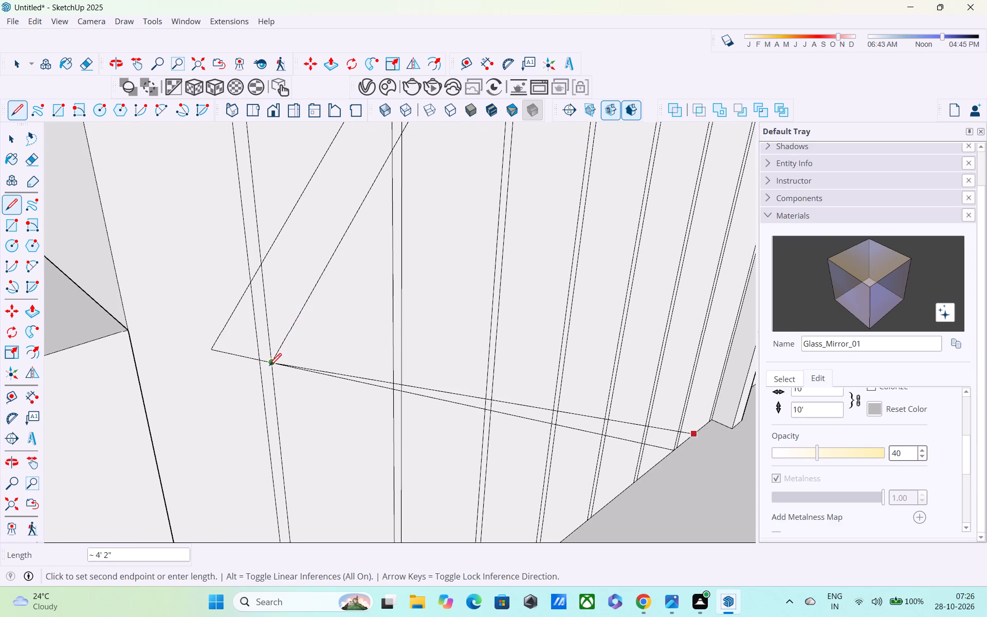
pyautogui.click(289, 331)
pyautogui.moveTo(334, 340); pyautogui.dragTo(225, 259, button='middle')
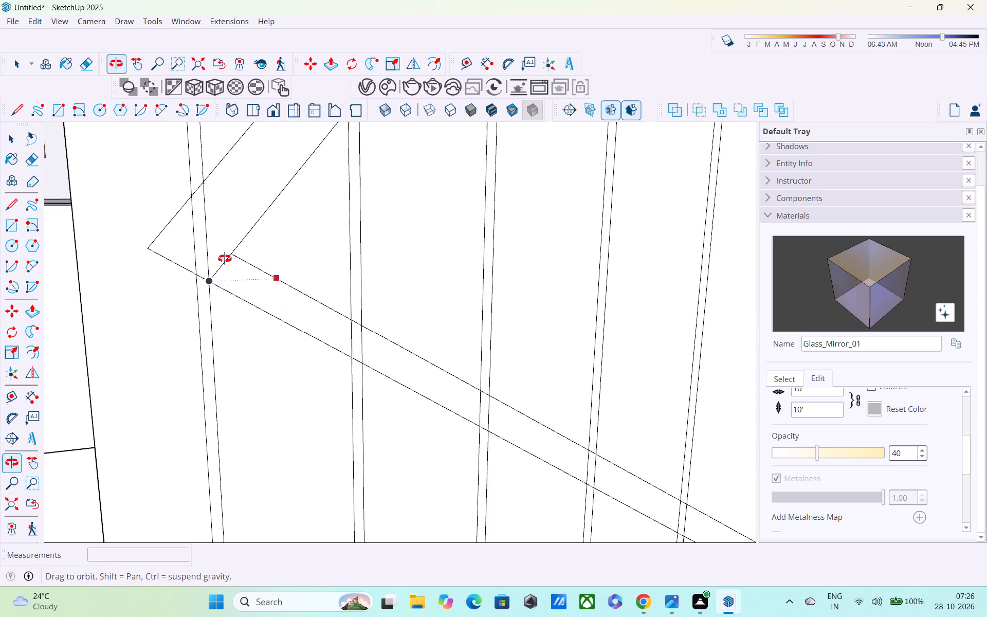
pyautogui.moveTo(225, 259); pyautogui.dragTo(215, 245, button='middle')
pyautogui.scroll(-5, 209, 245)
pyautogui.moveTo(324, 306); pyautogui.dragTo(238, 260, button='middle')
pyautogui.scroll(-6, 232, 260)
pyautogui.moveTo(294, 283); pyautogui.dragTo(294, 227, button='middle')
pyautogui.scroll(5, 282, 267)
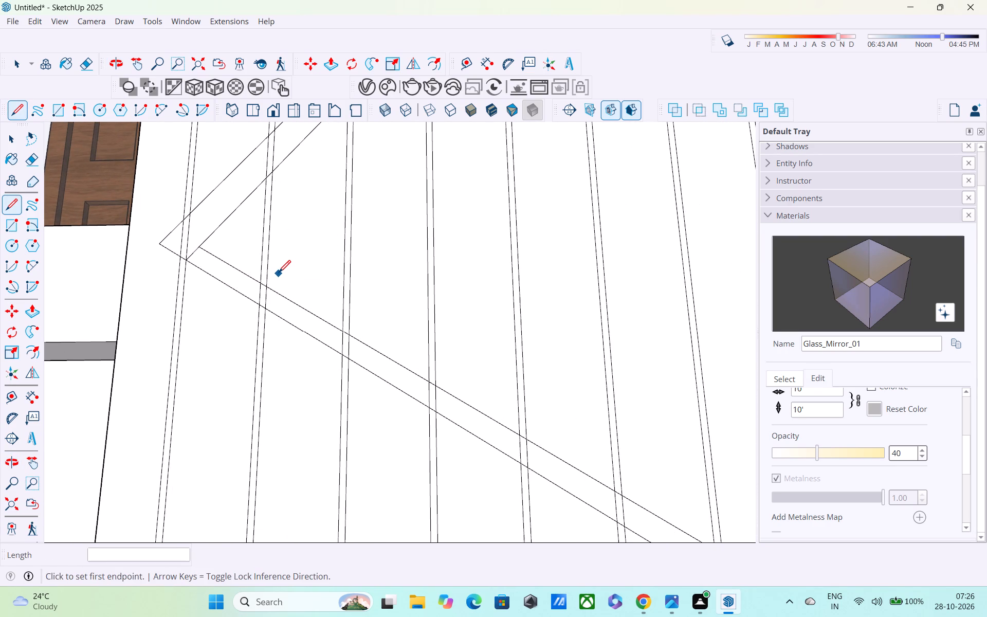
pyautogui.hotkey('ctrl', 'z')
# Draw a 3" line up along the inner diagonal from its lower end on the lowest zigzag segment.
pyautogui.click(186, 263)
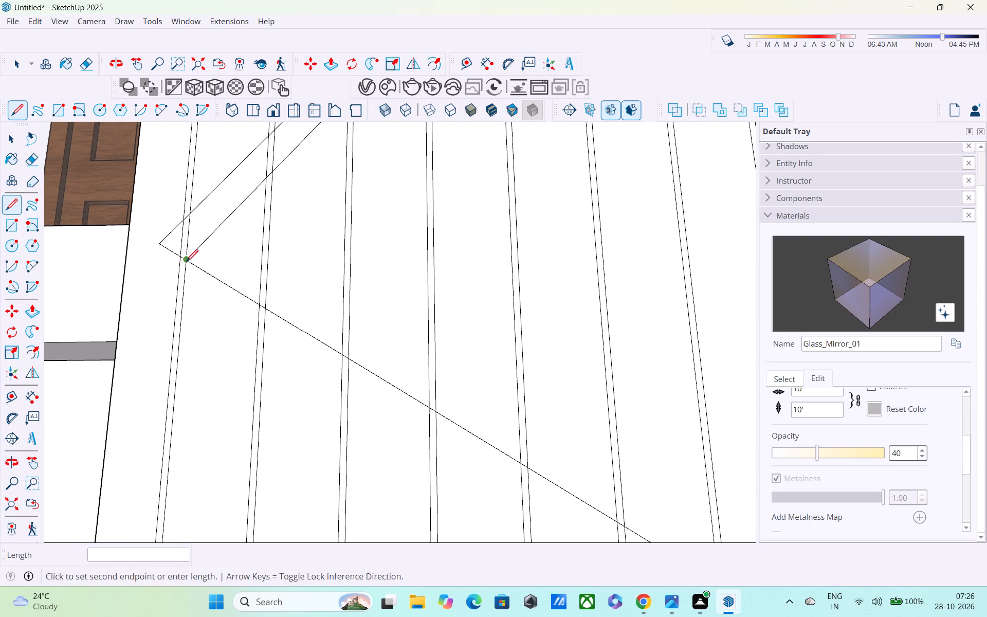
pyautogui.click(212, 235)
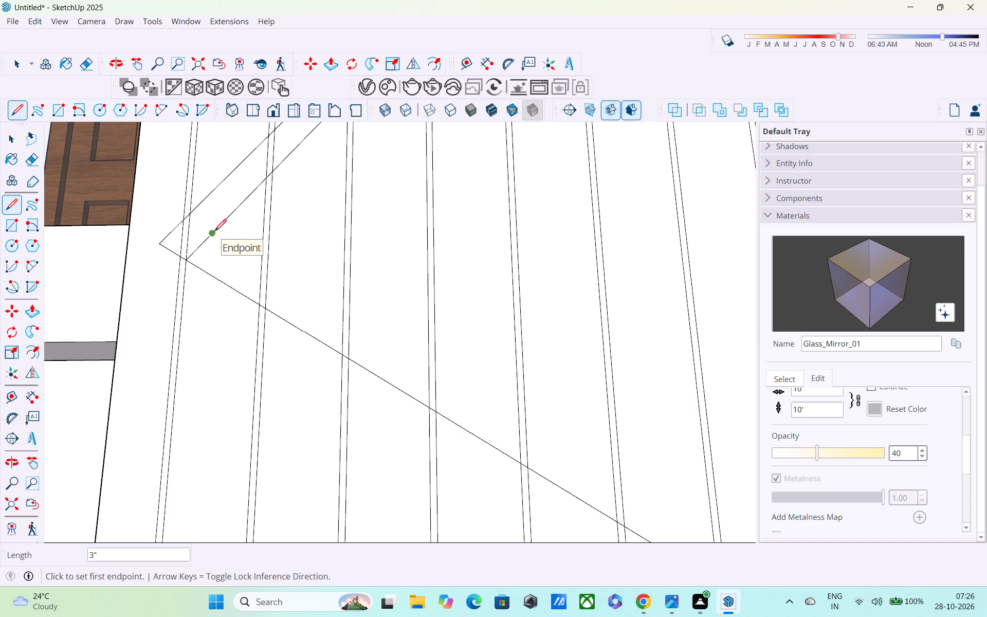
# Draw a diagonal about 4' 2 11/16" long from the inner diagonal's 3" mark down to the midpoint on the base edge beside the trim.
pyautogui.click(214, 232)
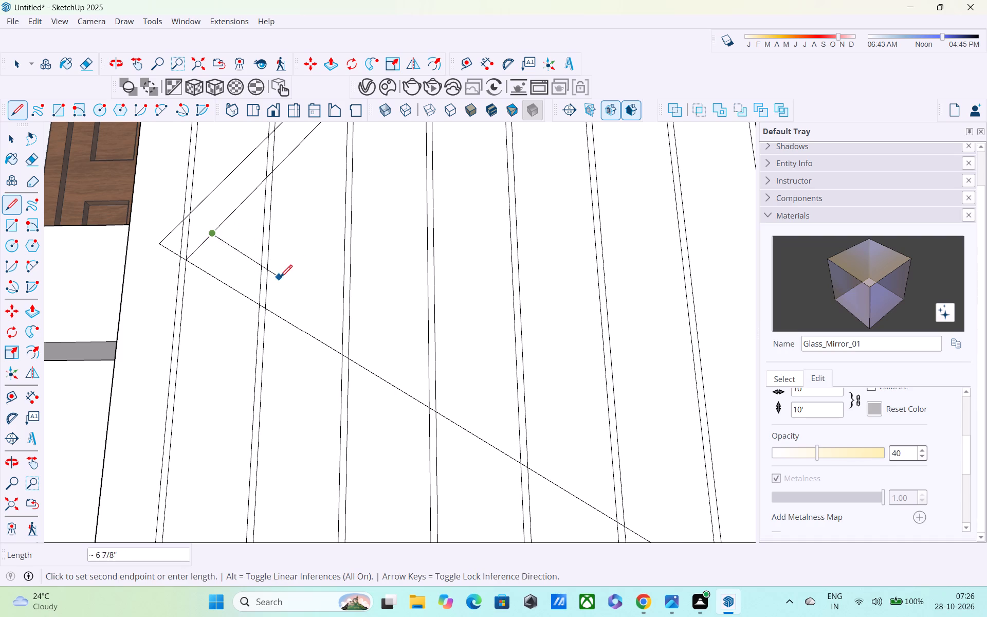
pyautogui.scroll(-4, 284, 281)
pyautogui.keyDown('shift'); pyautogui.moveTo(424, 369); pyautogui.dragTo(208, 302, button='middle'); pyautogui.keyUp('shift')
pyautogui.scroll(1, 207, 302)
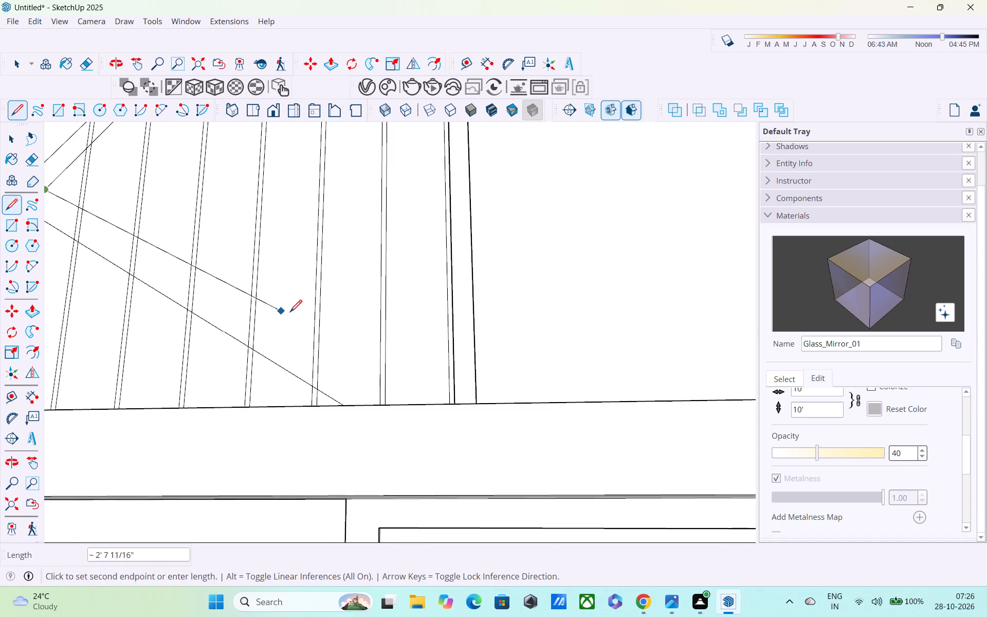
pyautogui.moveTo(301, 322); pyautogui.dragTo(338, 464, button='middle')
pyautogui.scroll(4, 397, 431)
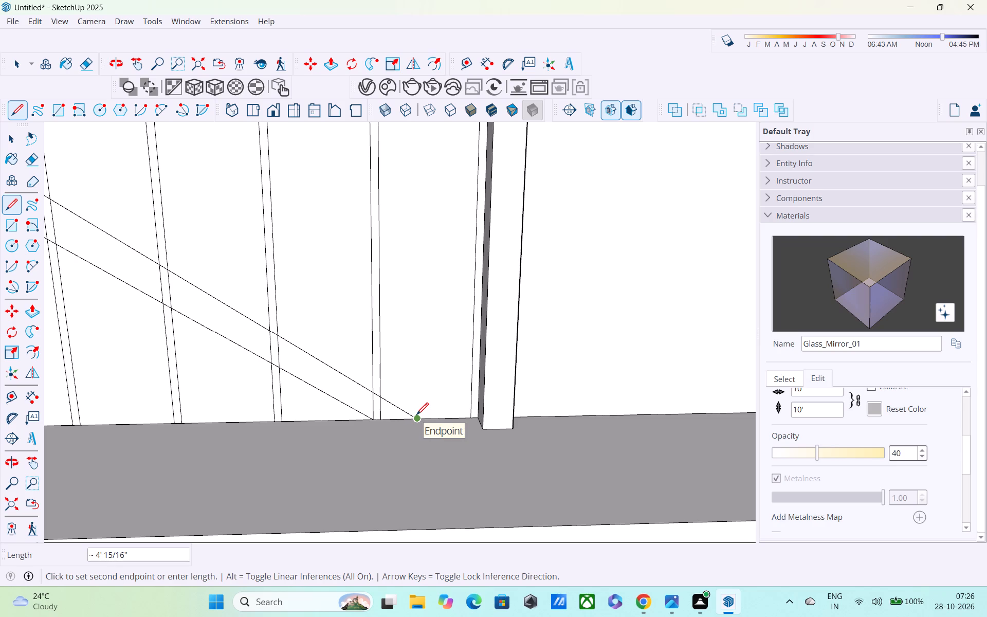
pyautogui.click(444, 419)
pyautogui.scroll(-6, 415, 415)
pyautogui.scroll(-6, 364, 388)
pyautogui.keyDown('shift'); pyautogui.moveTo(364, 392); pyautogui.dragTo(395, 439, button='middle'); pyautogui.keyUp('shift')
pyautogui.keyDown('shift'); pyautogui.scroll(1, 395, 439); pyautogui.keyUp('shift')
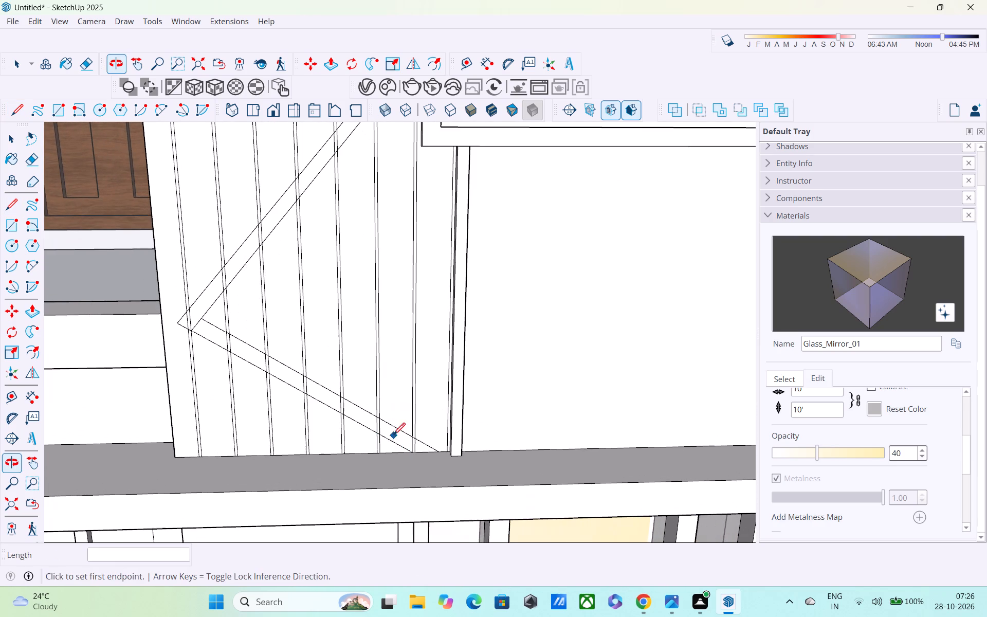
# Erase the short 3" segment crossing the zigzag band at its lowest corner.
pyautogui.press('e')
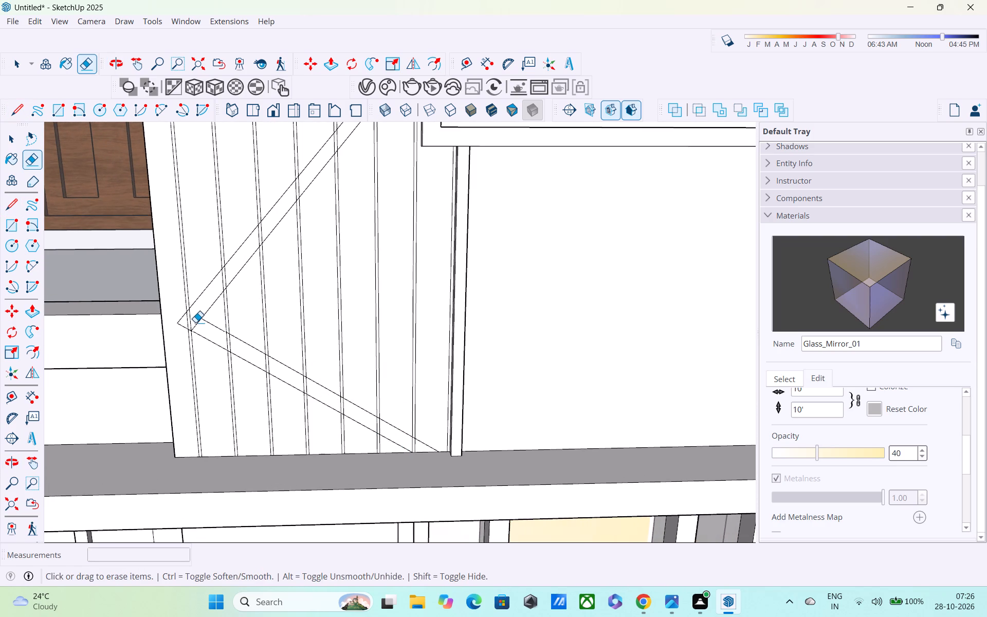
pyautogui.click(195, 325)
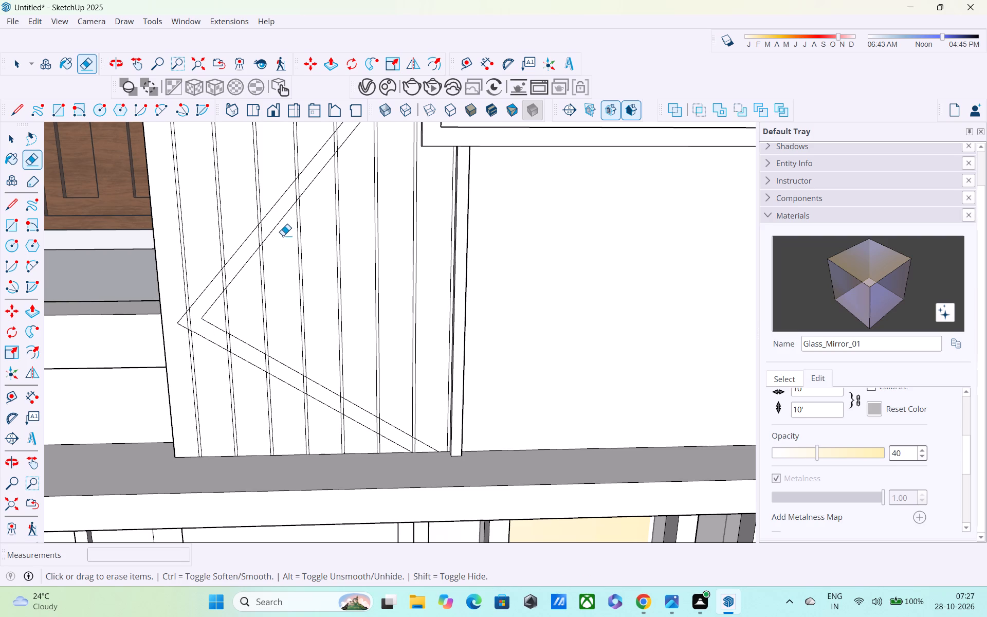
# Select the strip and band faces around the zigzag's lowest corner to check how the lines divide them.
pyautogui.scroll(1, 283, 235)
pyautogui.moveTo(290, 239); pyautogui.dragTo(441, 259, button='middle')
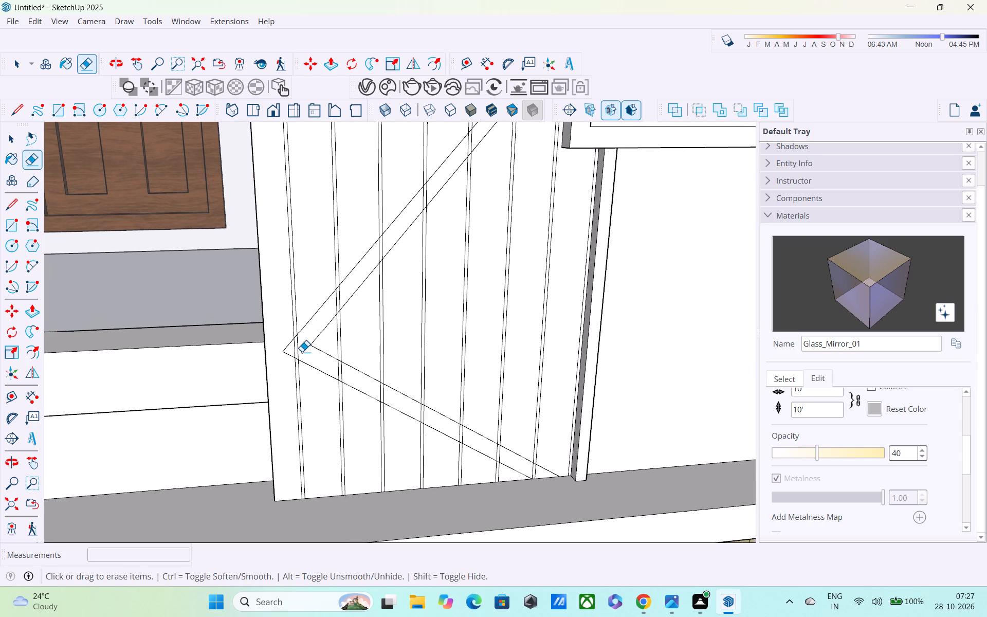
pyautogui.scroll(-3, 302, 352)
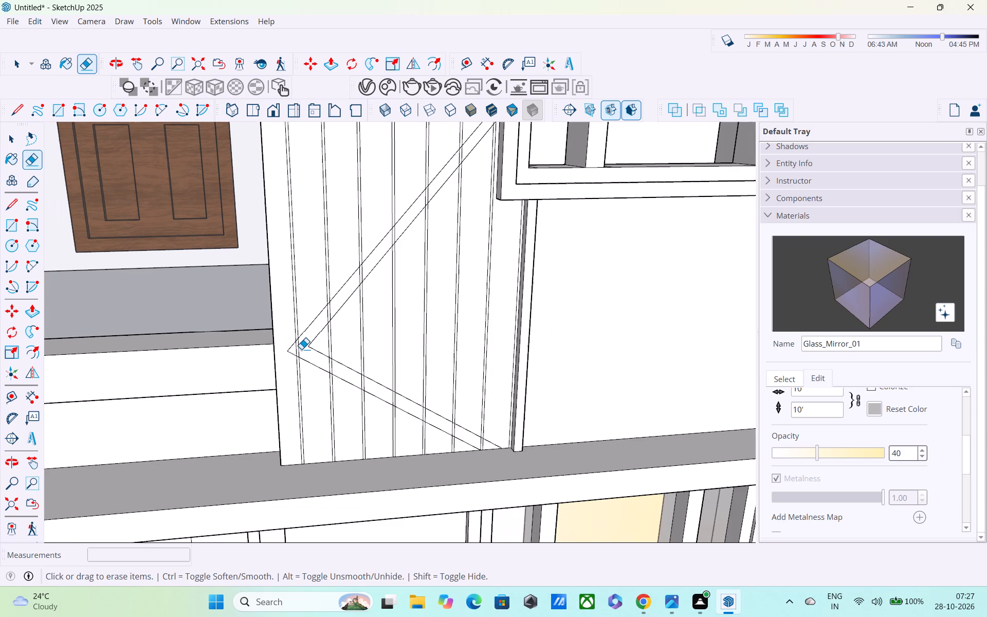
pyautogui.scroll(-2, 301, 347)
pyautogui.press('space')
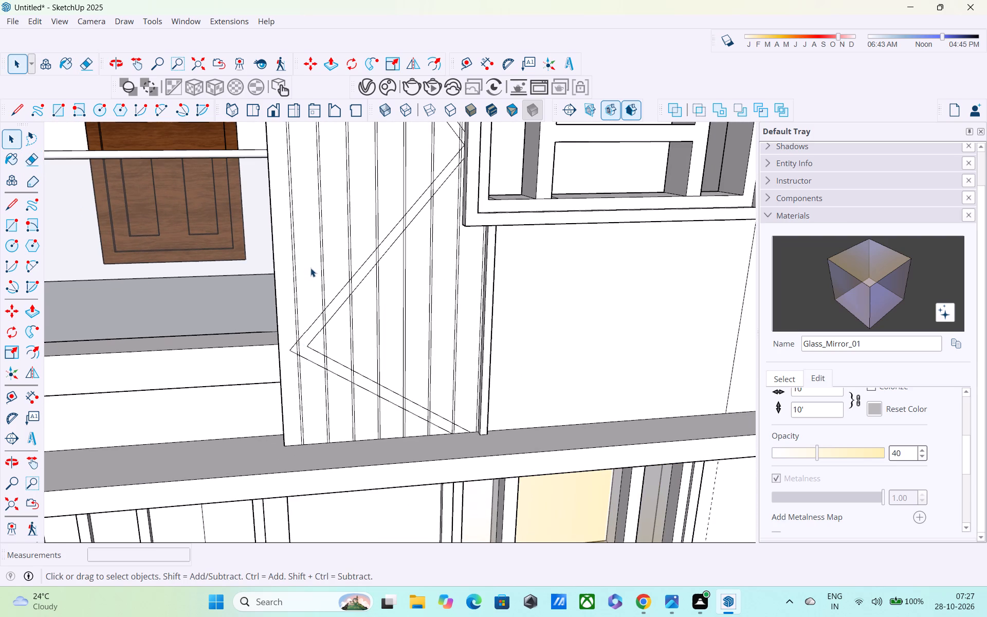
pyautogui.click(310, 268)
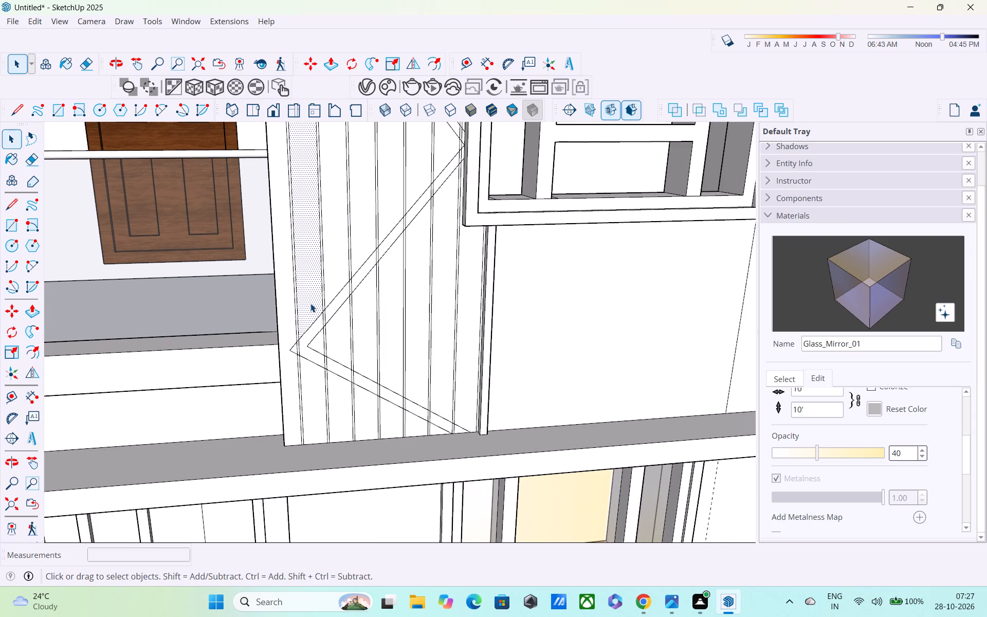
pyautogui.press('Escape')
pyautogui.press('Escape')
pyautogui.click(286, 298)
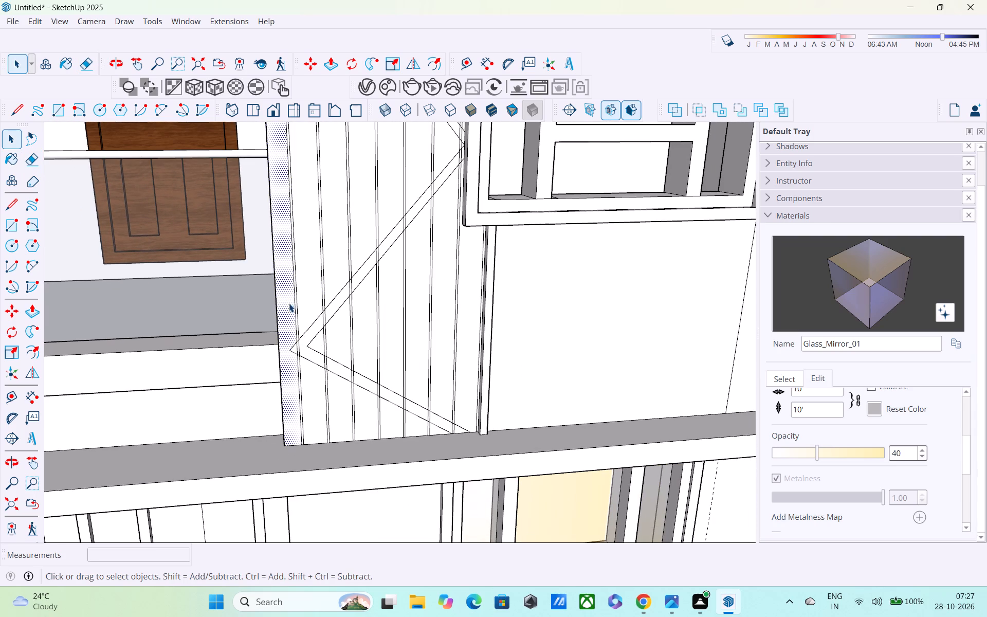
pyautogui.press('space')
pyautogui.click(321, 359)
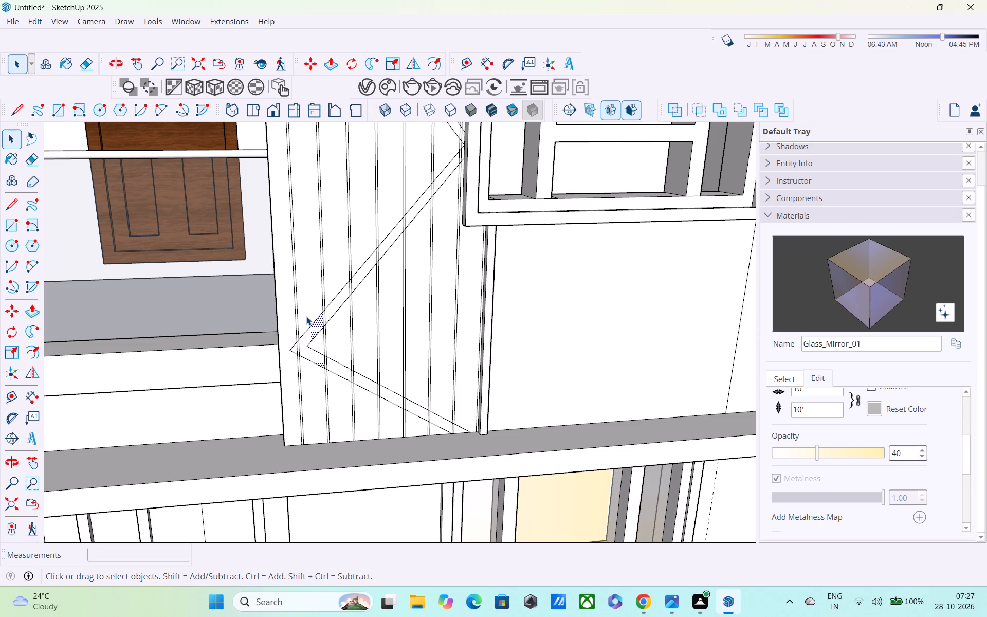
pyautogui.press('e')
pyautogui.scroll(4, 317, 337)
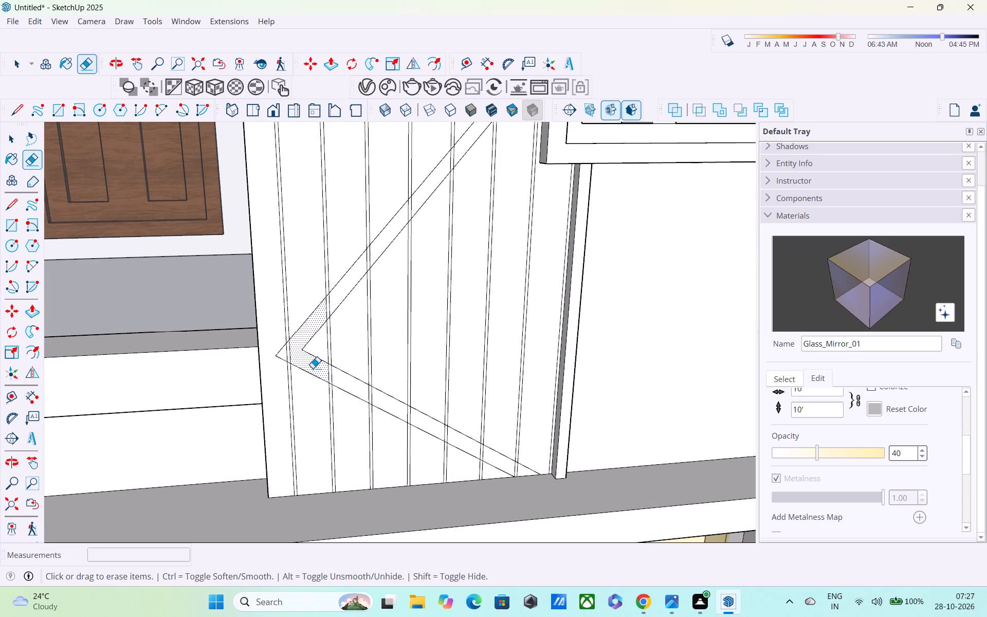
pyautogui.press('Escape')
# Examine the zigzag band against the whole house facade.
pyautogui.scroll(-6, 413, 442)
pyautogui.press('space')
pyautogui.click(574, 459)
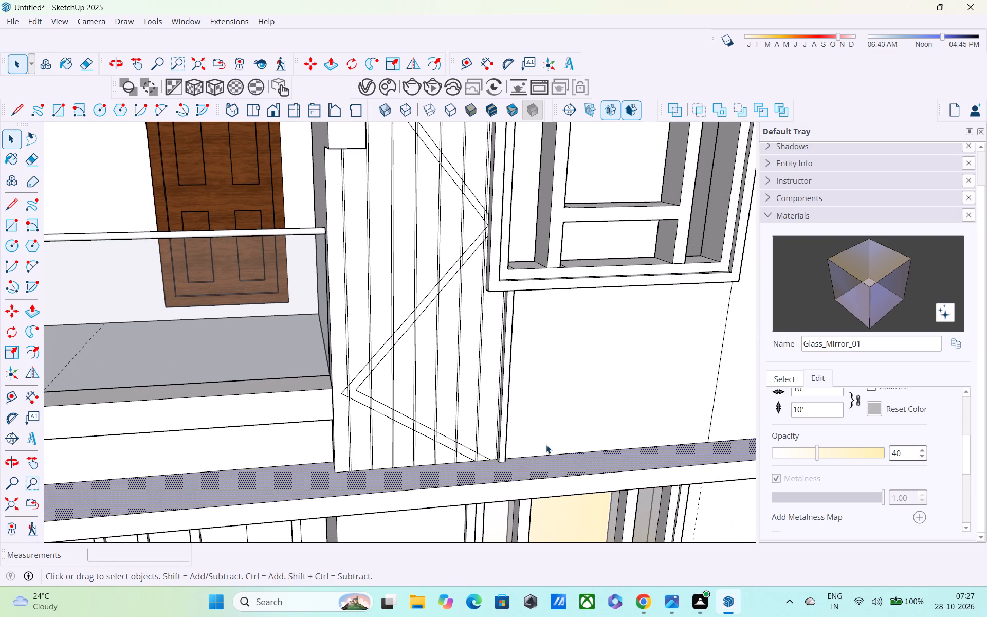
pyautogui.scroll(-11, 519, 382)
pyautogui.click(655, 315)
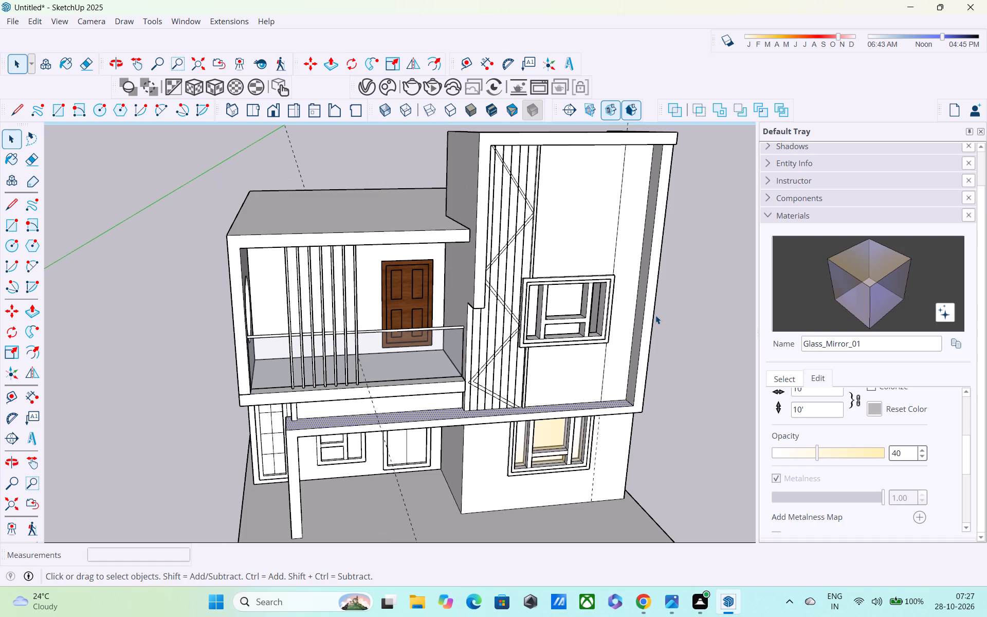
pyautogui.click(672, 306)
pyautogui.scroll(4, 506, 360)
pyautogui.scroll(-1, 503, 361)
pyautogui.scroll(2, 500, 361)
pyautogui.moveTo(425, 424); pyautogui.dragTo(410, 335, button='middle')
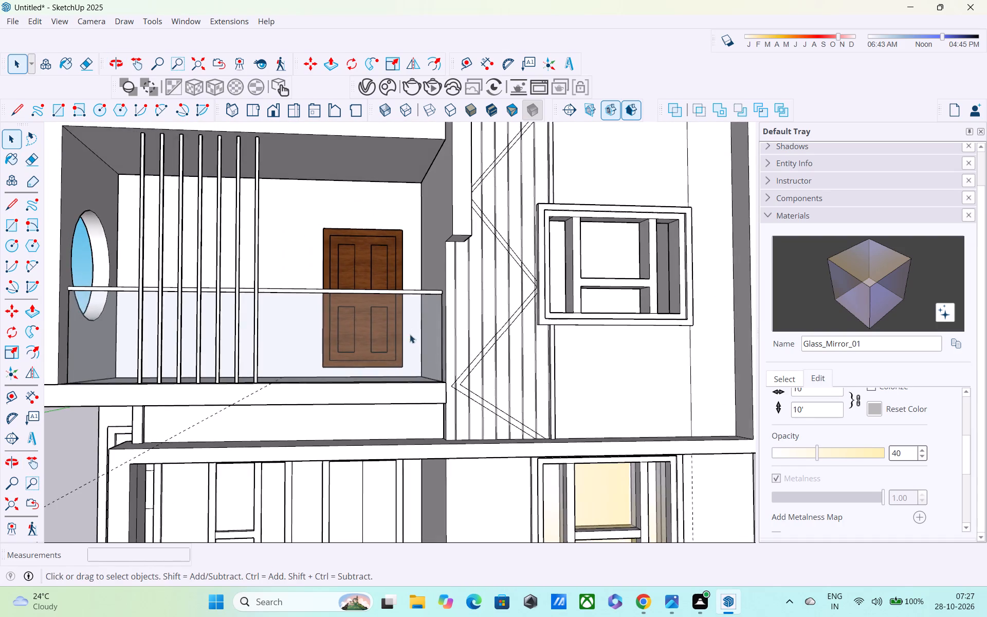
# Erase the vertical strip lines inside the zigzag band's lowest diagonal, from its lowest corner down to the base edge.
pyautogui.scroll(1, 442, 359)
pyautogui.press('e')
pyautogui.scroll(10, 476, 395)
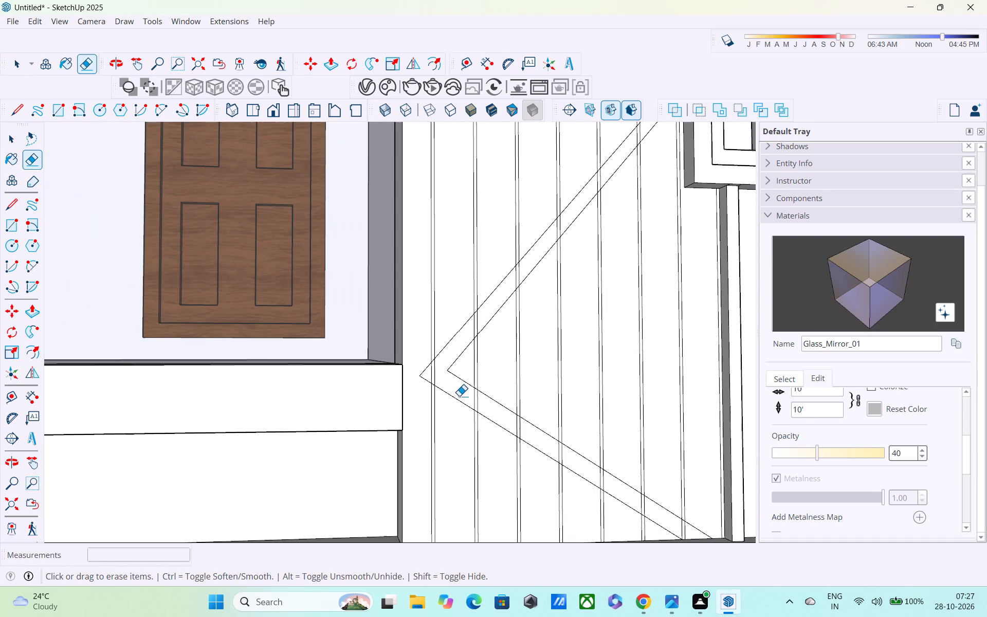
pyautogui.moveTo(457, 392); pyautogui.dragTo(573, 464)
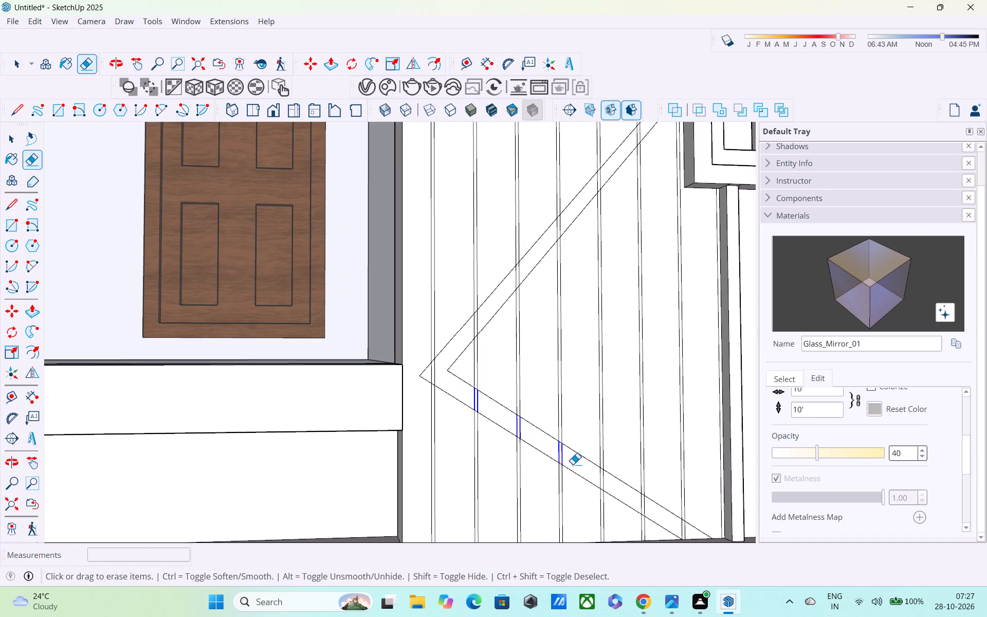
pyautogui.moveTo(573, 464); pyautogui.dragTo(574, 465)
pyautogui.scroll(-2, 558, 449)
pyautogui.moveTo(542, 442); pyautogui.dragTo(411, 337, button='middle')
pyautogui.scroll(4, 460, 345)
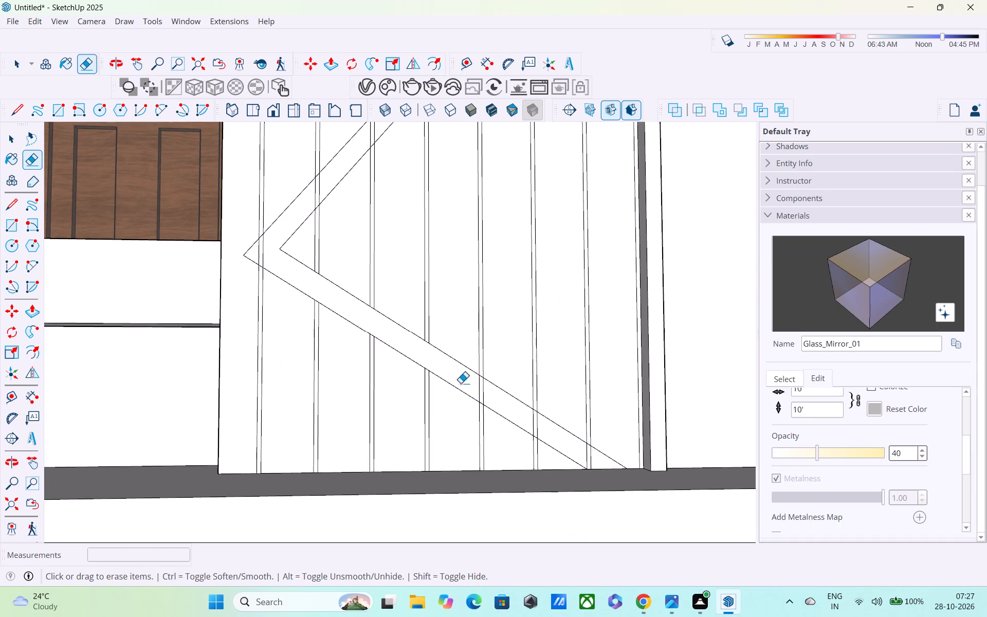
pyautogui.moveTo(457, 377); pyautogui.dragTo(563, 439)
pyautogui.moveTo(529, 422); pyautogui.dragTo(410, 298, button='middle')
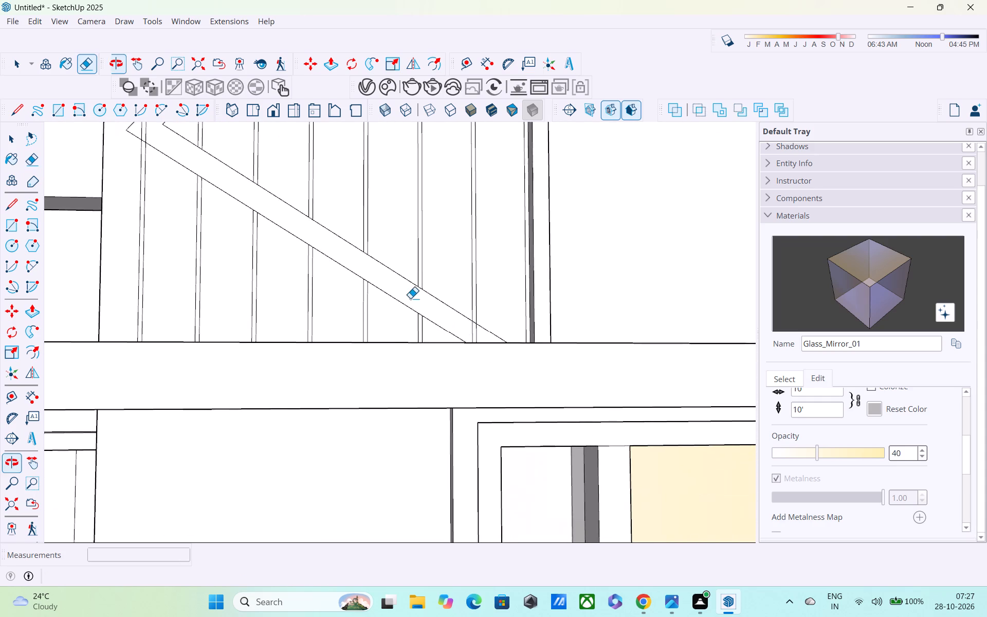
pyautogui.moveTo(428, 306); pyautogui.dragTo(451, 377, button='middle')
pyautogui.scroll(4, 461, 360)
pyautogui.moveTo(459, 310); pyautogui.dragTo(491, 334)
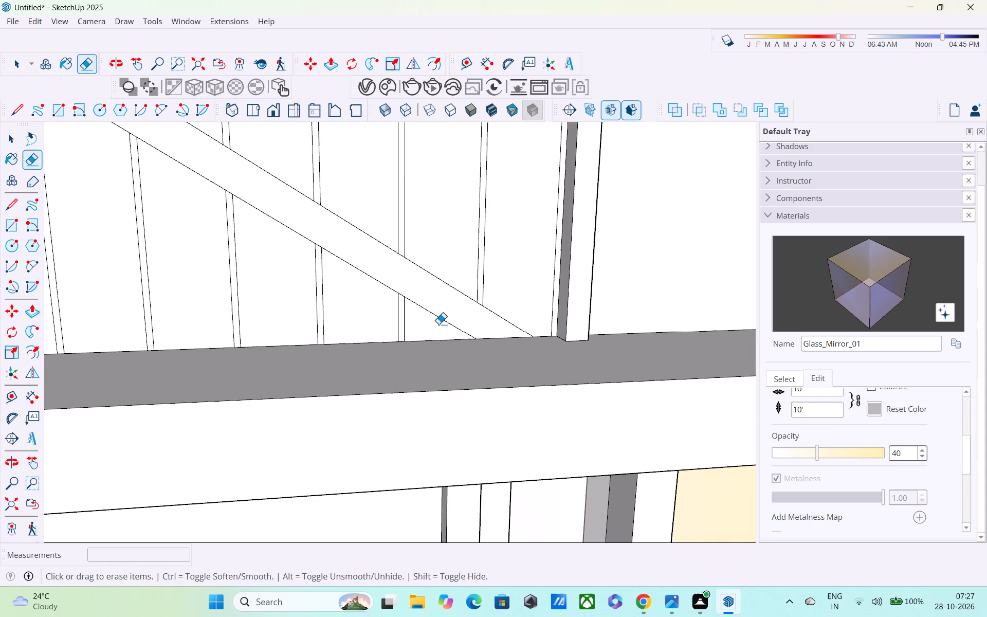
# Erase the vertical strip lines inside the band's diagonal rising from the lowest corner to the corner beside the window.
pyautogui.scroll(-2, 416, 300)
pyautogui.keyDown('shift'); pyautogui.moveTo(416, 300); pyautogui.dragTo(505, 478, button='middle'); pyautogui.keyUp('shift')
pyautogui.scroll(-1, 297, 253)
pyautogui.moveTo(304, 290); pyautogui.dragTo(342, 452, button='middle')
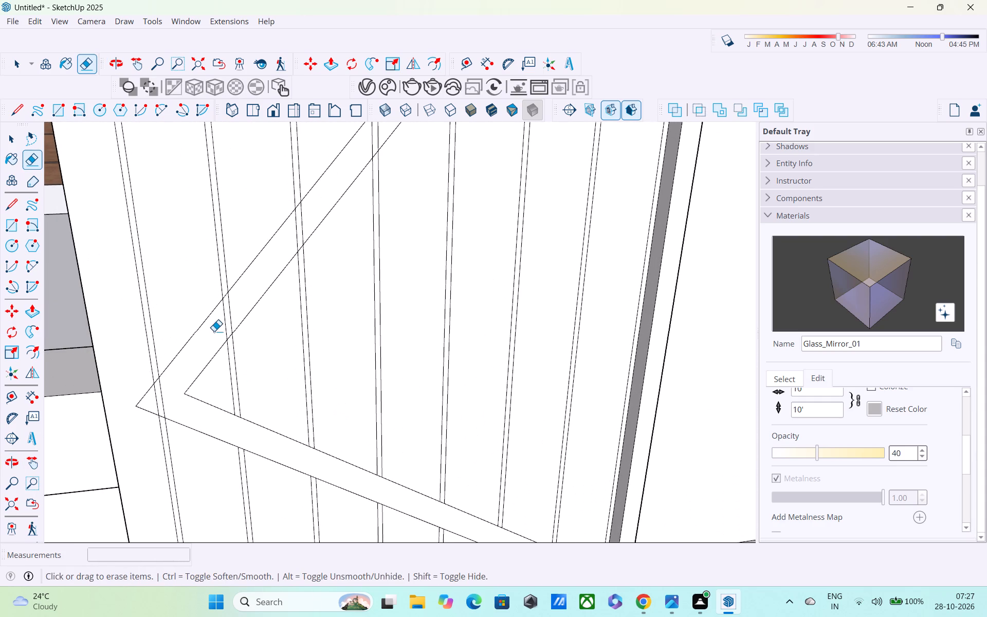
pyautogui.moveTo(214, 331); pyautogui.dragTo(314, 217)
pyautogui.keyDown('shift'); pyautogui.moveTo(314, 215); pyautogui.dragTo(333, 375, button='middle'); pyautogui.keyUp('shift')
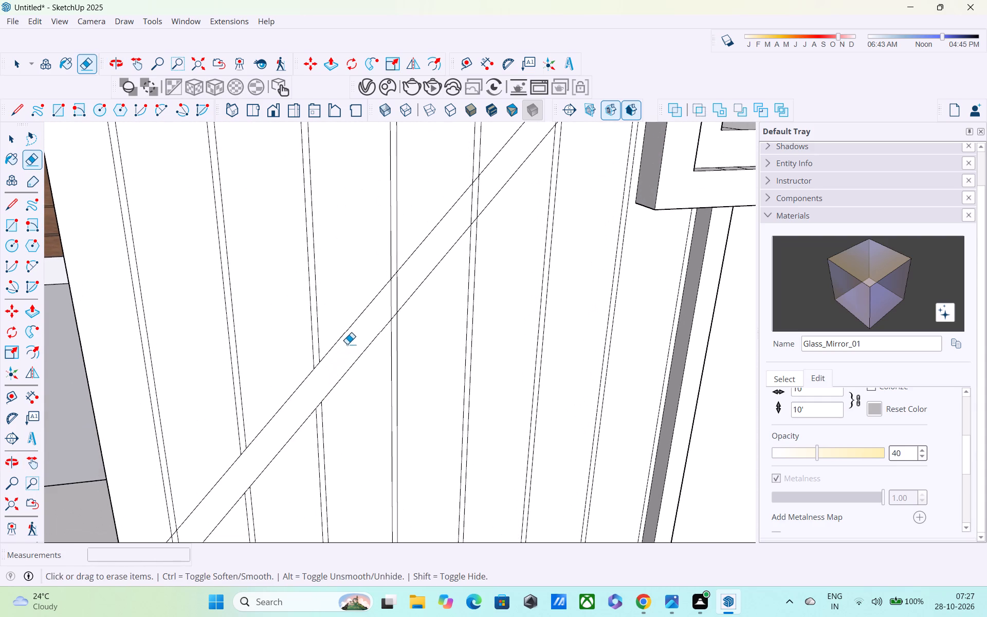
pyautogui.moveTo(371, 318); pyautogui.dragTo(486, 201)
pyautogui.keyDown('shift'); pyautogui.moveTo(485, 196); pyautogui.dragTo(469, 342, button='middle'); pyautogui.keyUp('shift')
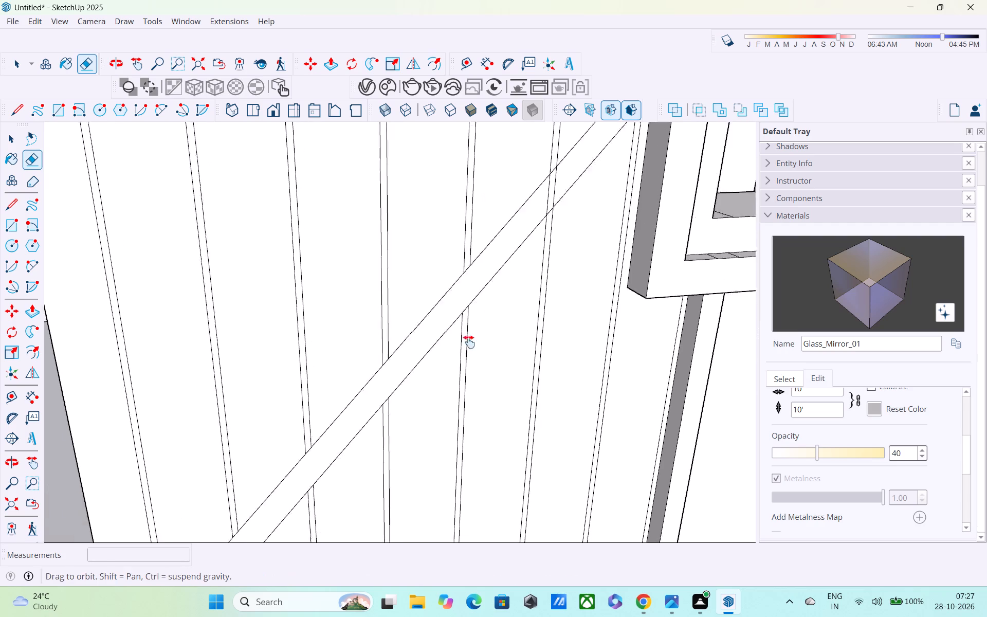
pyautogui.keyDown('shift'); pyautogui.moveTo(469, 342); pyautogui.dragTo(435, 421, button='middle'); pyautogui.keyUp('shift')
pyautogui.moveTo(484, 360); pyautogui.dragTo(529, 317)
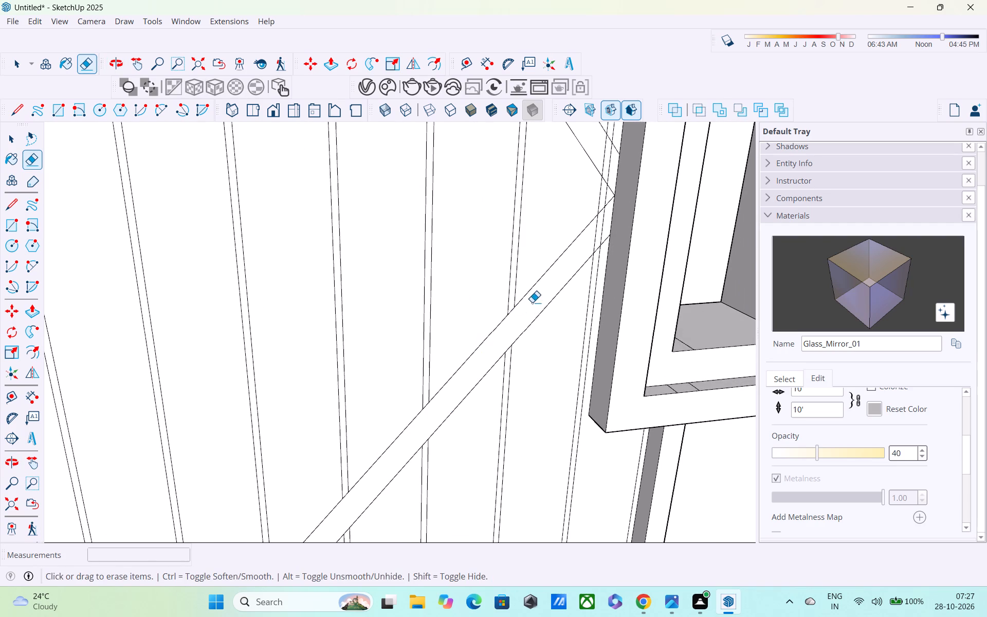
pyautogui.keyDown('shift'); pyautogui.moveTo(532, 302); pyautogui.dragTo(506, 399, button='middle'); pyautogui.keyUp('shift')
pyautogui.scroll(3, 581, 335)
pyautogui.moveTo(547, 347); pyautogui.dragTo(568, 330)
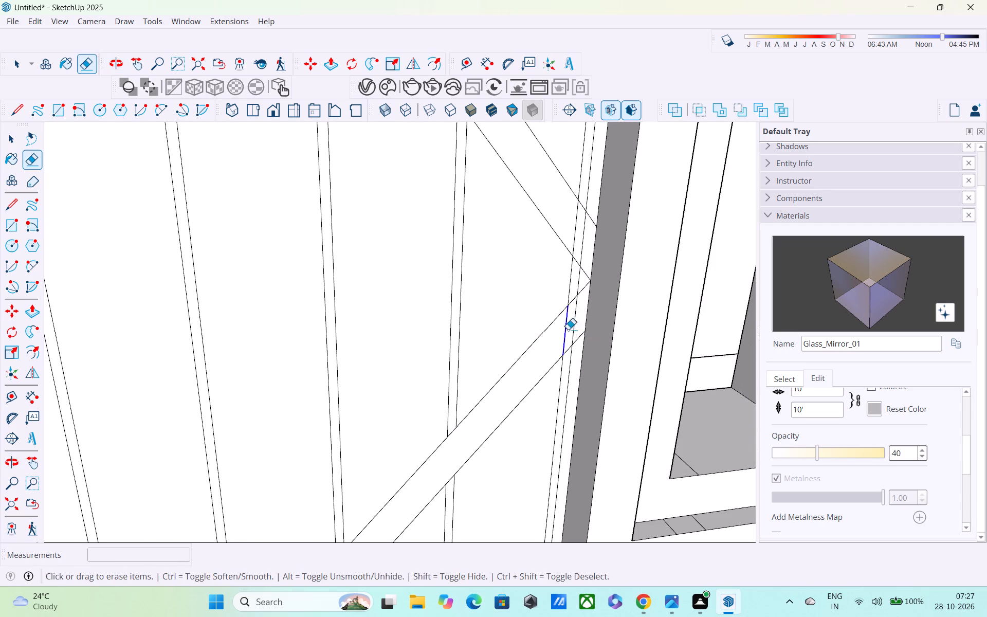
pyautogui.moveTo(568, 330); pyautogui.dragTo(582, 313)
# Erase the strip lines crossing the band at the window-side corner and along the lower part of the diagonal rising from it.
pyautogui.keyDown('shift'); pyautogui.moveTo(581, 308); pyautogui.dragTo(581, 368, button='middle'); pyautogui.keyUp('shift')
pyautogui.scroll(3, 587, 299)
pyautogui.moveTo(587, 299); pyautogui.dragTo(569, 281)
pyautogui.keyDown('shift'); pyautogui.moveTo(550, 275); pyautogui.dragTo(627, 478, button='middle'); pyautogui.keyUp('shift')
pyautogui.moveTo(521, 334); pyautogui.dragTo(497, 292)
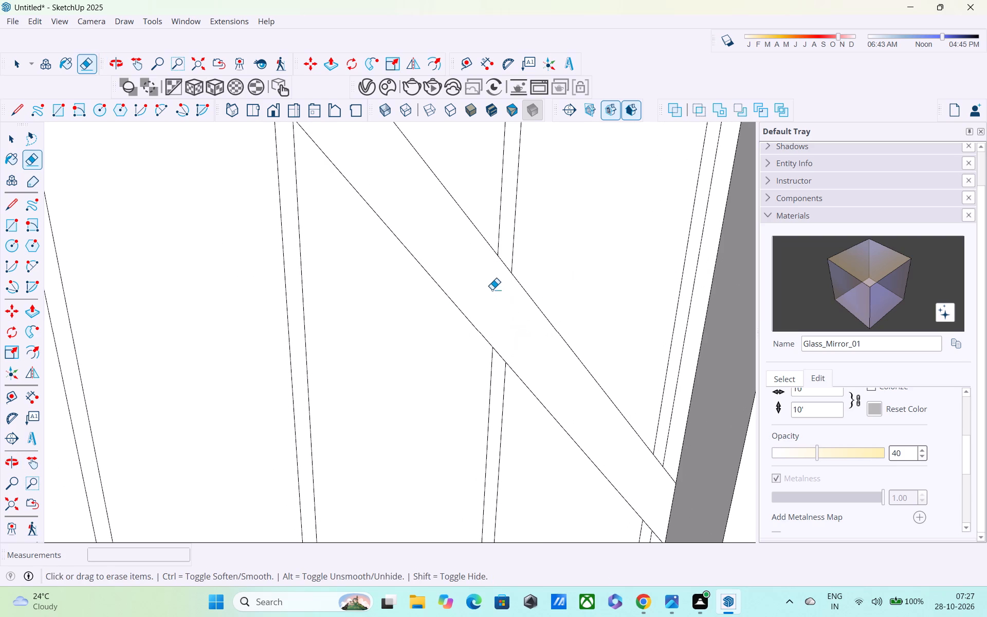
pyautogui.keyDown('shift'); pyautogui.moveTo(487, 292); pyautogui.dragTo(580, 505, button='middle'); pyautogui.keyUp('shift')
pyautogui.moveTo(431, 346); pyautogui.dragTo(391, 297)
pyautogui.moveTo(365, 273); pyautogui.dragTo(390, 296)
pyautogui.keyDown('shift'); pyautogui.scroll(-1, 390, 297); pyautogui.keyUp('shift')
pyautogui.keyDown('shift'); pyautogui.moveTo(409, 330); pyautogui.dragTo(581, 601, button='middle'); pyautogui.keyUp('shift')
pyautogui.moveTo(382, 410); pyautogui.dragTo(304, 298)
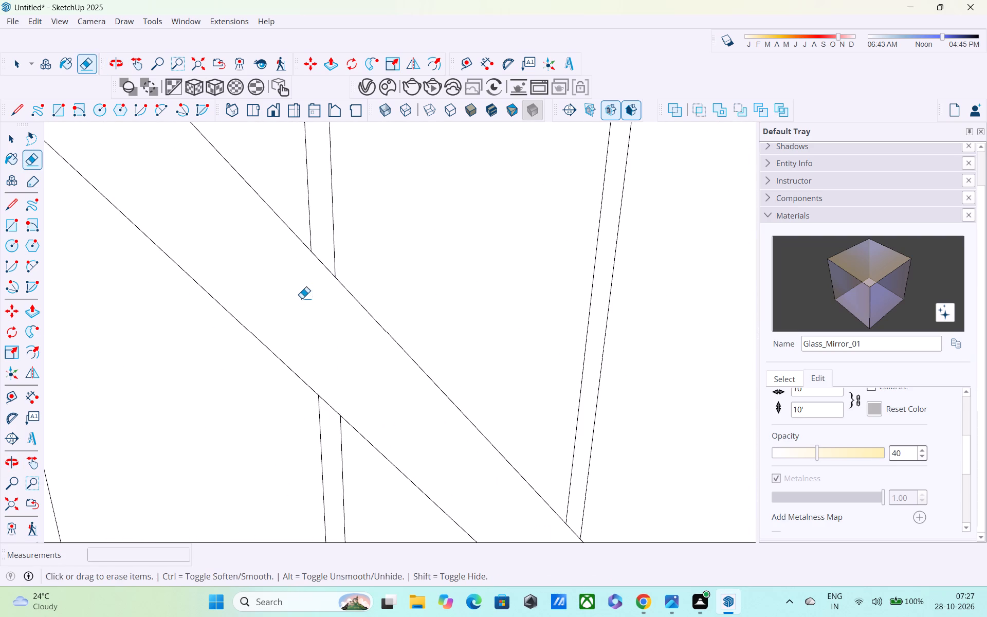
# Erase the remaining strip lines and short leftover segments inside the band around its corner beside the projecting wall.
pyautogui.scroll(-3, 301, 302)
pyautogui.moveTo(317, 322); pyautogui.dragTo(659, 603, button='middle')
pyautogui.moveTo(617, 554); pyautogui.dragTo(452, 459, button='middle')
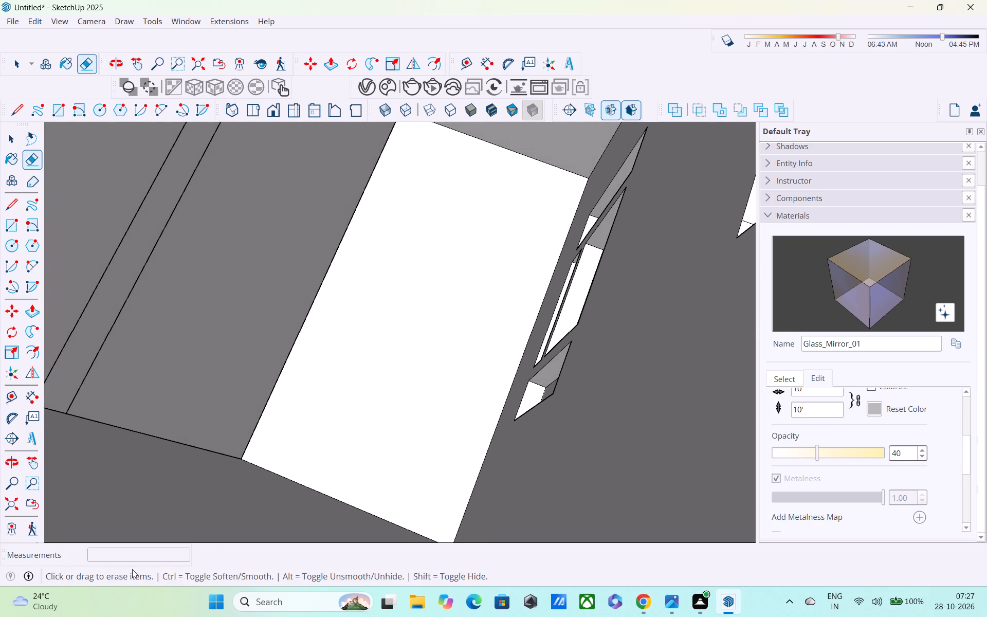
pyautogui.click(18, 503)
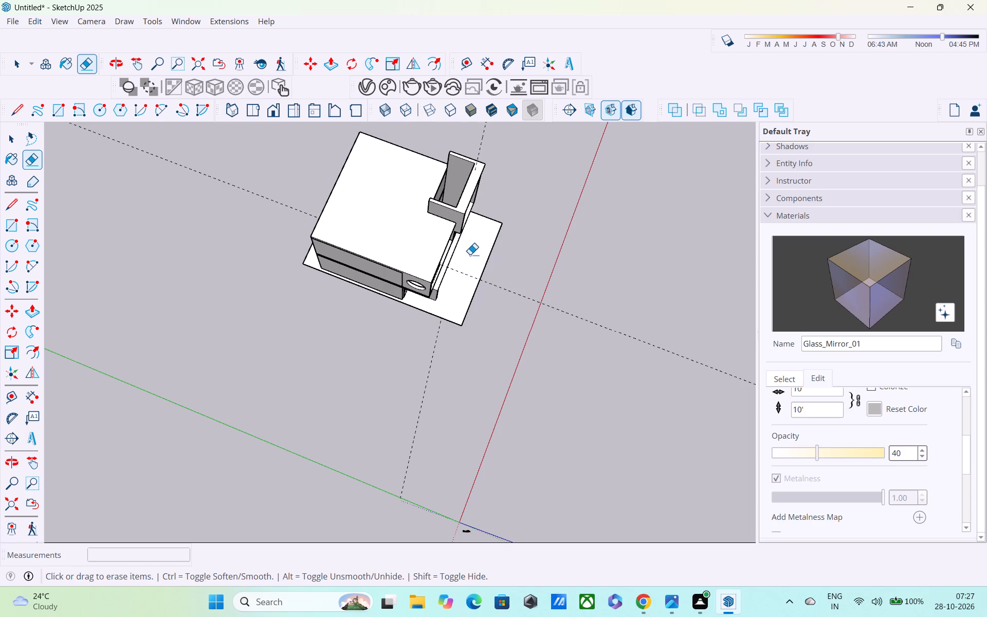
pyautogui.moveTo(470, 255); pyautogui.dragTo(277, 51, button='middle')
pyautogui.scroll(7, 520, 238)
pyautogui.scroll(6, 500, 282)
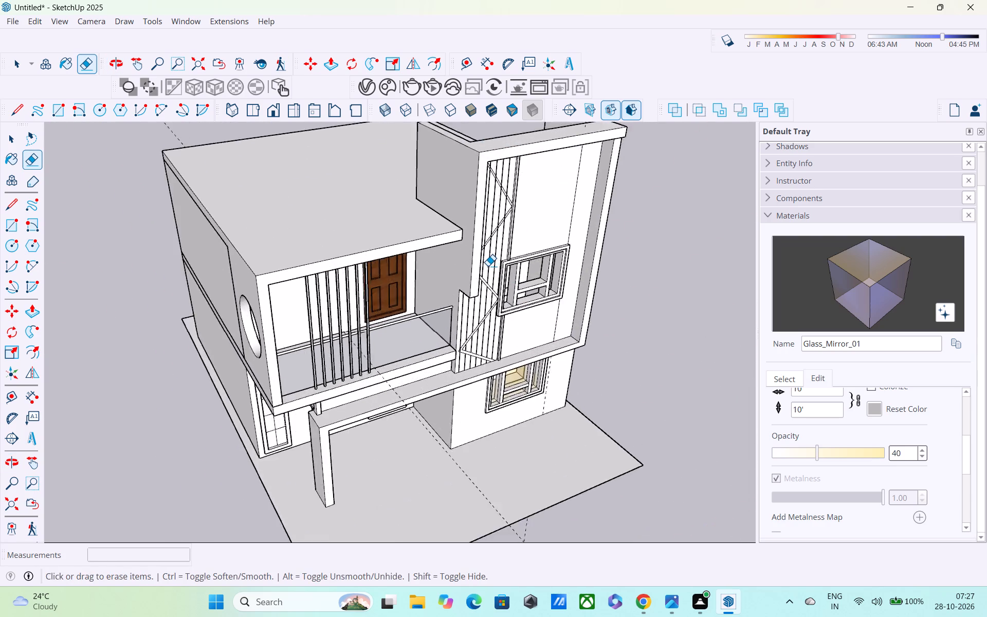
pyautogui.scroll(2, 488, 266)
pyautogui.moveTo(482, 260); pyautogui.dragTo(350, 232, button='middle')
pyautogui.scroll(10, 440, 267)
pyautogui.scroll(4, 476, 307)
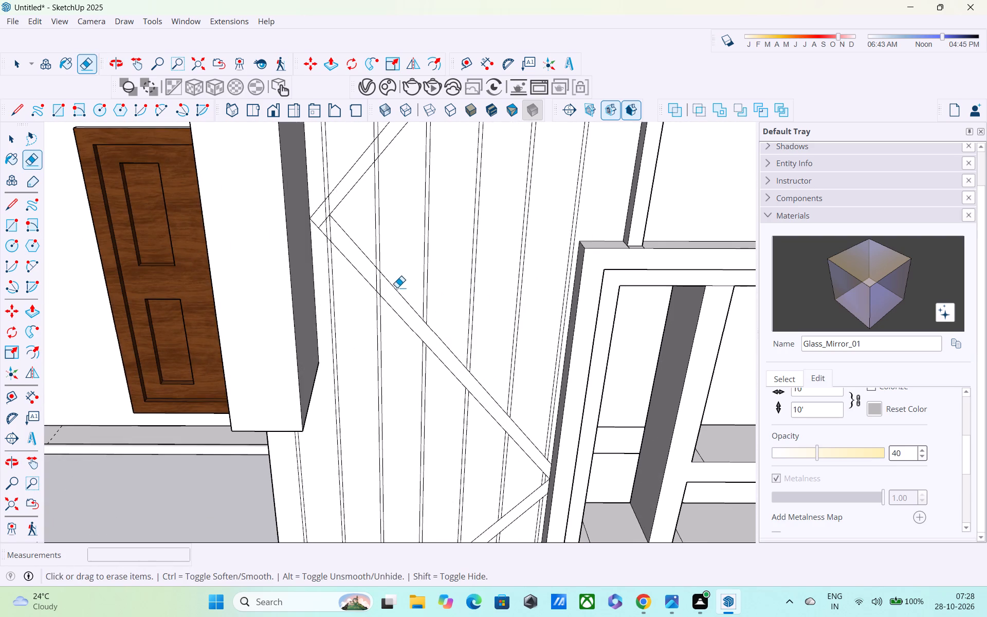
pyautogui.scroll(1, 395, 287)
pyautogui.keyDown('shift'); pyautogui.moveTo(394, 286); pyautogui.dragTo(431, 328, button='middle'); pyautogui.keyUp('shift')
pyautogui.scroll(4, 431, 340)
pyautogui.moveTo(421, 325); pyautogui.dragTo(376, 298)
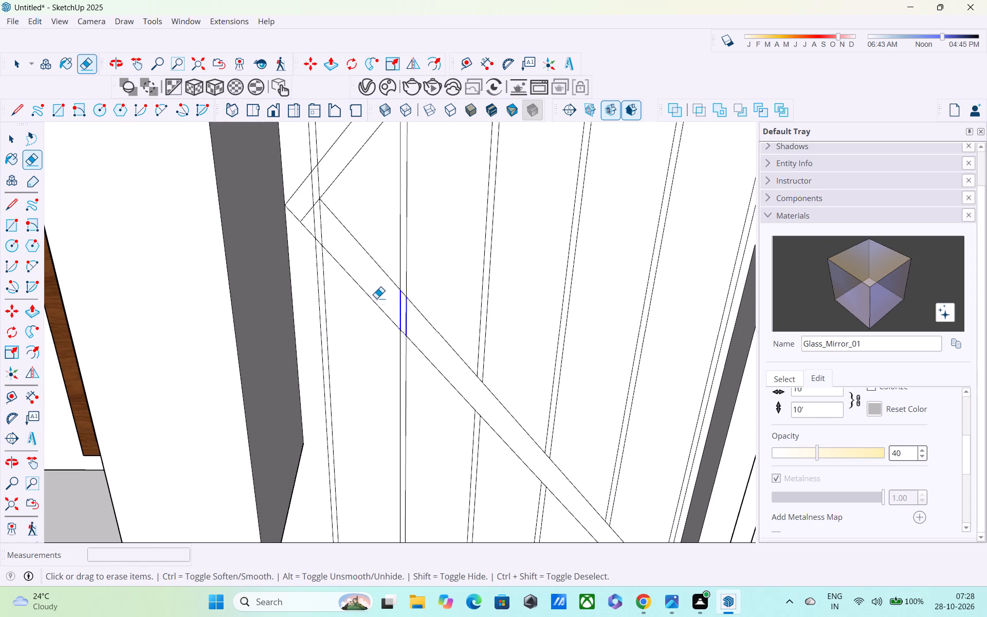
pyautogui.moveTo(376, 298); pyautogui.dragTo(367, 289)
pyautogui.moveTo(328, 232); pyautogui.dragTo(304, 208)
pyautogui.moveTo(301, 197); pyautogui.dragTo(314, 178)
pyautogui.moveTo(315, 179); pyautogui.dragTo(347, 162)
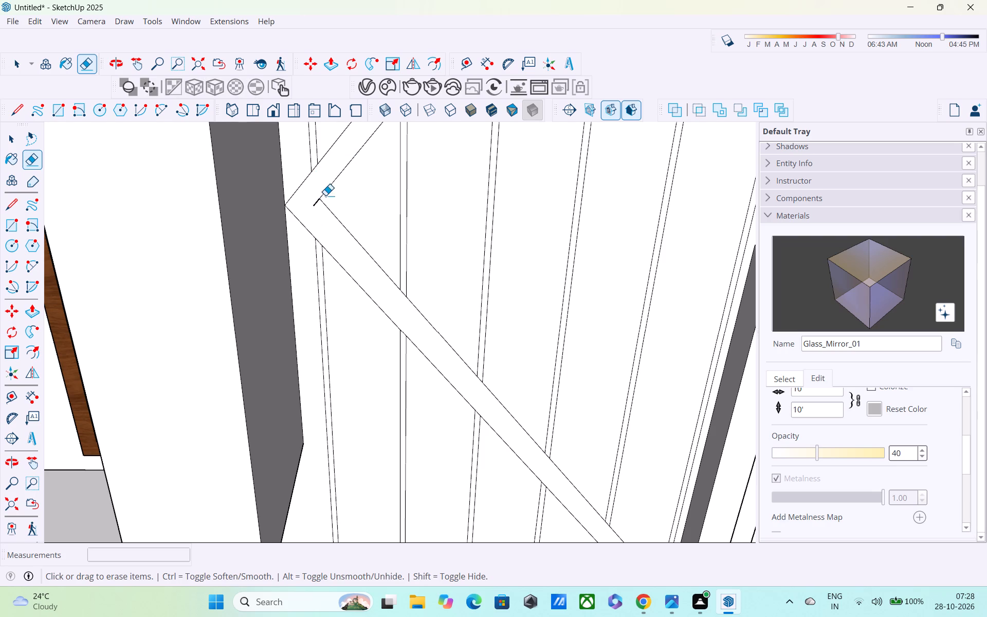
pyautogui.moveTo(314, 197); pyautogui.dragTo(322, 219)
# Erase the strip lines inside the band's diagonal rising from the projecting-wall corner to the upper trim-side corner.
pyautogui.keyDown('shift'); pyautogui.moveTo(325, 215); pyautogui.dragTo(331, 365, button='middle'); pyautogui.keyUp('shift')
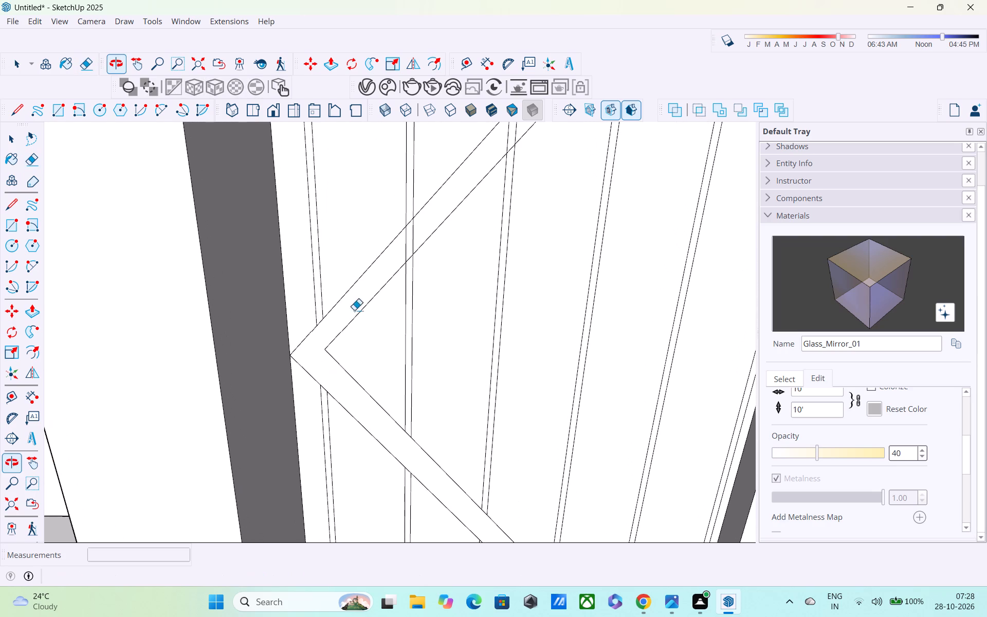
pyautogui.moveTo(388, 258); pyautogui.dragTo(475, 176)
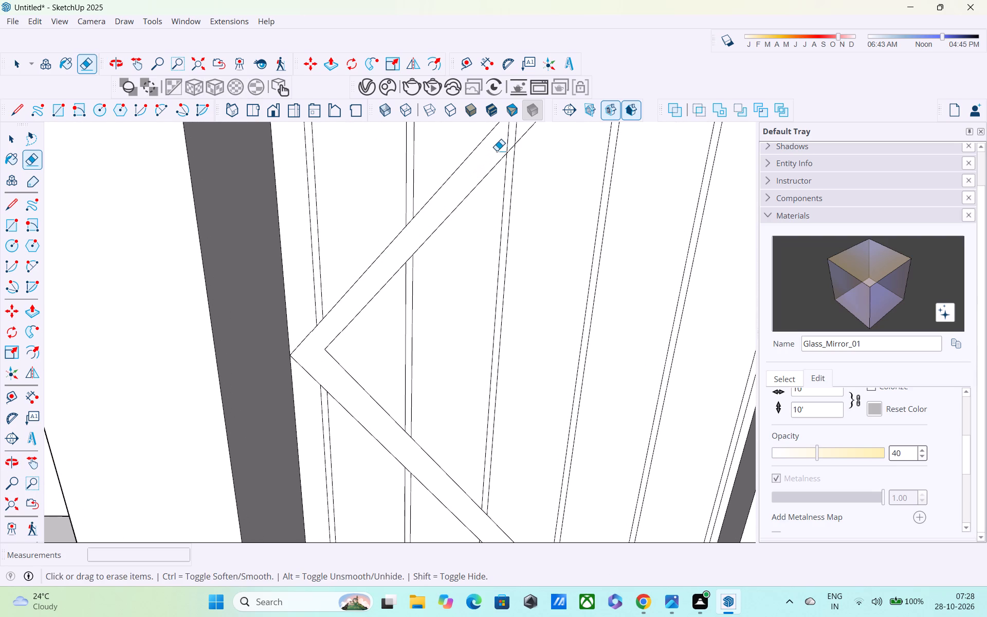
pyautogui.moveTo(496, 151); pyautogui.dragTo(517, 128)
pyautogui.keyDown('shift'); pyautogui.moveTo(519, 160); pyautogui.dragTo(485, 296, button='middle'); pyautogui.keyUp('shift')
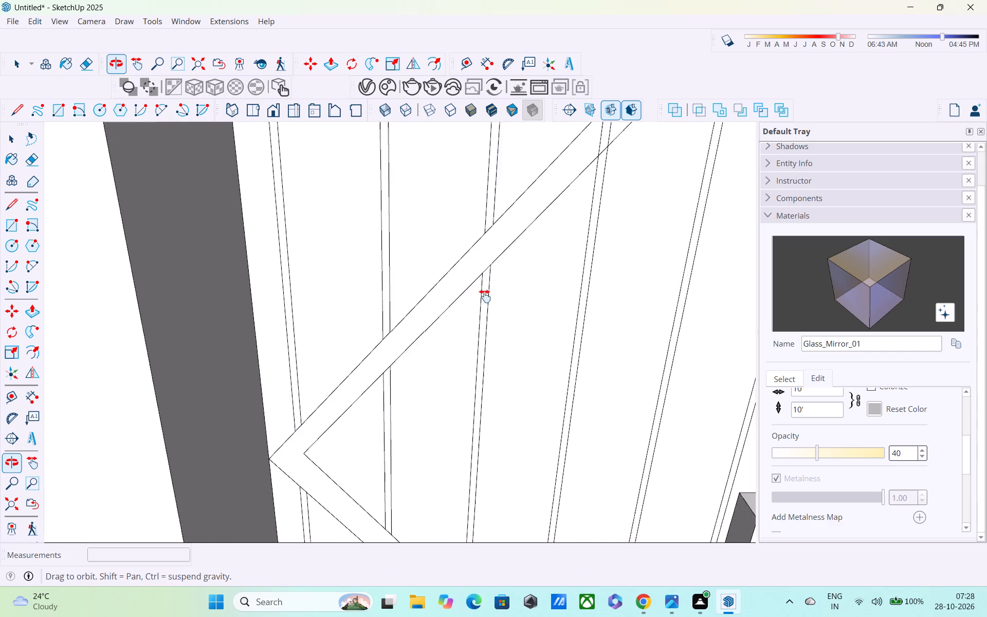
pyautogui.keyDown('shift'); pyautogui.moveTo(485, 296); pyautogui.dragTo(290, 471, button='middle'); pyautogui.keyUp('shift')
pyautogui.scroll(2, 352, 371)
pyautogui.moveTo(374, 347); pyautogui.dragTo(417, 317)
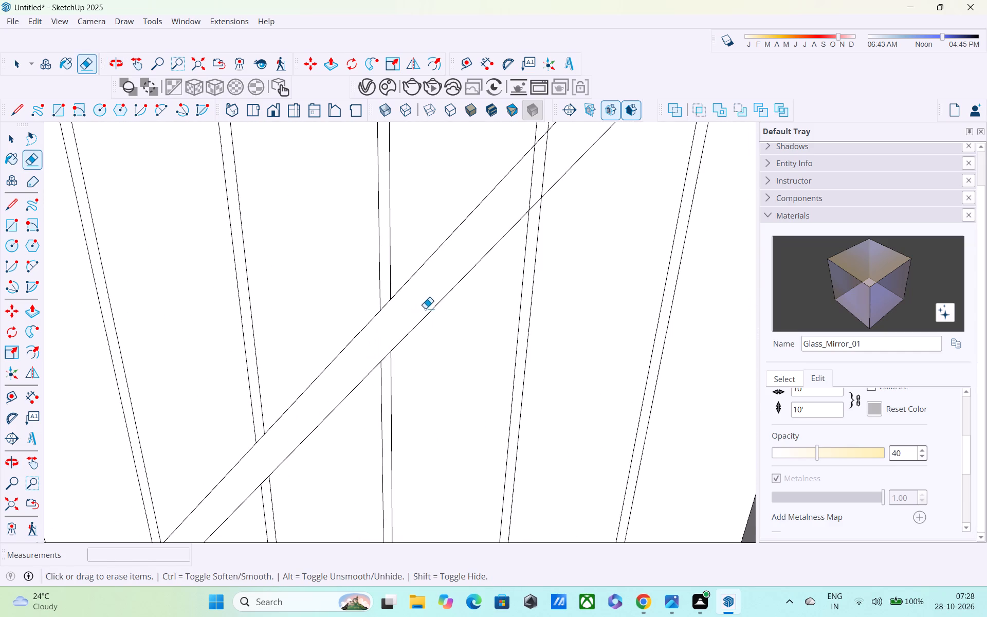
pyautogui.keyDown('shift'); pyautogui.moveTo(425, 307); pyautogui.dragTo(314, 506, button='middle'); pyautogui.keyUp('shift')
pyautogui.moveTo(368, 429); pyautogui.dragTo(448, 358)
pyautogui.keyDown('shift'); pyautogui.moveTo(450, 357); pyautogui.dragTo(325, 546, button='middle'); pyautogui.keyUp('shift')
pyautogui.moveTo(415, 460); pyautogui.dragTo(497, 390)
# Erase the strip lines crossing the band's topmost diagonal, working upward from the upper trim-side corner.
pyautogui.keyDown('shift'); pyautogui.moveTo(503, 383); pyautogui.dragTo(441, 520, button='middle'); pyautogui.keyUp('shift')
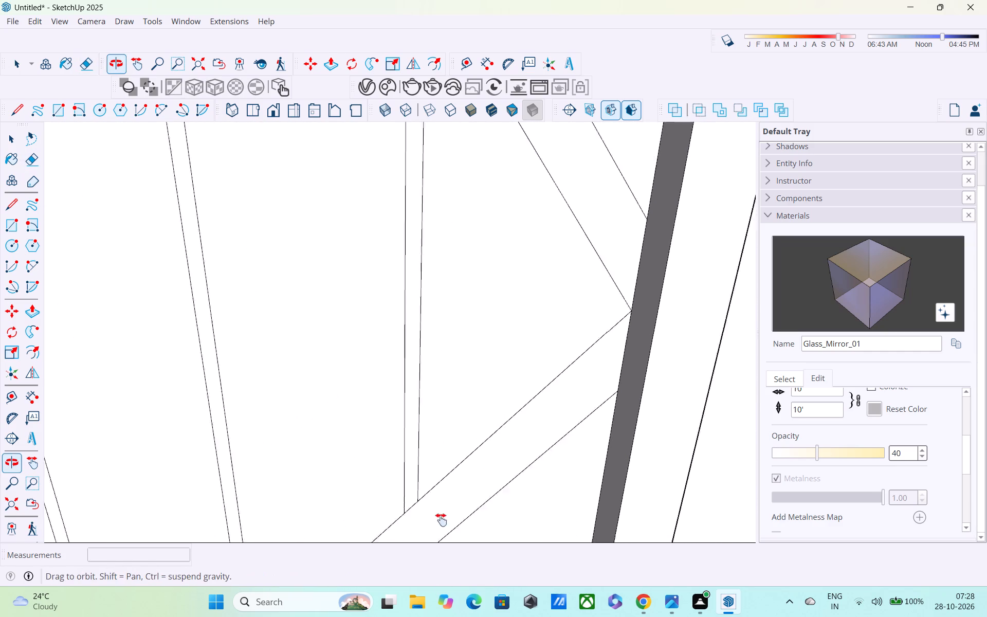
pyautogui.keyDown('shift'); pyautogui.moveTo(441, 520); pyautogui.dragTo(334, 615, button='middle'); pyautogui.keyUp('shift')
pyautogui.scroll(-1, 451, 462)
pyautogui.keyDown('shift'); pyautogui.moveTo(458, 470); pyautogui.dragTo(547, 616, button='middle'); pyautogui.keyUp('shift')
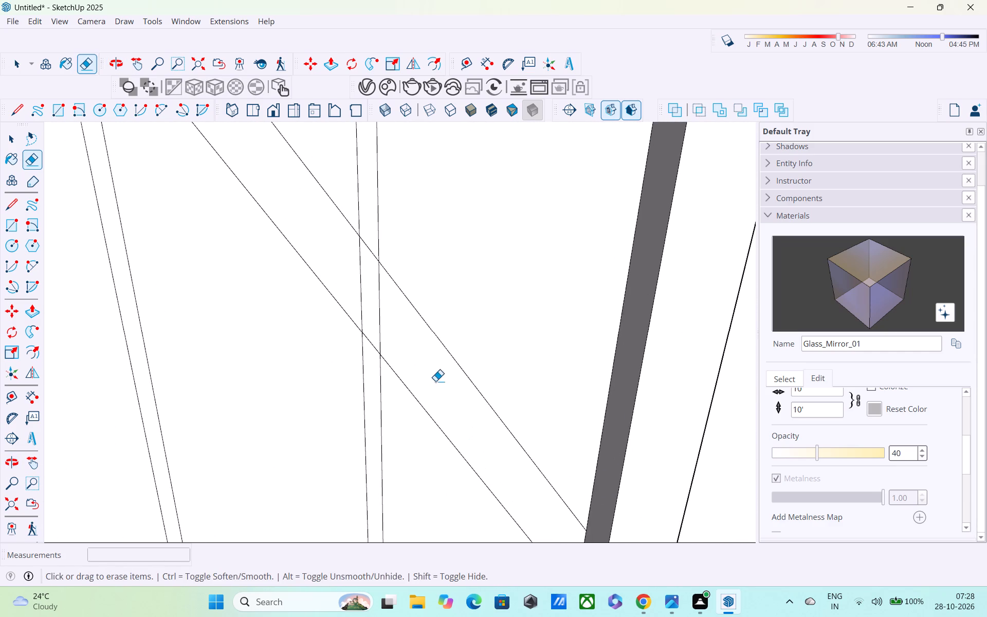
pyautogui.moveTo(424, 362); pyautogui.dragTo(345, 283)
pyautogui.moveTo(348, 289); pyautogui.dragTo(615, 587, button='middle')
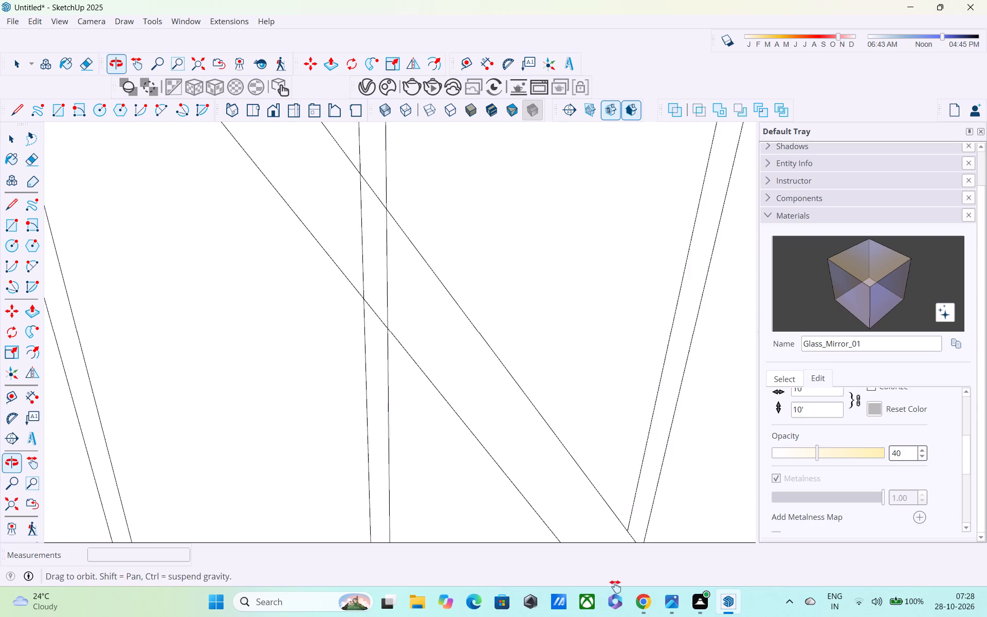
pyautogui.moveTo(615, 587); pyautogui.dragTo(630, 603, button='middle')
pyautogui.moveTo(492, 386); pyautogui.dragTo(387, 272)
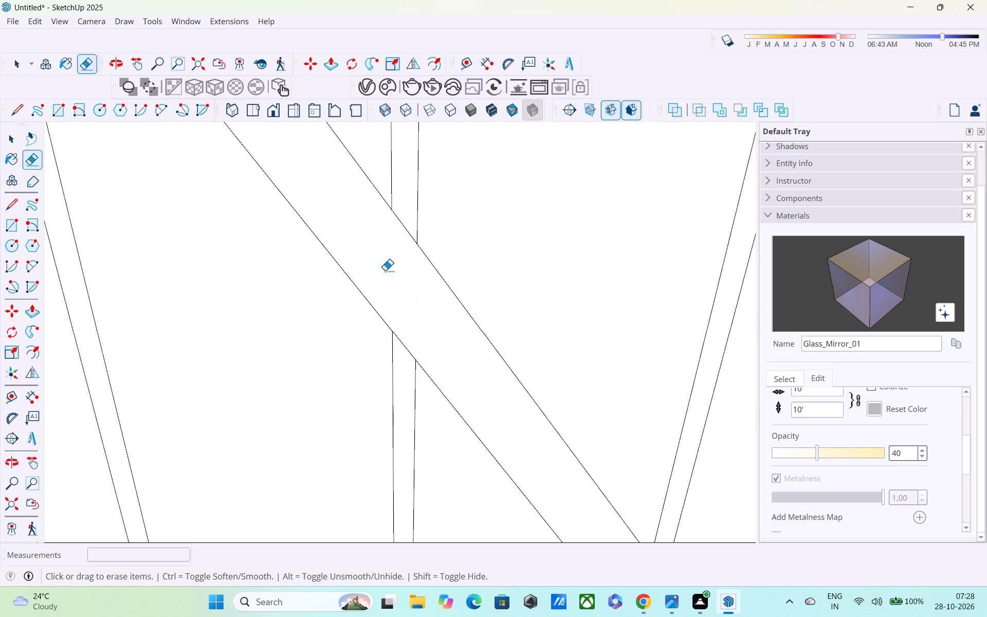
pyautogui.moveTo(385, 270); pyautogui.dragTo(623, 580, button='middle')
pyautogui.scroll(-4, 510, 434)
pyautogui.moveTo(481, 393); pyautogui.dragTo(622, 556, button='middle')
pyautogui.keyDown('shift'); pyautogui.scroll(1, 622, 556); pyautogui.keyUp('shift')
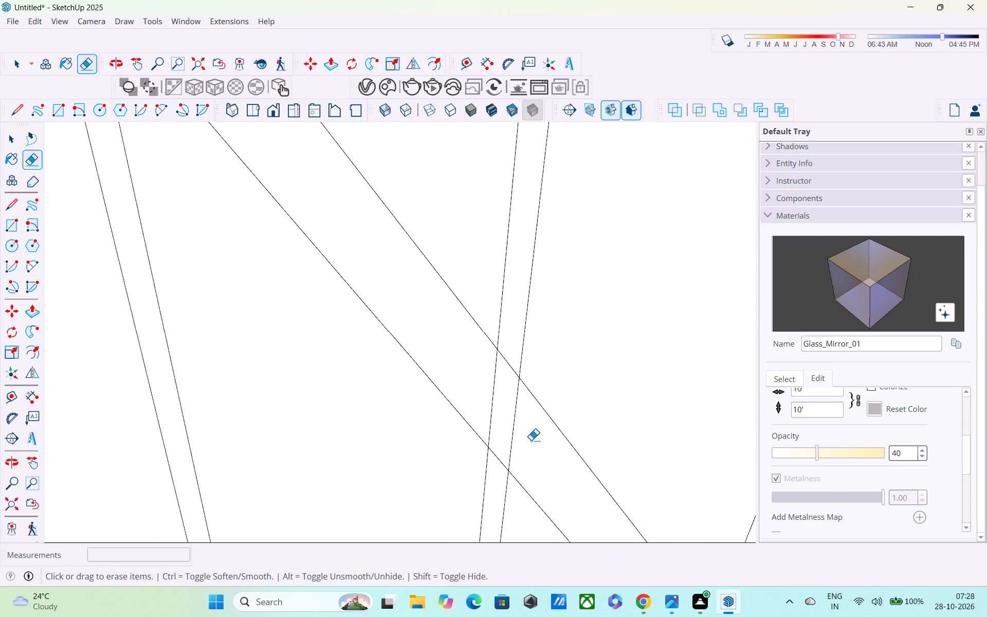
pyautogui.moveTo(518, 421); pyautogui.dragTo(475, 375)
pyautogui.keyDown('shift'); pyautogui.moveTo(505, 402); pyautogui.dragTo(742, 616, button='middle'); pyautogui.keyUp('shift')
pyautogui.moveTo(532, 278); pyautogui.dragTo(525, 274)
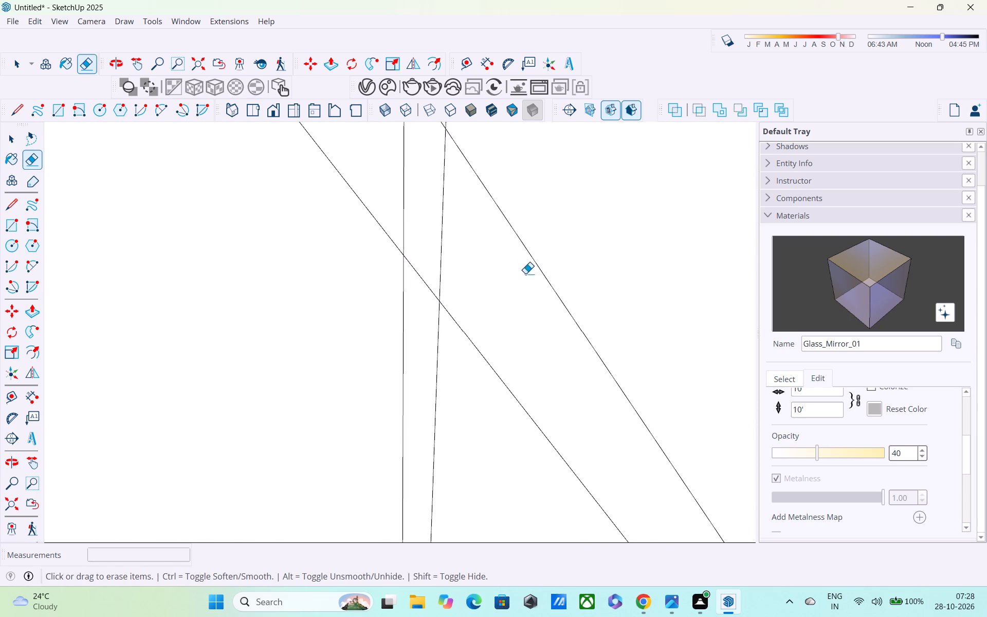
pyautogui.moveTo(525, 274); pyautogui.dragTo(402, 216)
# Erase the last strip lines crossing the band's topmost diagonal, just under the top of the projecting frame.
pyautogui.keyDown('shift'); pyautogui.moveTo(423, 248); pyautogui.dragTo(654, 560, button='middle'); pyautogui.keyUp('shift')
pyautogui.keyDown('shift'); pyautogui.scroll(-1, 555, 411); pyautogui.keyUp('shift')
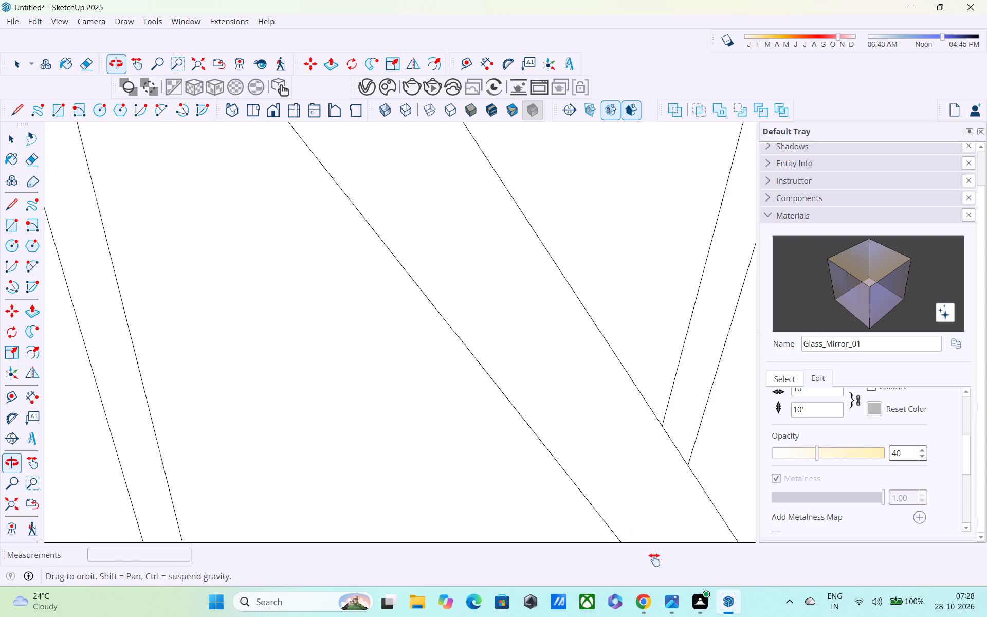
pyautogui.keyDown('shift'); pyautogui.moveTo(654, 560); pyautogui.dragTo(657, 568, button='middle'); pyautogui.keyUp('shift')
pyautogui.keyDown('shift'); pyautogui.scroll(1, 657, 568); pyautogui.keyUp('shift')
pyautogui.scroll(-4, 574, 417)
pyautogui.scroll(1, 584, 431)
pyautogui.scroll(-3, 601, 445)
pyautogui.scroll(1, 618, 463)
pyautogui.scroll(-4, 614, 485)
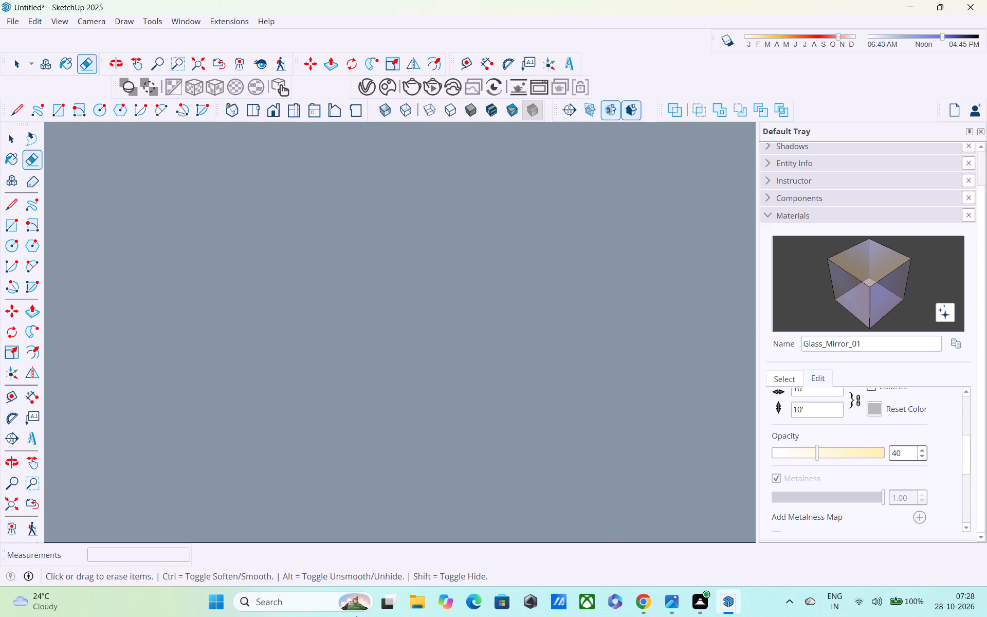
pyautogui.click(15, 503)
pyautogui.scroll(-1, 706, 450)
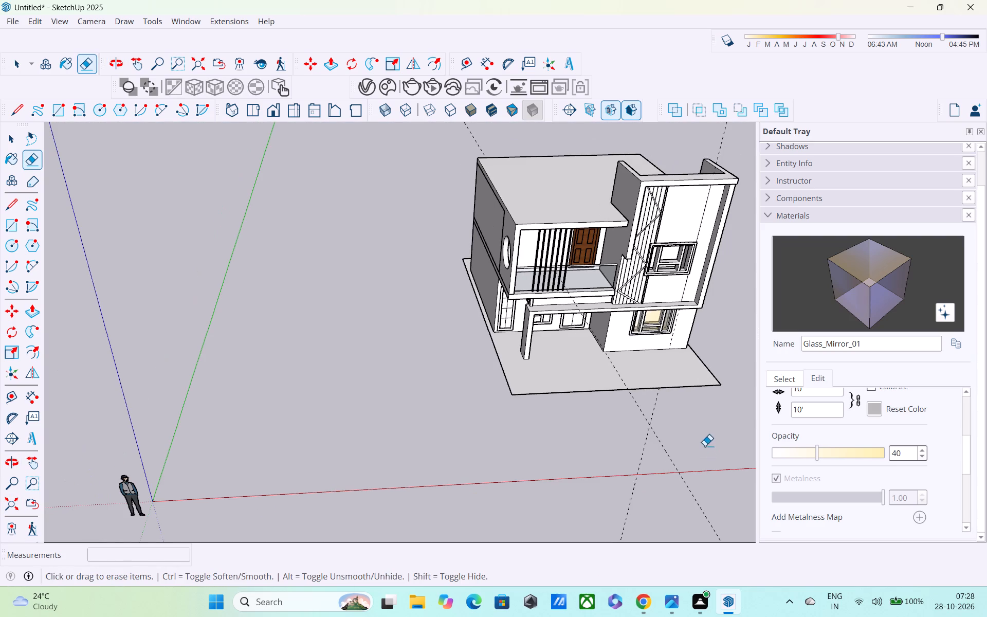
pyautogui.moveTo(665, 305); pyautogui.dragTo(648, 291, button='middle')
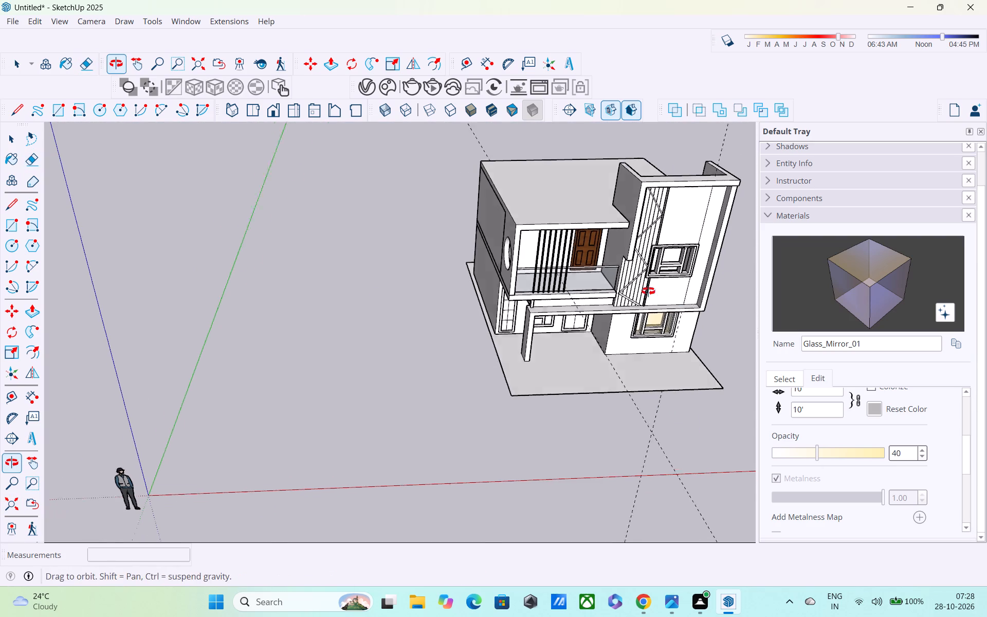
pyautogui.moveTo(648, 291); pyautogui.dragTo(550, 176, button='middle')
pyautogui.scroll(5, 652, 186)
pyautogui.scroll(6, 696, 241)
pyautogui.scroll(6, 625, 281)
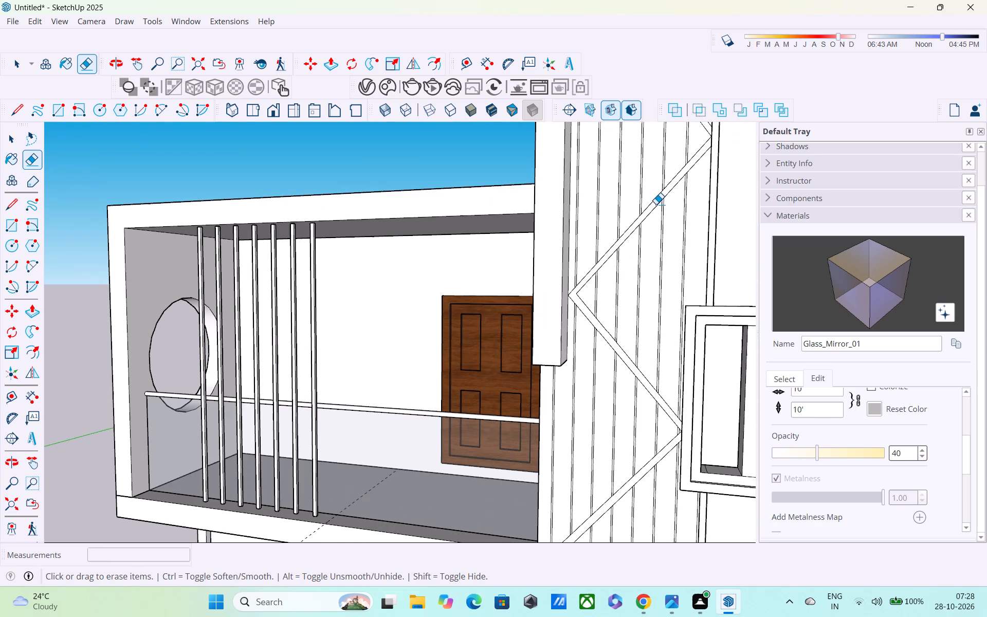
pyautogui.keyDown('shift'); pyautogui.moveTo(656, 204); pyautogui.dragTo(617, 415, button='middle'); pyautogui.keyUp('shift')
pyautogui.scroll(4, 650, 330)
pyautogui.keyDown('shift'); pyautogui.moveTo(634, 297); pyautogui.dragTo(647, 427, button='middle'); pyautogui.keyUp('shift')
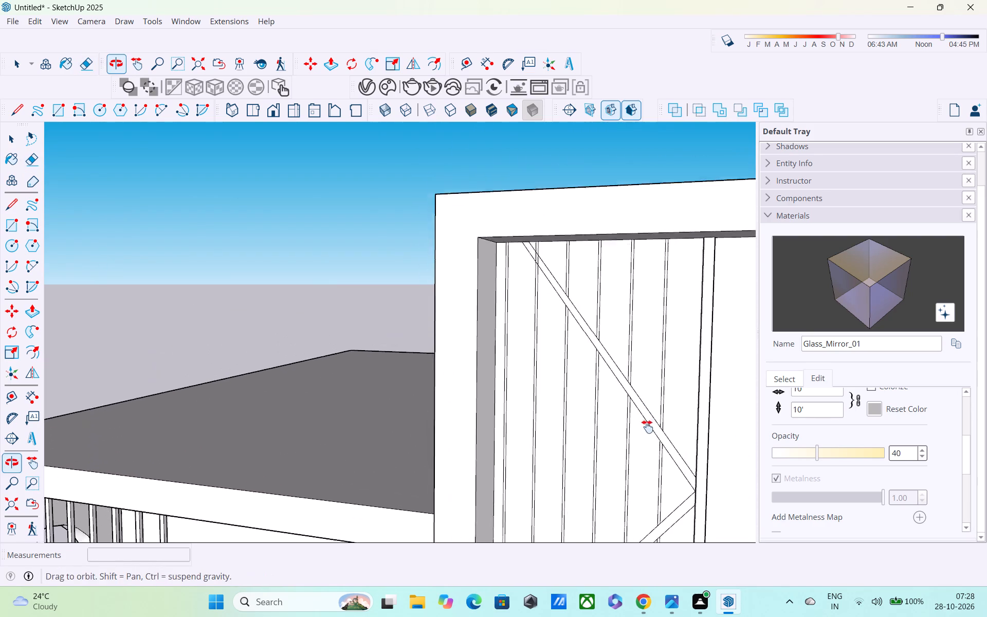
pyautogui.keyDown('shift'); pyautogui.moveTo(647, 427); pyautogui.dragTo(649, 439, button='middle'); pyautogui.keyUp('shift')
pyautogui.scroll(3, 580, 326)
pyautogui.moveTo(552, 303); pyautogui.dragTo(589, 425, button='middle')
pyautogui.scroll(8, 580, 401)
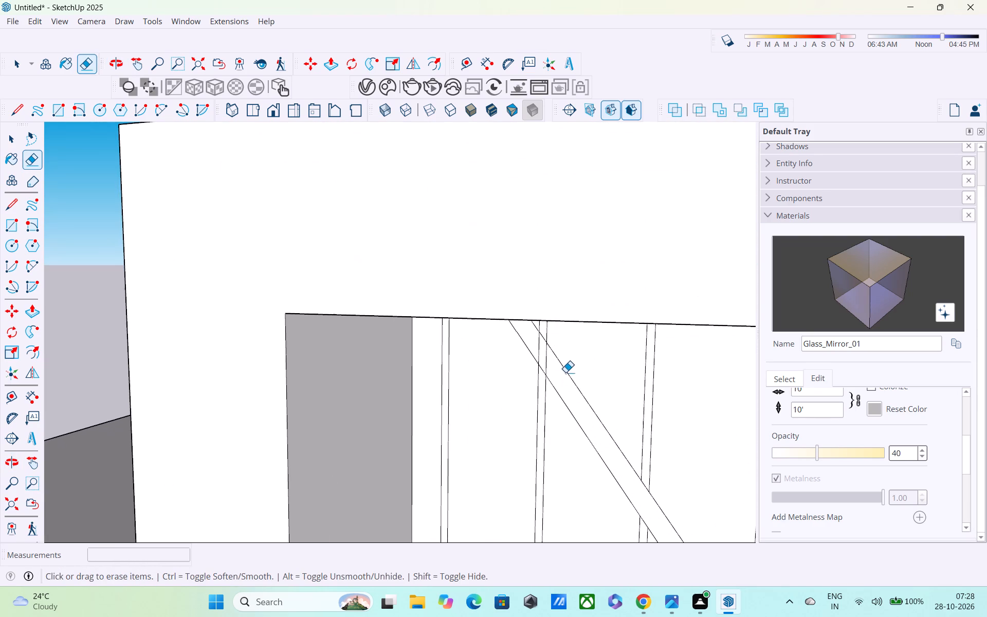
pyautogui.scroll(1, 565, 372)
pyautogui.moveTo(552, 370); pyautogui.dragTo(535, 342)
# Push/Pull the narrow edge strip beside the frame's inner side outward by 1".
pyautogui.scroll(-5, 534, 340)
pyautogui.moveTo(526, 374); pyautogui.dragTo(525, 314, button='middle')
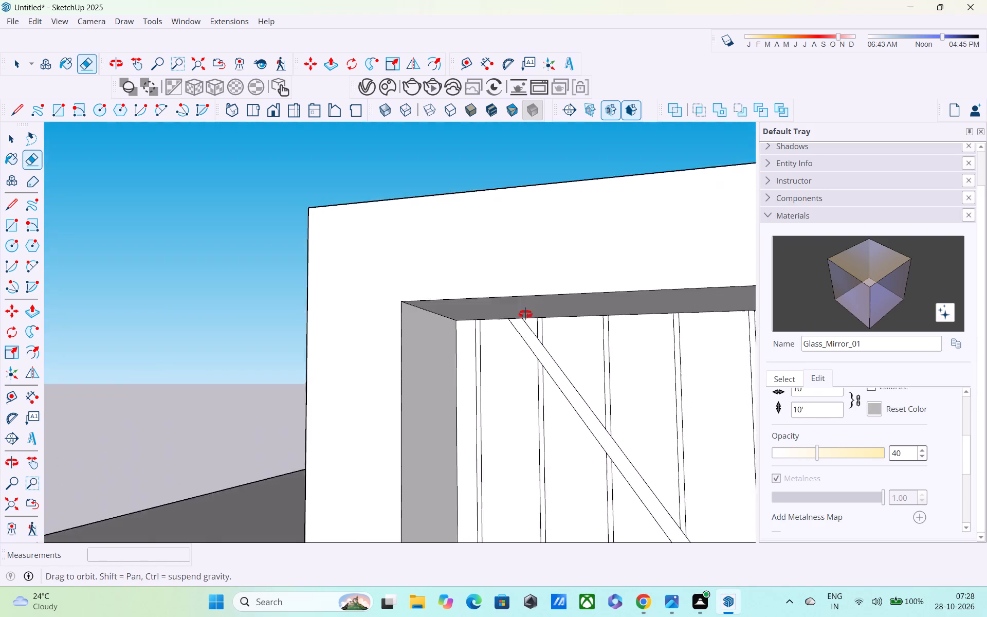
pyautogui.moveTo(525, 314); pyautogui.dragTo(525, 306, button='middle')
pyautogui.scroll(1, 525, 306)
pyautogui.scroll(-3, 525, 311)
pyautogui.keyDown('shift'); pyautogui.moveTo(527, 306); pyautogui.dragTo(523, 253, button='middle'); pyautogui.keyUp('shift')
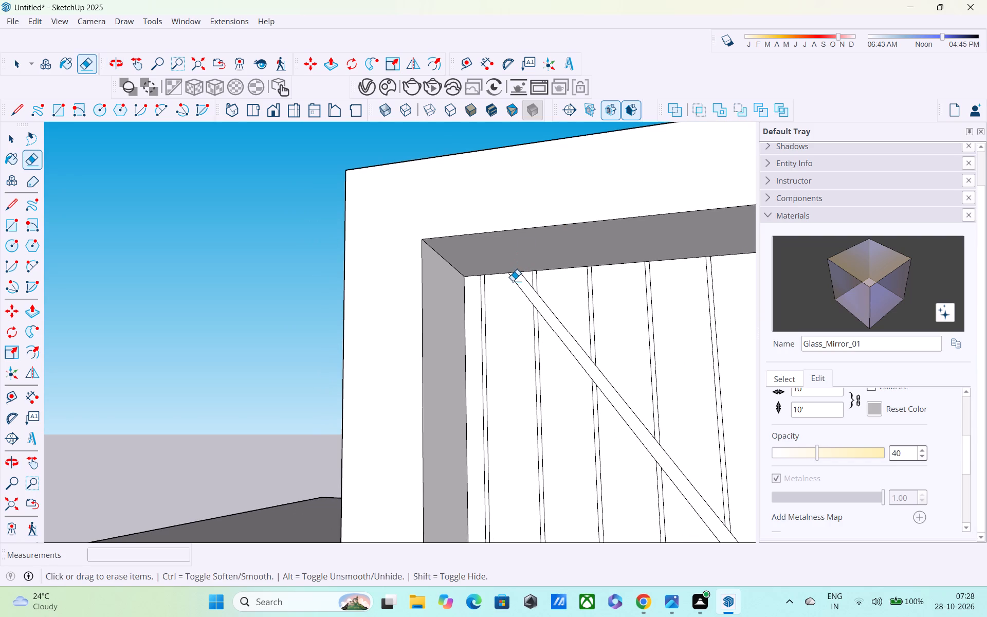
pyautogui.press('p')
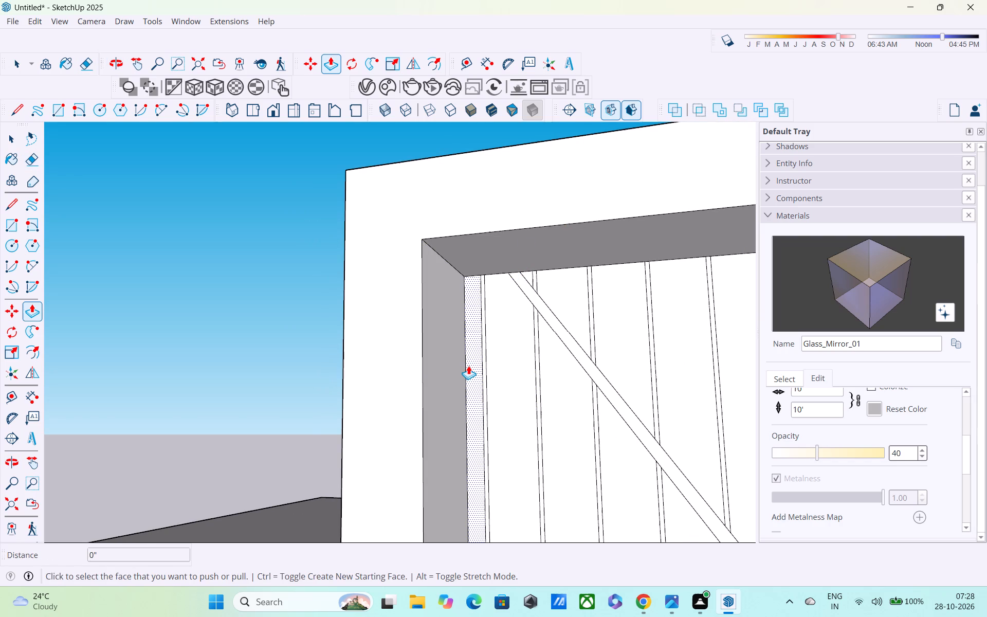
pyautogui.click(468, 366)
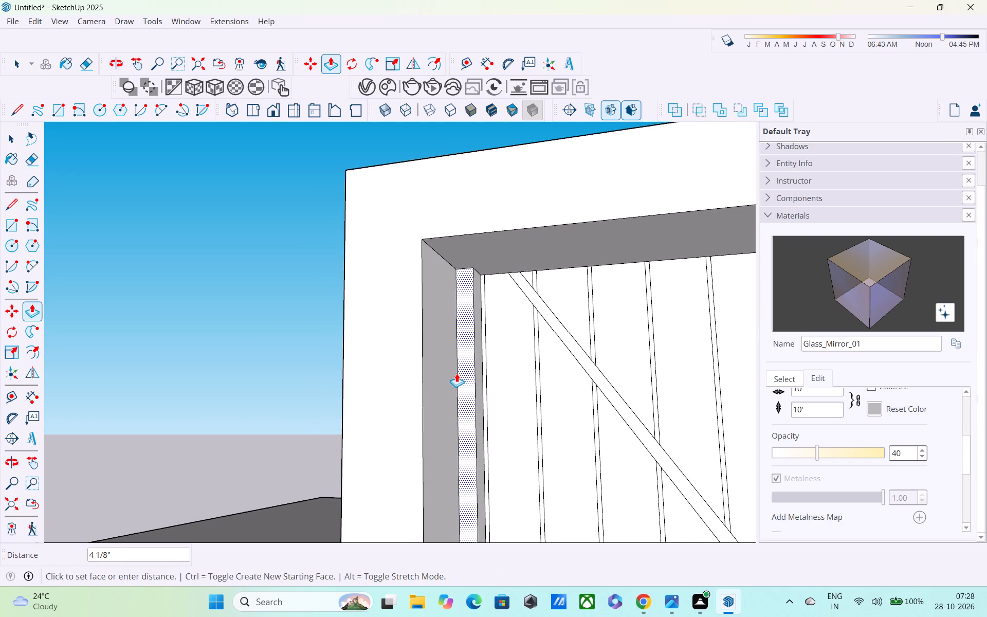
pyautogui.write('1"')
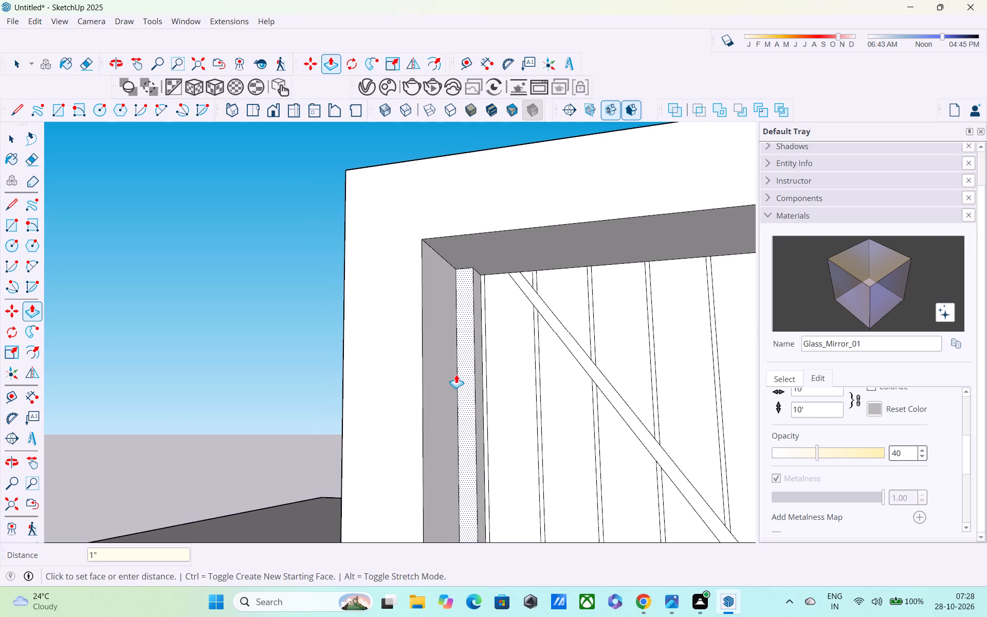
pyautogui.press('Return')
# Repeat the 1" pull on the wide vertical strips above and below the band's topmost diagonal, across to the trim.
pyautogui.doubleClick(499, 452)
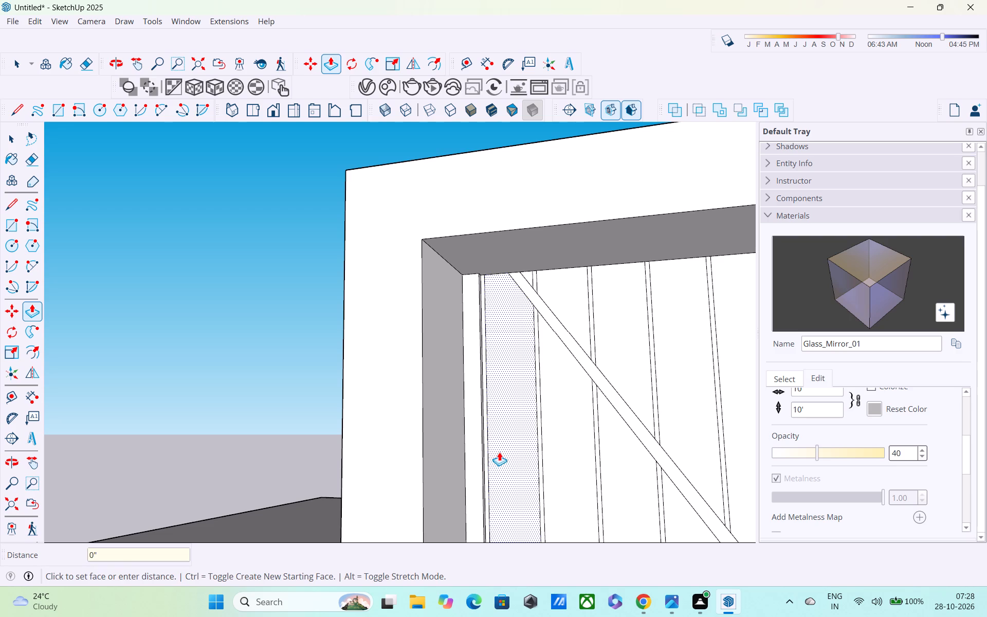
pyautogui.doubleClick(558, 457)
pyautogui.doubleClick(625, 472)
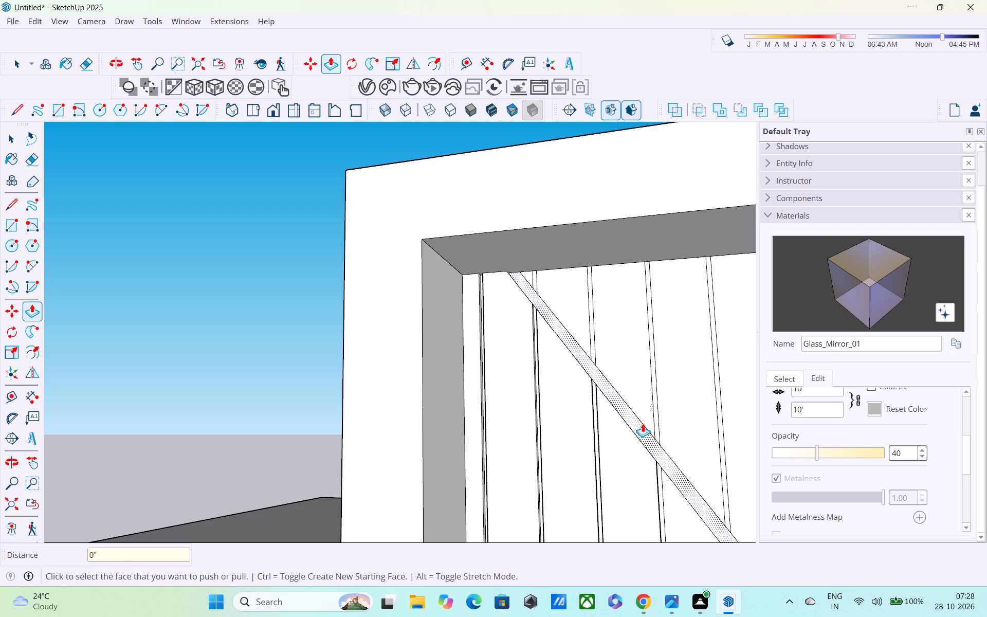
pyautogui.doubleClick(641, 384)
pyautogui.doubleClick(572, 301)
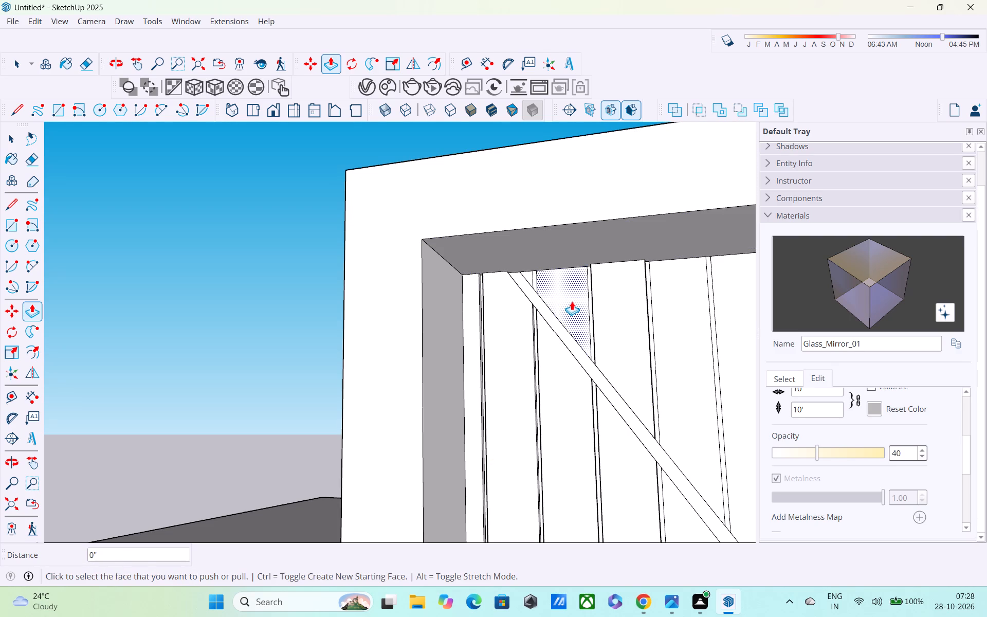
pyautogui.doubleClick(689, 334)
pyautogui.scroll(-2, 690, 334)
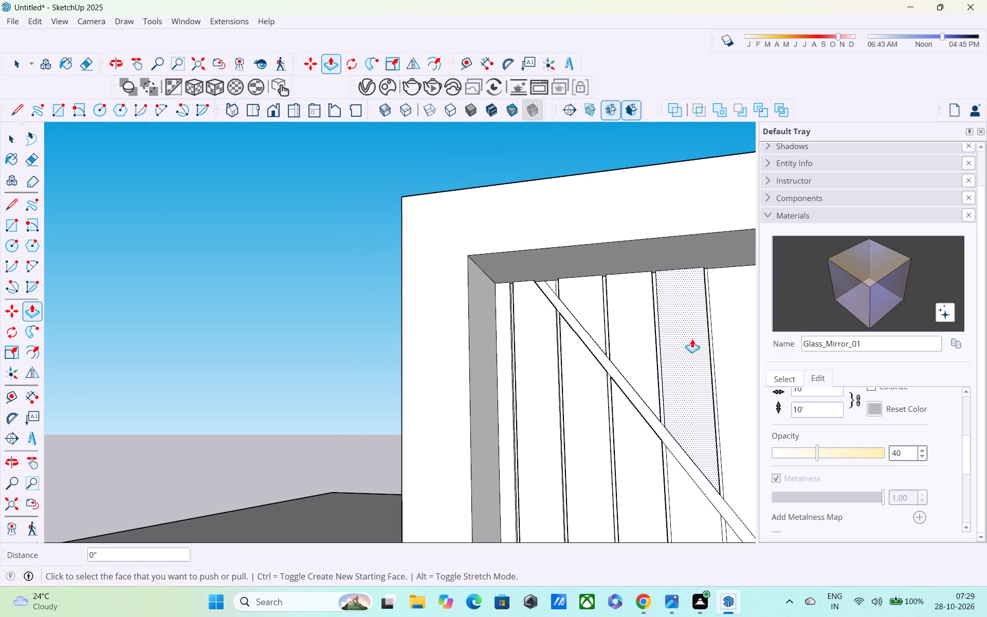
pyautogui.keyDown('shift'); pyautogui.moveTo(692, 339); pyautogui.dragTo(519, 312, button='middle'); pyautogui.keyUp('shift')
pyautogui.doubleClick(564, 353)
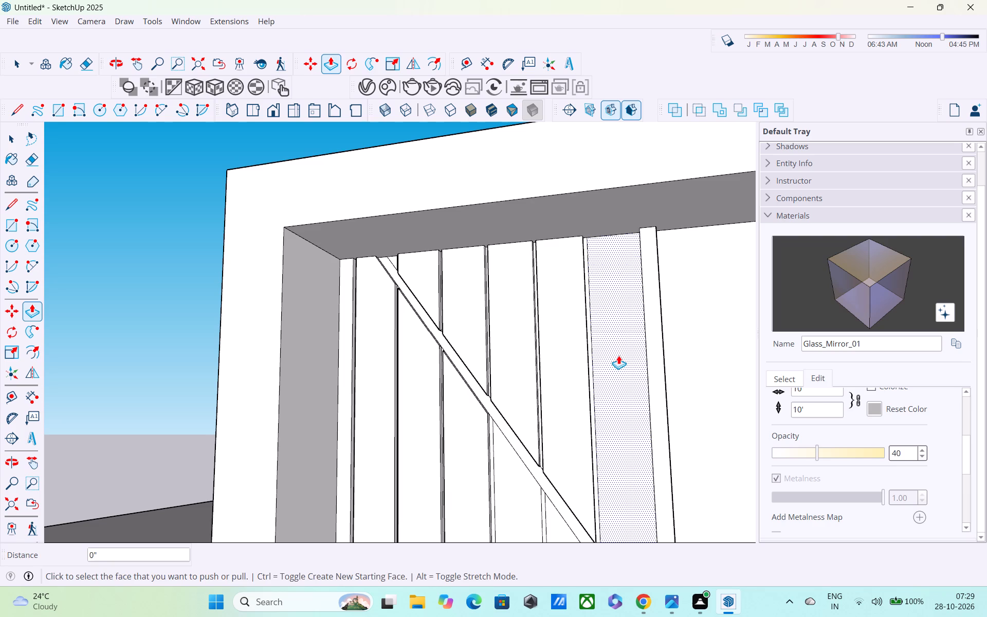
pyautogui.doubleClick(618, 355)
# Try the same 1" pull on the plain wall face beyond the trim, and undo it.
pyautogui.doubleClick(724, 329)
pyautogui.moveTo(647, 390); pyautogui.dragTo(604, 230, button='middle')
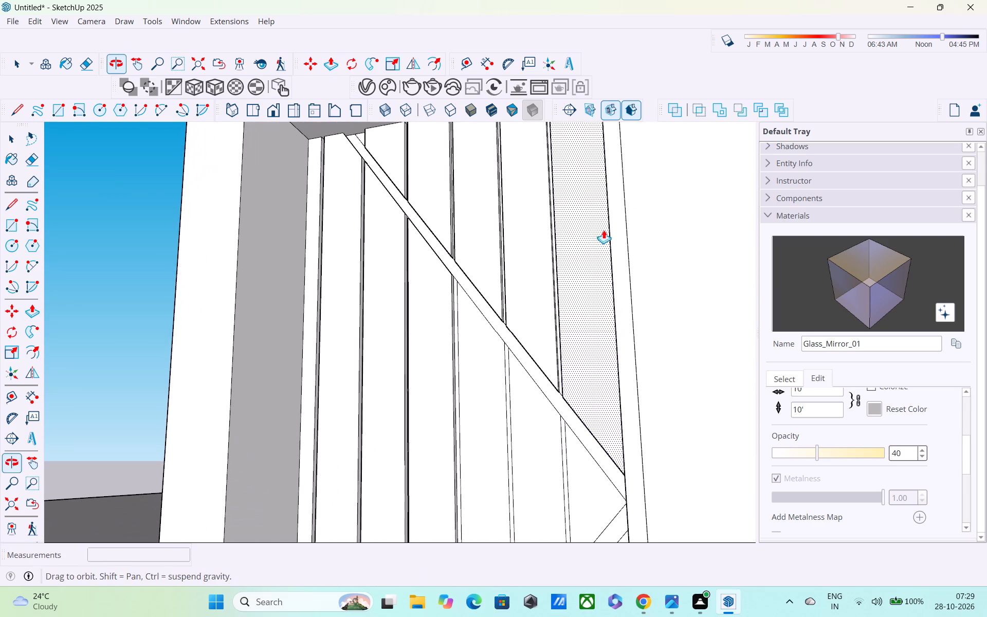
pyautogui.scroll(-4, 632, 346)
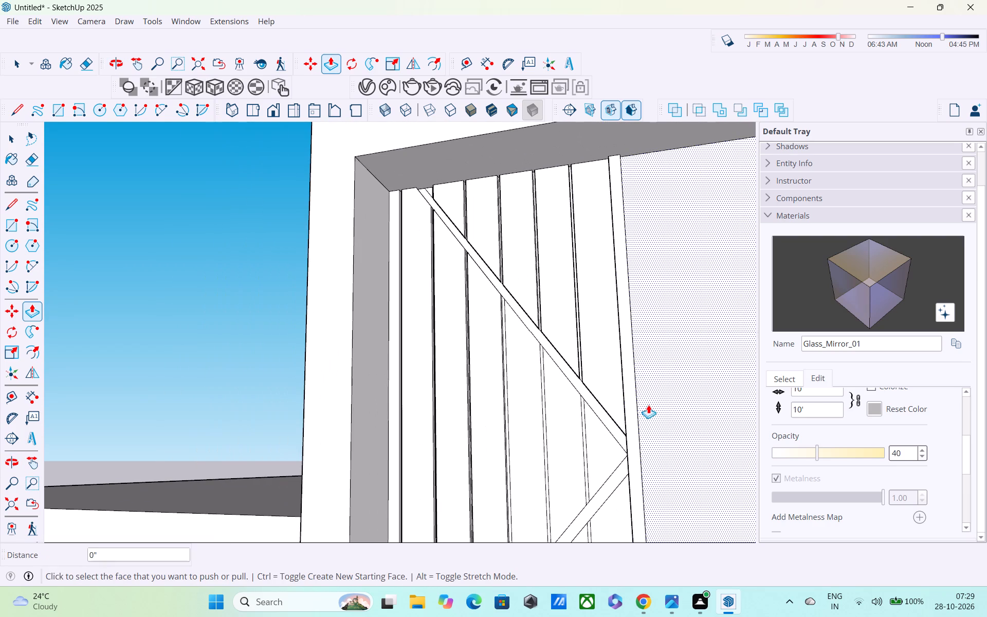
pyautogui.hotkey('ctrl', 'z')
# Repeat the 1" pull on the three trim-side strips below and the three above the band's second diagonal.
pyautogui.scroll(-2, 643, 407)
pyautogui.moveTo(659, 423); pyautogui.dragTo(615, 342, button='middle')
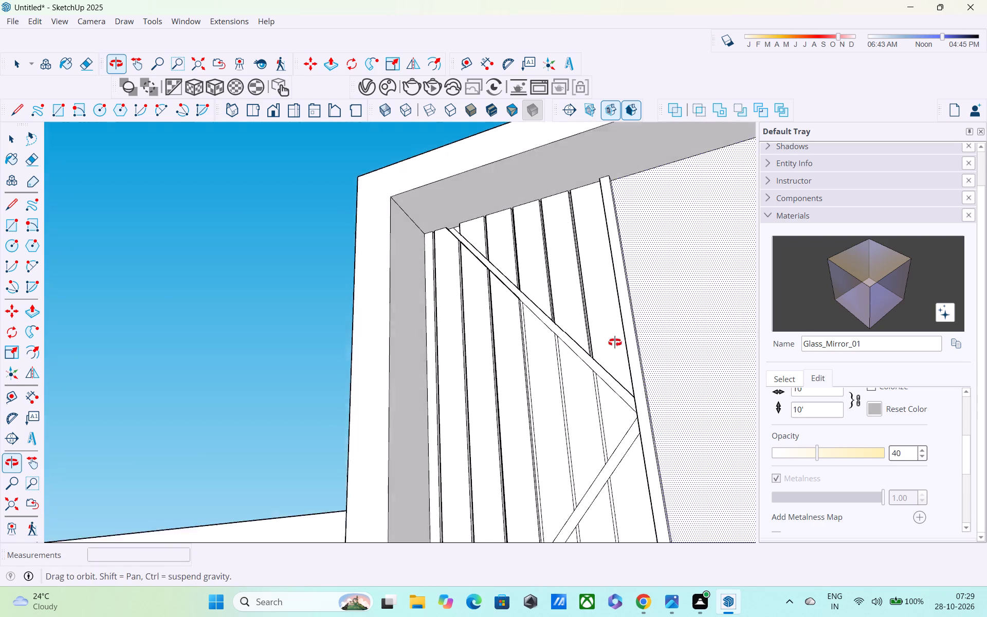
pyautogui.moveTo(615, 342); pyautogui.dragTo(606, 326, button='middle')
pyautogui.scroll(-4, 613, 344)
pyautogui.moveTo(623, 414); pyautogui.dragTo(514, 243, button='middle')
pyautogui.moveTo(507, 361); pyautogui.dragTo(560, 434, button='middle')
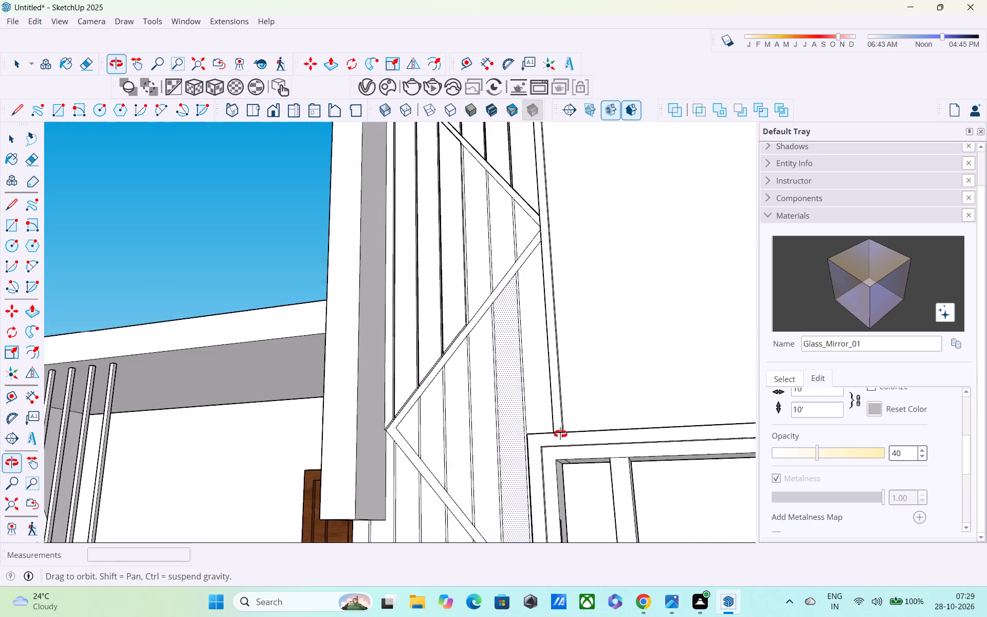
pyautogui.moveTo(560, 434); pyautogui.dragTo(561, 435, button='middle')
pyautogui.scroll(4, 543, 378)
pyautogui.doubleClick(540, 355)
pyautogui.doubleClick(495, 335)
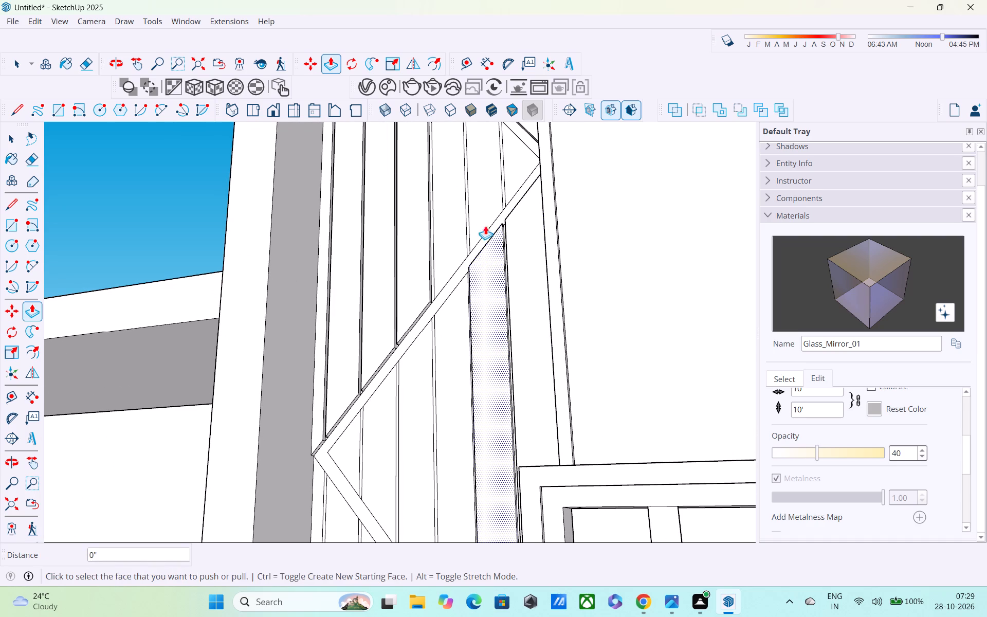
pyautogui.doubleClick(483, 188)
pyautogui.doubleClick(525, 170)
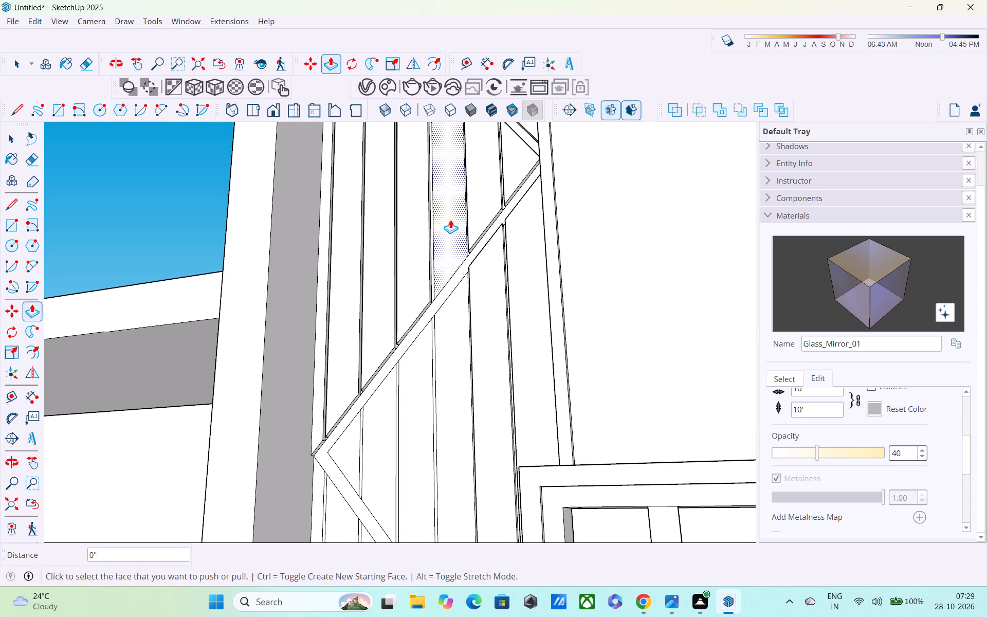
pyautogui.doubleClick(450, 220)
pyautogui.doubleClick(456, 334)
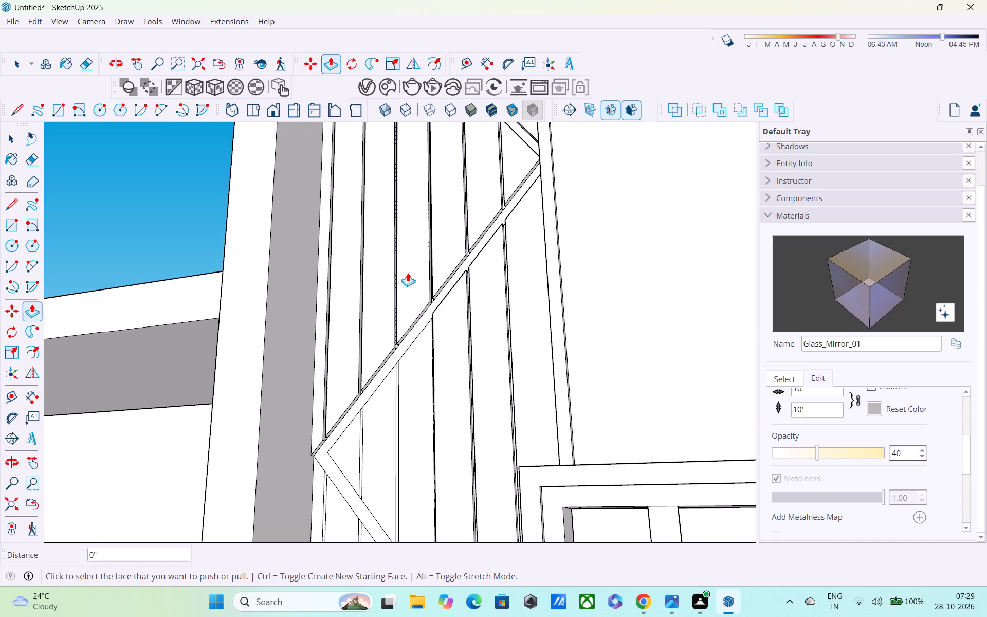
# Repeat the 1" pull on the strips along the second diagonal, working down to the edge strip beside the projecting wall.
pyautogui.doubleClick(416, 273)
pyautogui.doubleClick(423, 362)
pyautogui.doubleClick(382, 328)
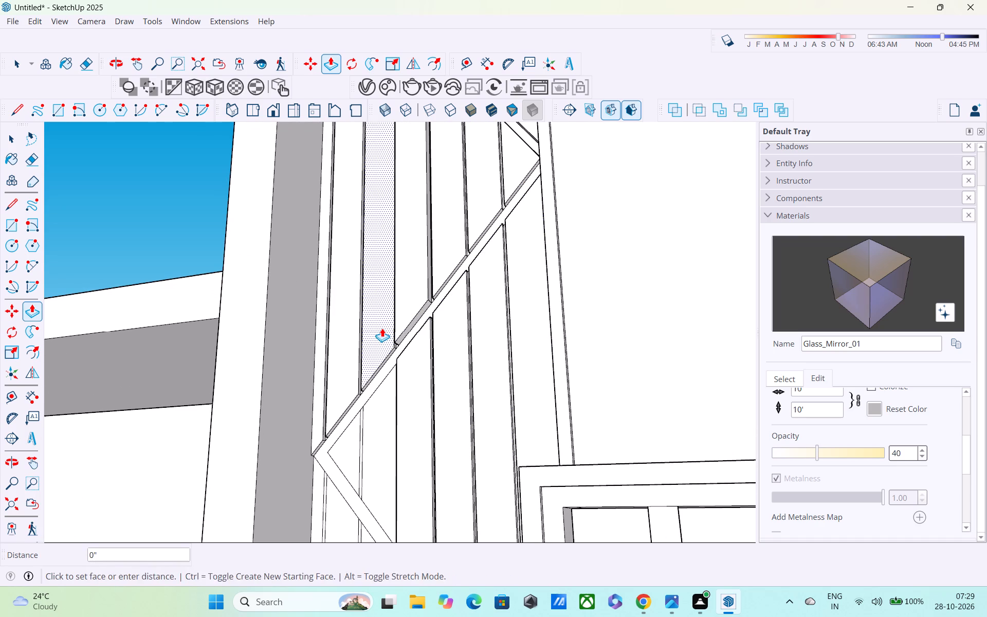
pyautogui.doubleClick(352, 335)
pyautogui.doubleClick(315, 360)
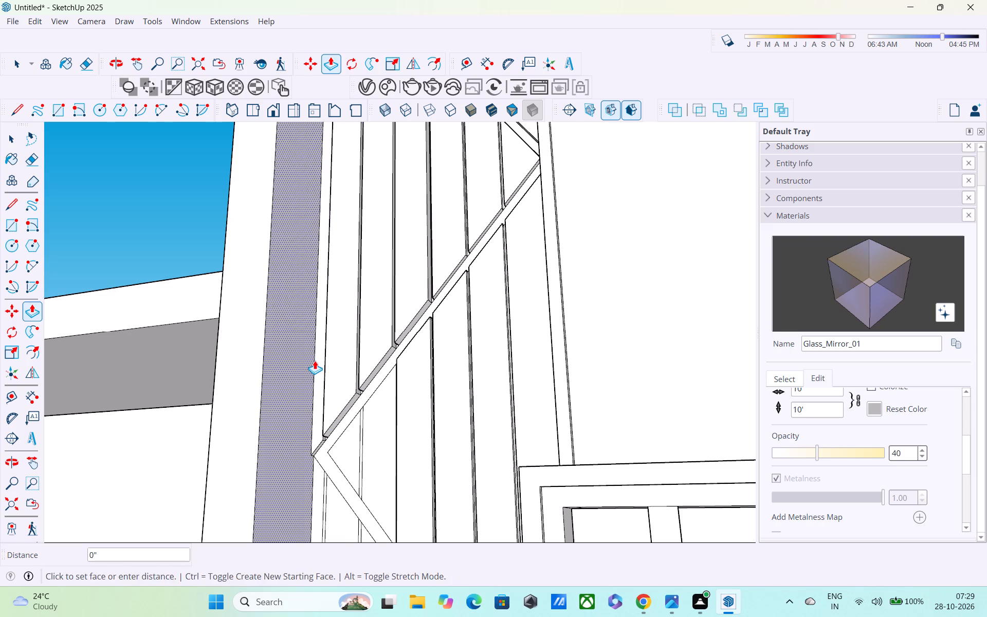
pyautogui.doubleClick(316, 394)
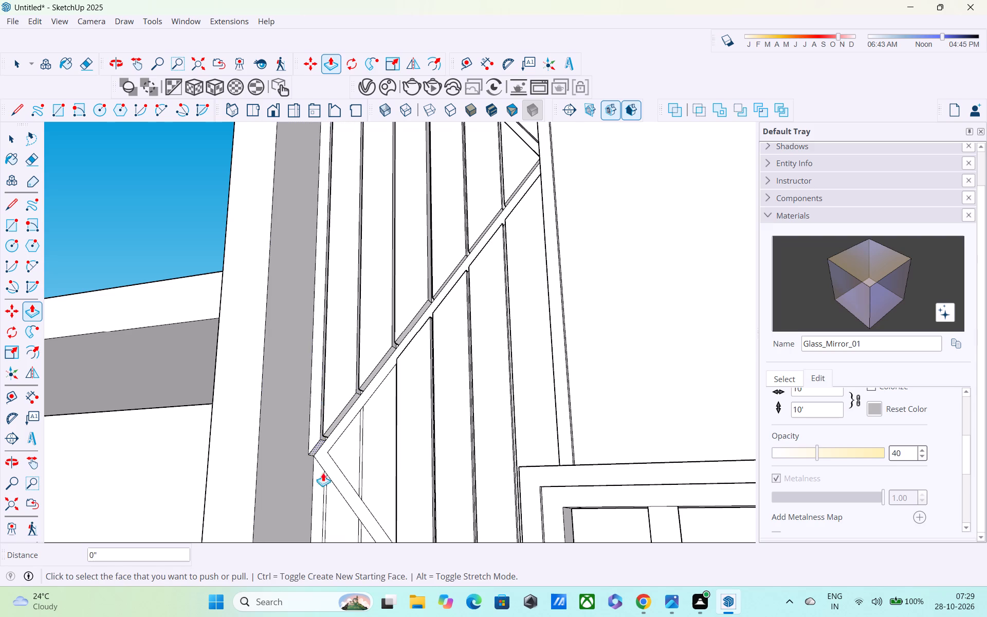
# Repeat the 1" pull on the strips below the band corner at the projecting wall and across the wedge toward the window.
pyautogui.doubleClick(319, 495)
pyautogui.doubleClick(333, 508)
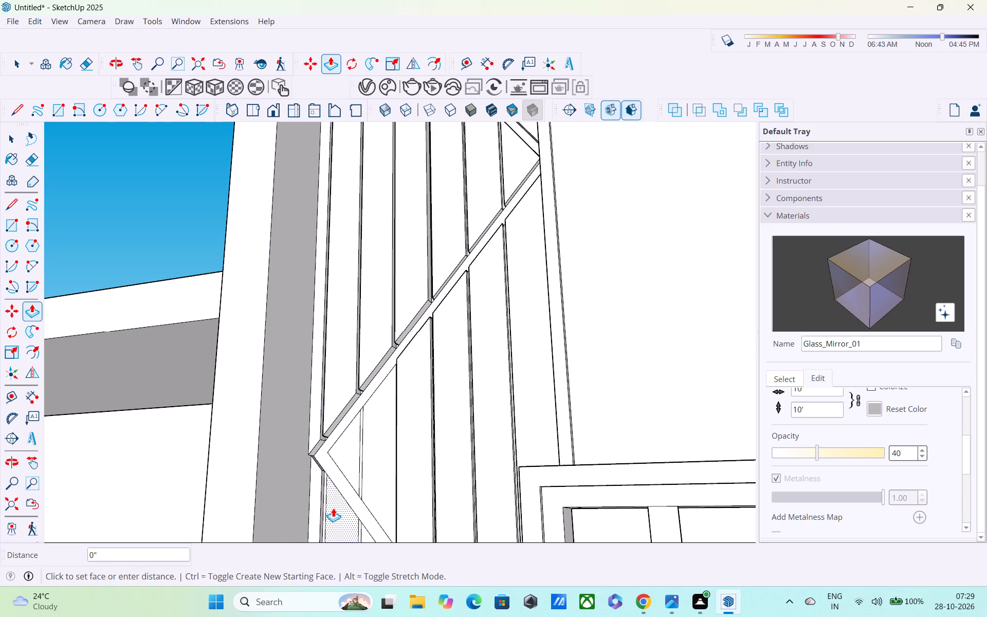
pyautogui.doubleClick(348, 458)
pyautogui.doubleClick(380, 429)
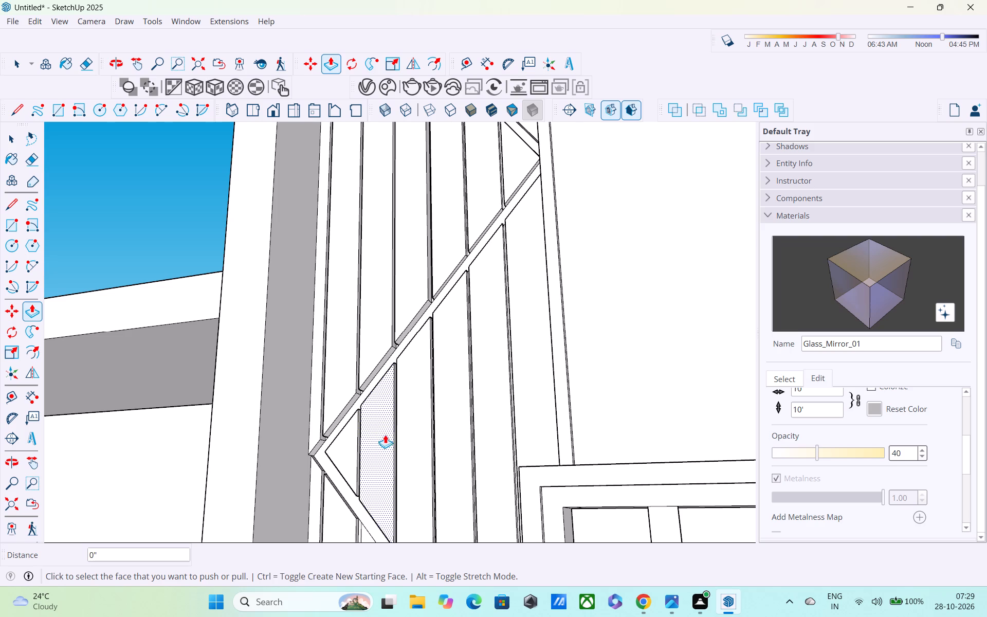
pyautogui.doubleClick(412, 429)
pyautogui.doubleClick(463, 425)
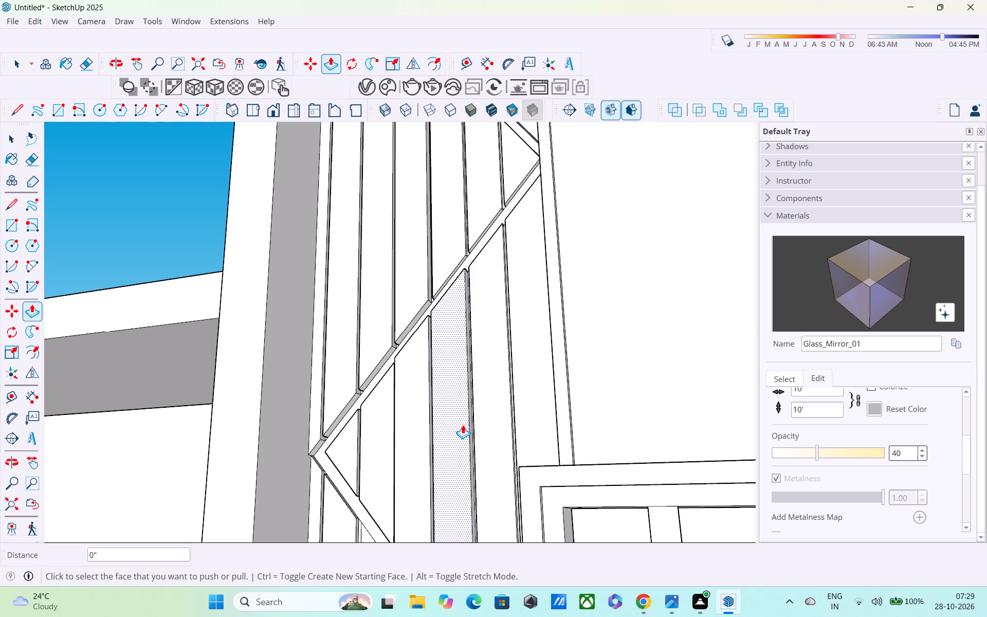
pyautogui.doubleClick(481, 412)
pyautogui.doubleClick(529, 377)
# Repeat the 1" pull on the four strips in the wedge narrowing to the band's window-side corner, left of the window frame.
pyautogui.scroll(-4, 492, 419)
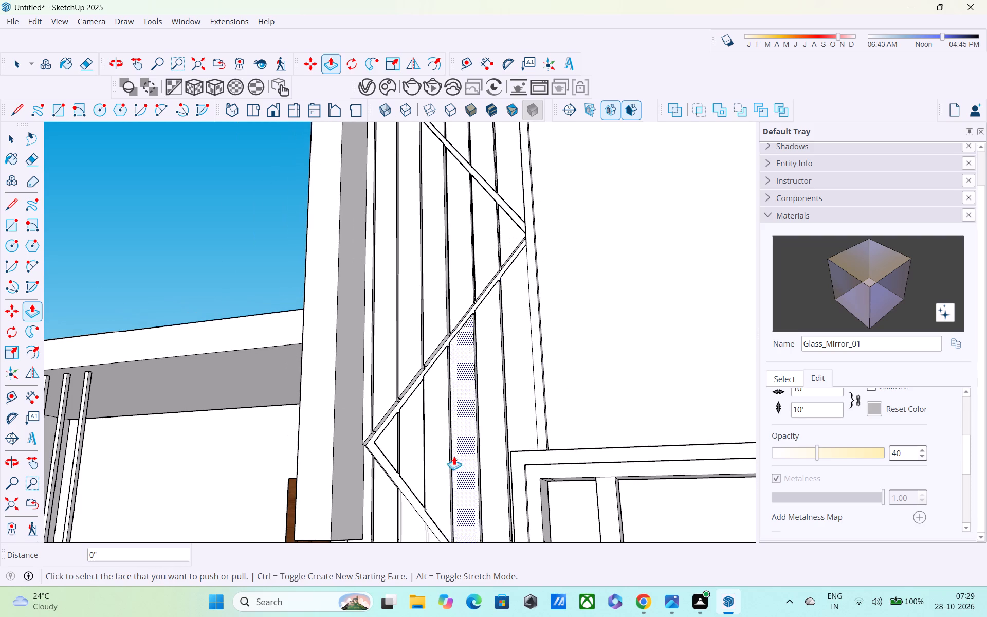
pyautogui.moveTo(437, 459); pyautogui.dragTo(413, 146, button='middle')
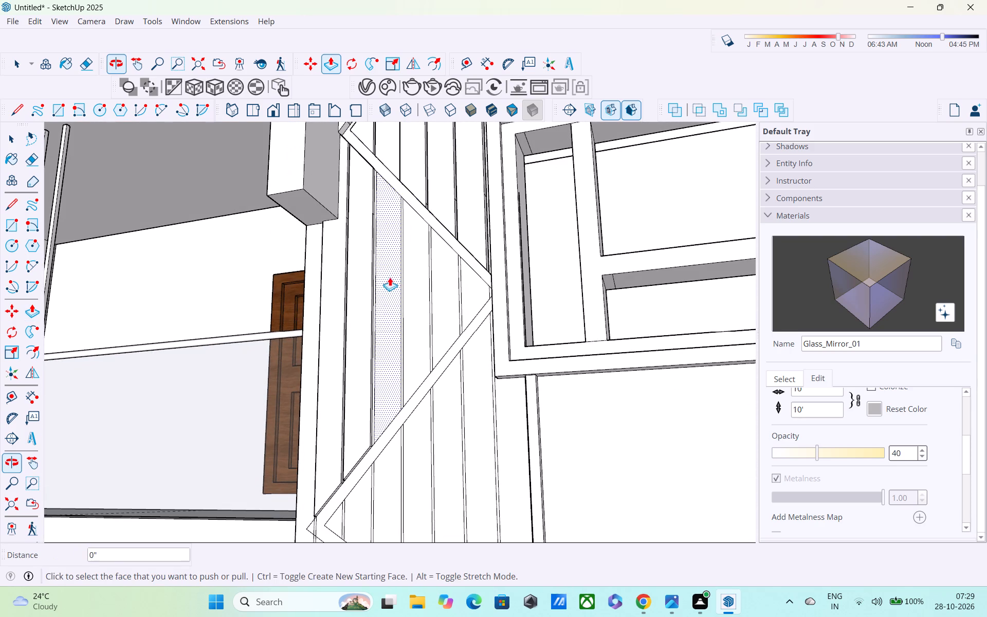
pyautogui.doubleClick(388, 332)
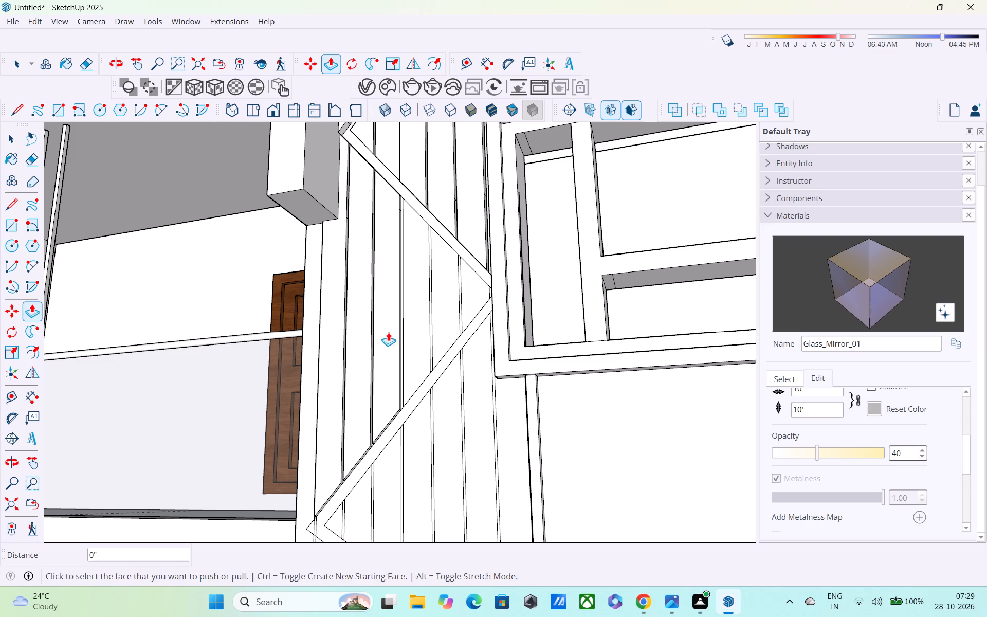
pyautogui.doubleClick(414, 314)
pyautogui.doubleClick(445, 299)
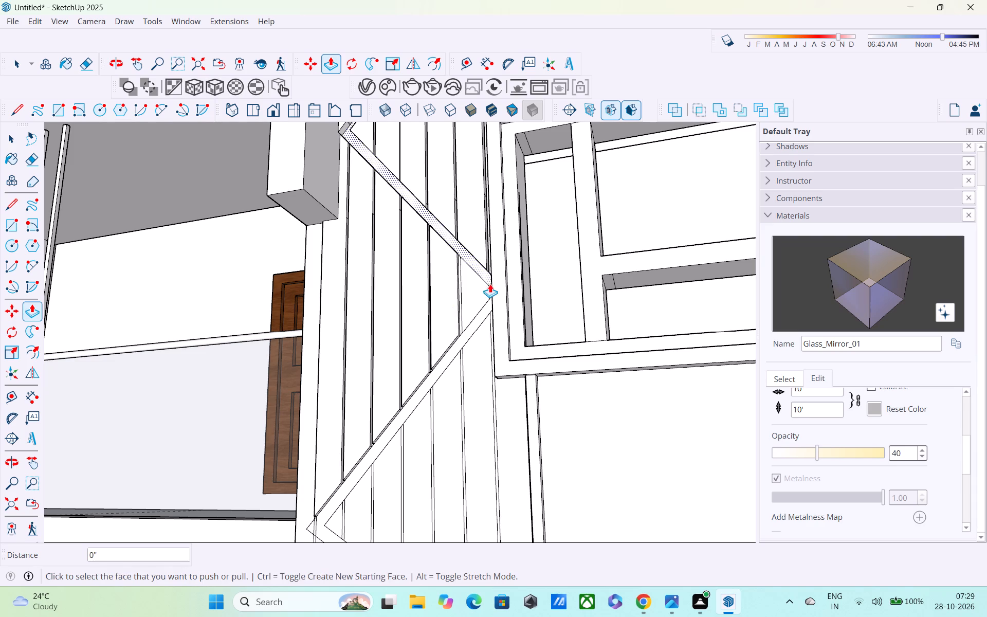
pyautogui.doubleClick(473, 299)
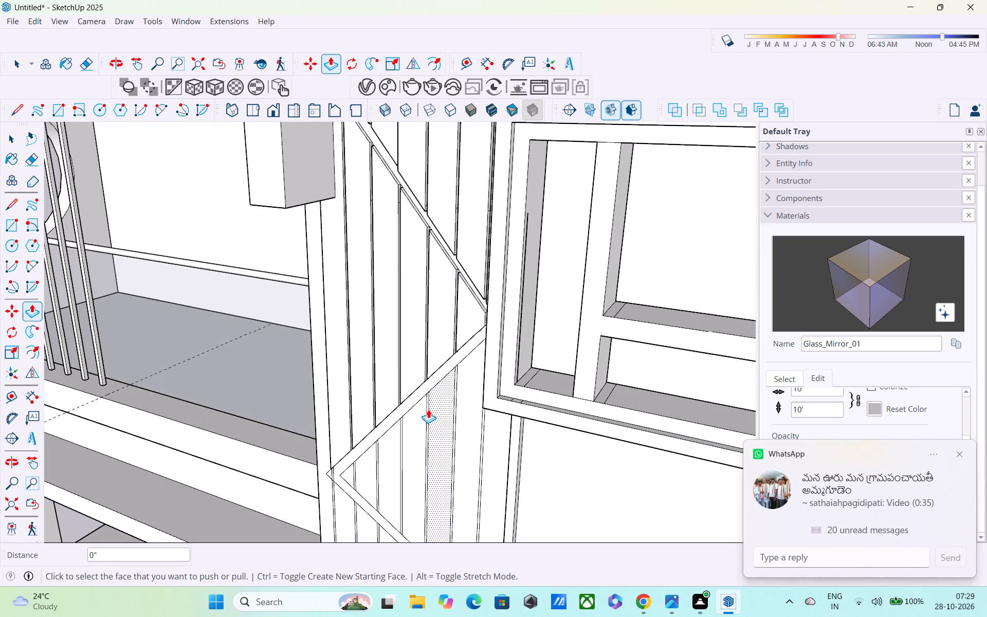
# Repeat the 1" pull on the strips below the band's window-side corner, working down the lower diagonal to the trim-side corner.
pyautogui.doubleClick(468, 434)
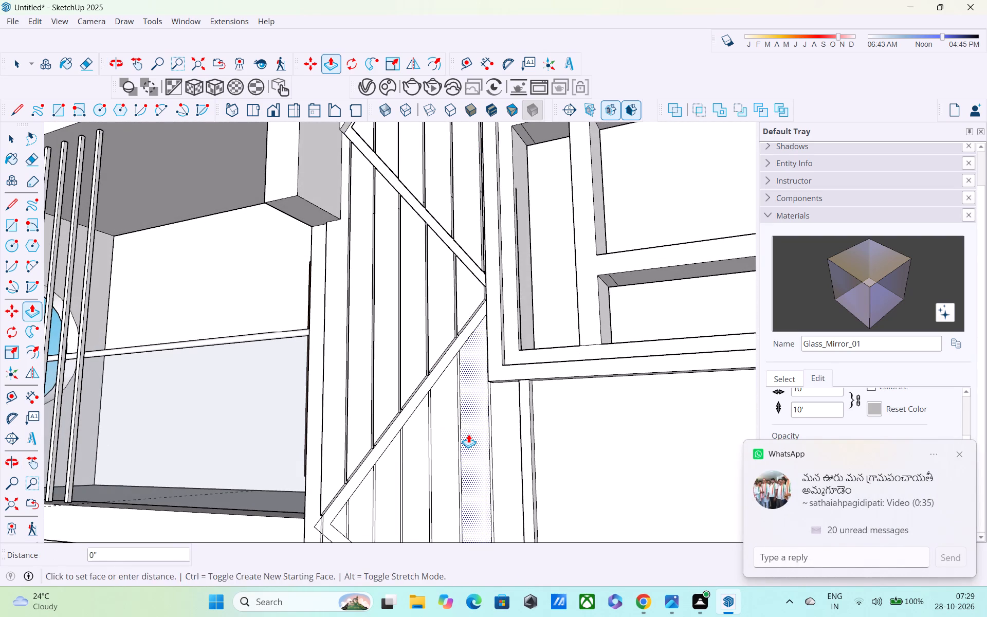
pyautogui.doubleClick(452, 454)
pyautogui.doubleClick(413, 470)
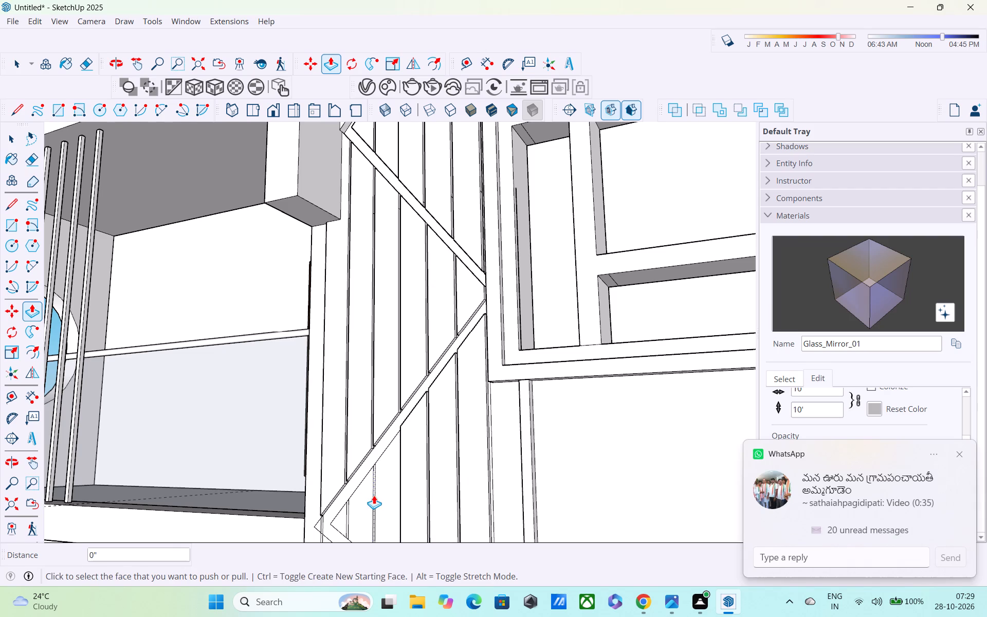
pyautogui.doubleClick(386, 487)
pyautogui.doubleClick(359, 509)
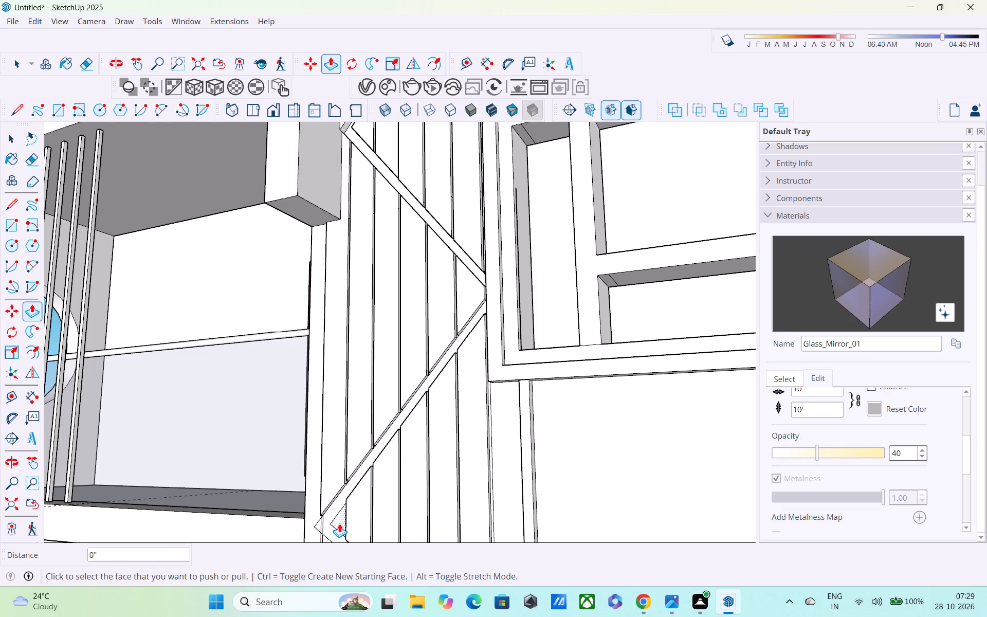
pyautogui.scroll(4, 339, 519)
pyautogui.doubleClick(339, 515)
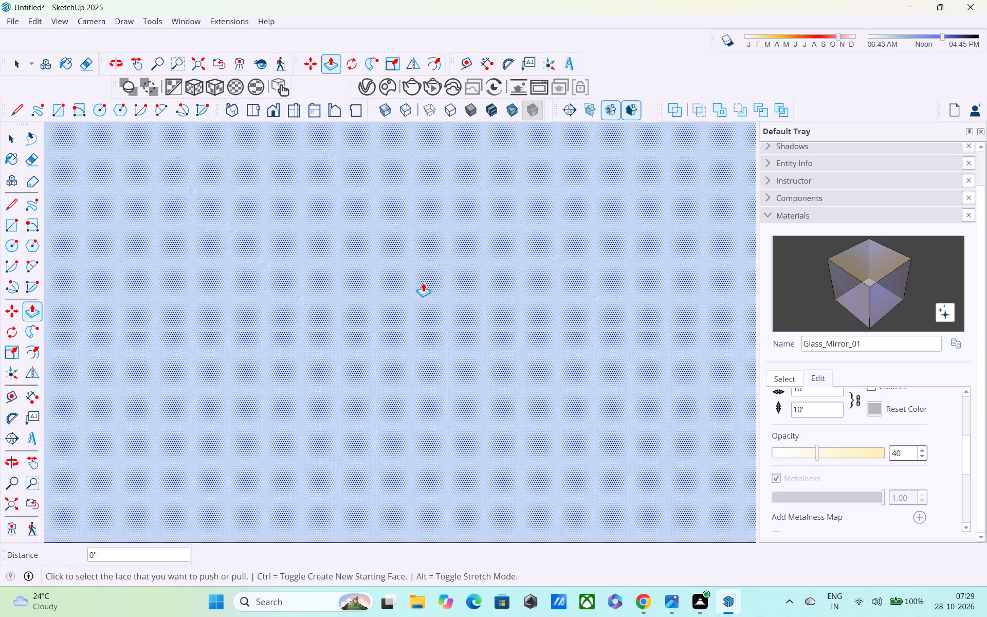
# Repeat the 1" pull on the strips below the last diagonal, just above the projecting slab, and on the strip beneath the window's edge.
pyautogui.scroll(1, 422, 288)
pyautogui.click(10, 506)
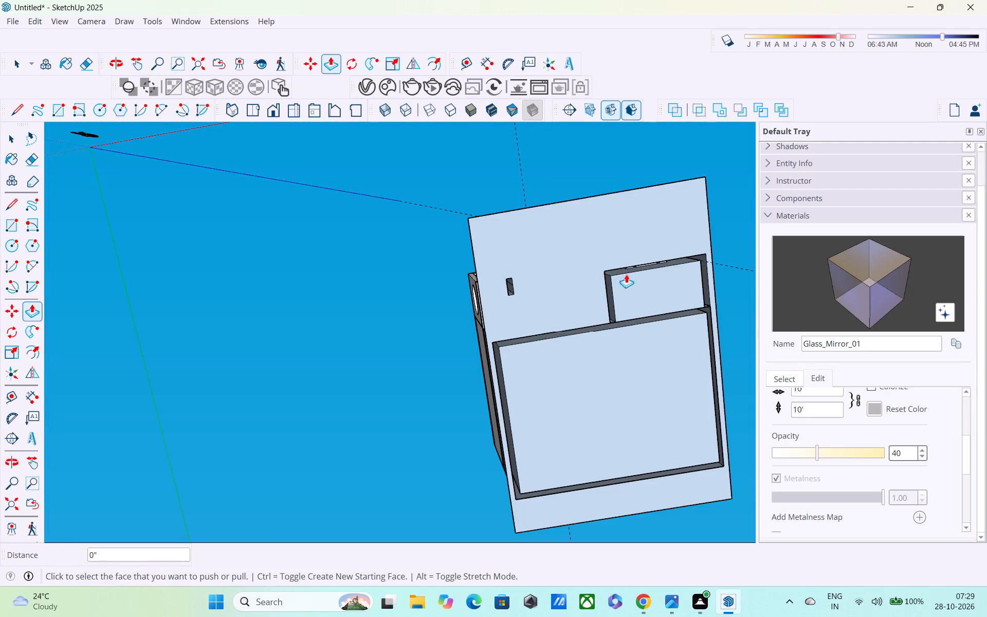
pyautogui.moveTo(635, 261); pyautogui.dragTo(552, 609, button='middle')
pyautogui.scroll(4, 644, 388)
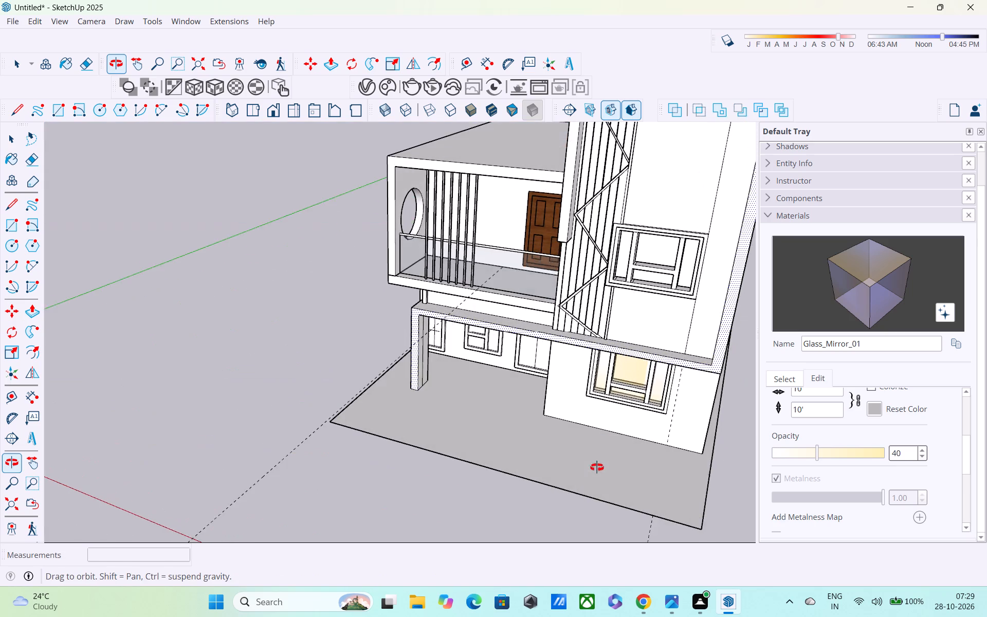
pyautogui.scroll(5, 590, 322)
pyautogui.scroll(9, 547, 332)
pyautogui.moveTo(544, 322); pyautogui.dragTo(484, 329, button='middle')
pyautogui.scroll(1, 542, 324)
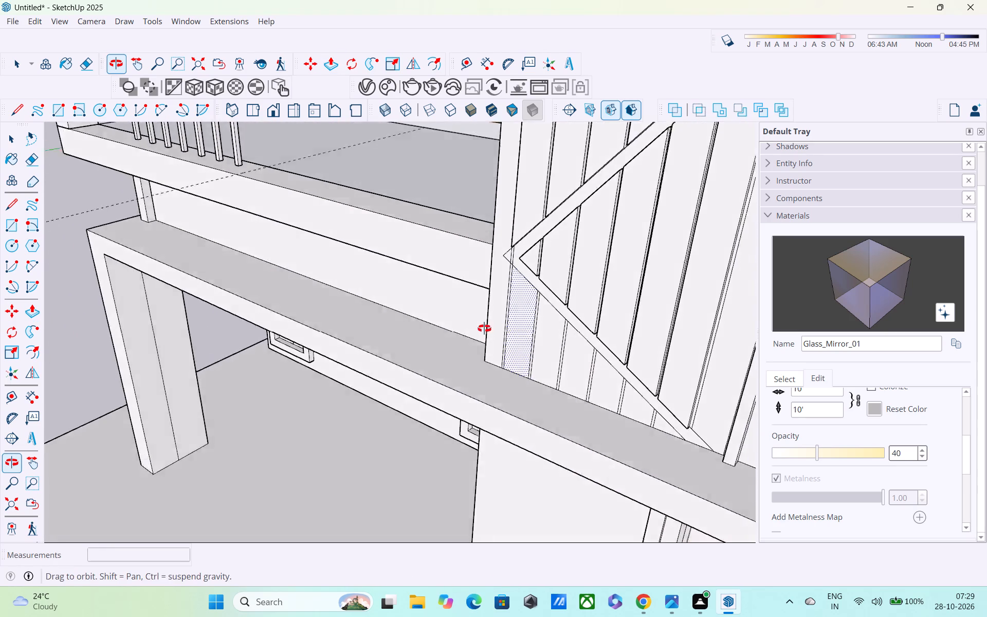
pyautogui.moveTo(484, 329); pyautogui.dragTo(486, 286, button='middle')
pyautogui.doubleClick(515, 299)
pyautogui.doubleClick(551, 309)
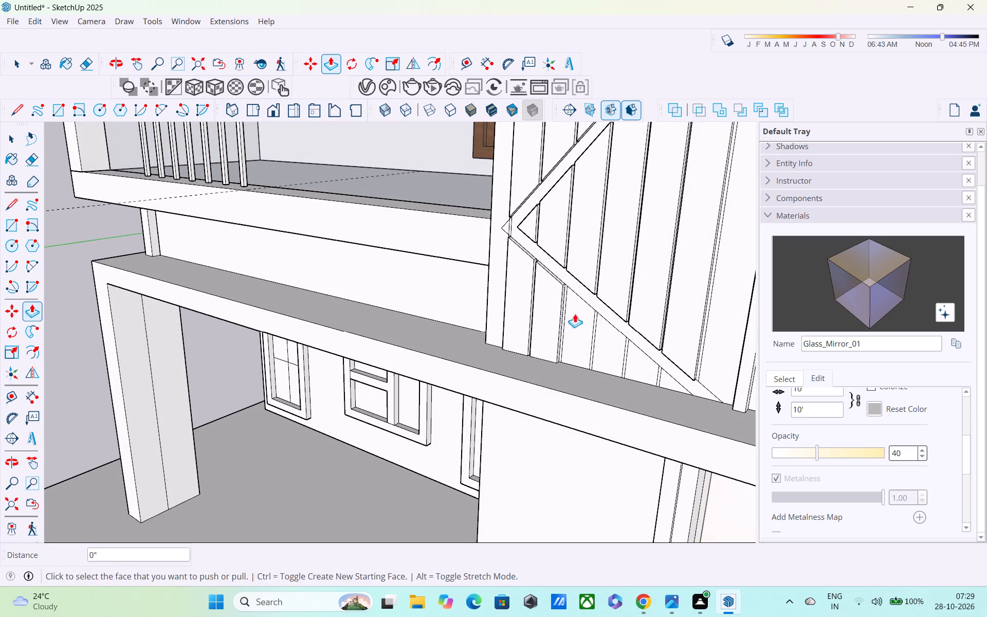
pyautogui.doubleClick(577, 315)
pyautogui.doubleClick(609, 337)
pyautogui.doubleClick(650, 366)
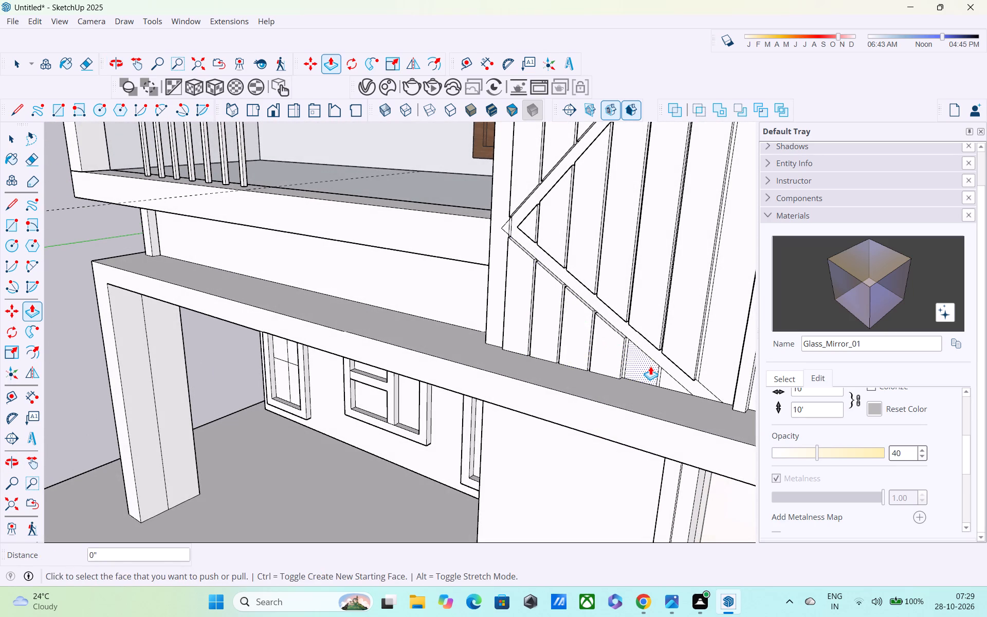
pyautogui.doubleClick(669, 385)
pyautogui.scroll(-3, 694, 367)
pyautogui.moveTo(693, 364); pyautogui.dragTo(639, 337, button='middle')
pyautogui.scroll(-6, 632, 329)
pyautogui.doubleClick(668, 301)
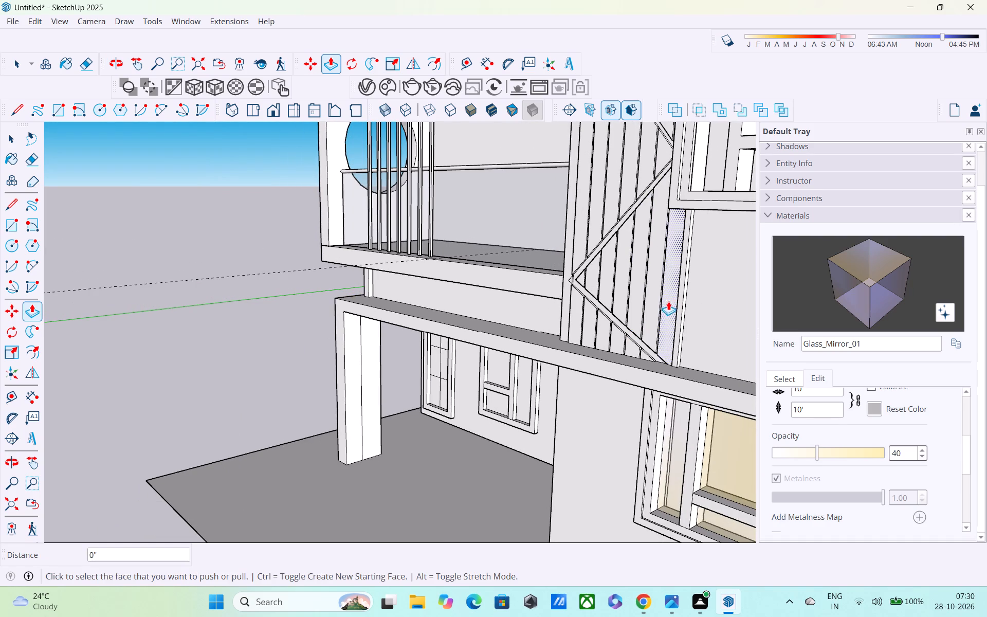
# Examine the grooved strip panel, balcony and plain upper wall beside the zigzag band from several angles.
pyautogui.scroll(-5, 655, 307)
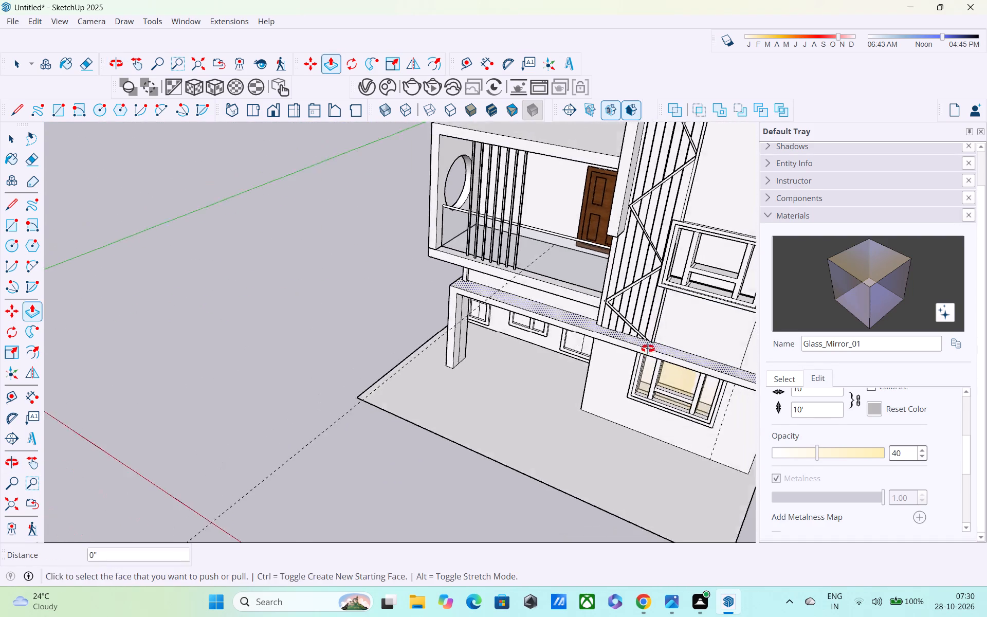
pyautogui.keyDown('shift'); pyautogui.moveTo(605, 399); pyautogui.dragTo(547, 488, button='middle'); pyautogui.keyUp('shift')
pyautogui.moveTo(561, 415); pyautogui.dragTo(646, 220, button='middle')
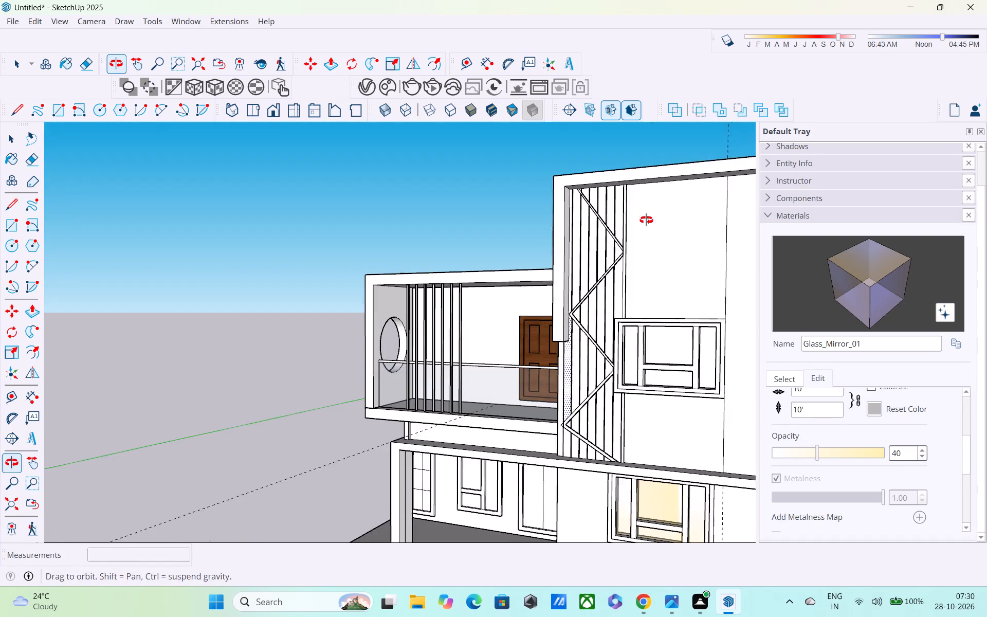
pyautogui.moveTo(646, 220); pyautogui.dragTo(647, 220, button='middle')
pyautogui.scroll(3, 586, 277)
pyautogui.press('space')
pyautogui.click(454, 187)
pyautogui.moveTo(653, 282); pyautogui.dragTo(716, 269, button='middle')
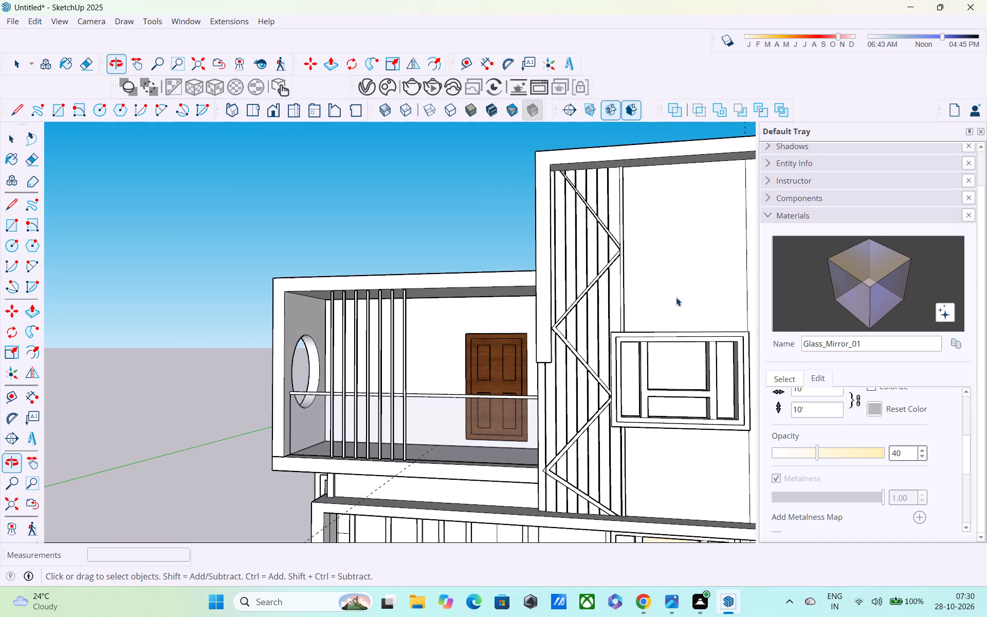
pyautogui.scroll(3, 446, 410)
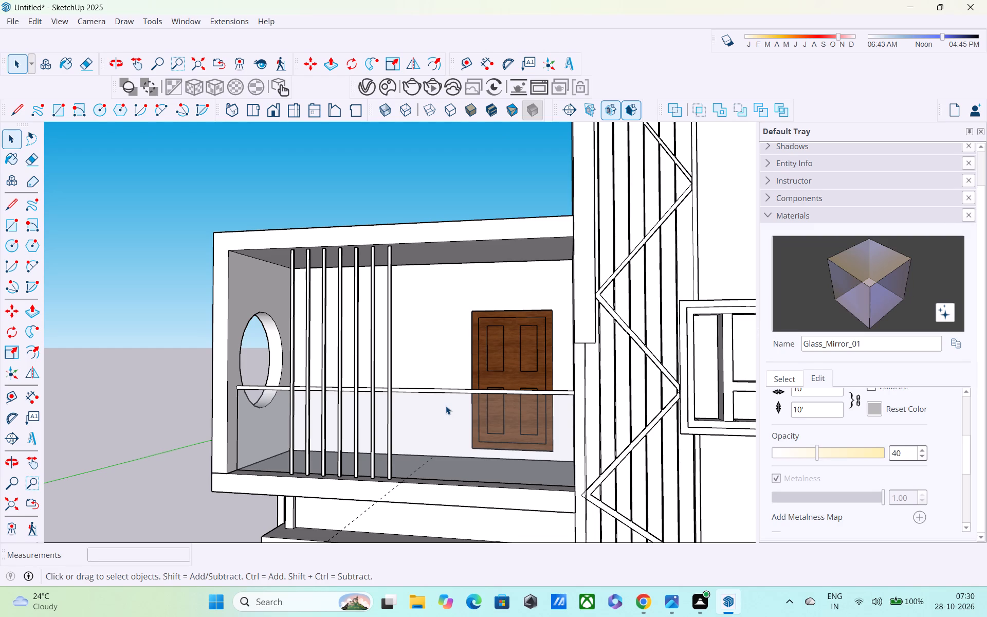
pyautogui.scroll(-4, 449, 402)
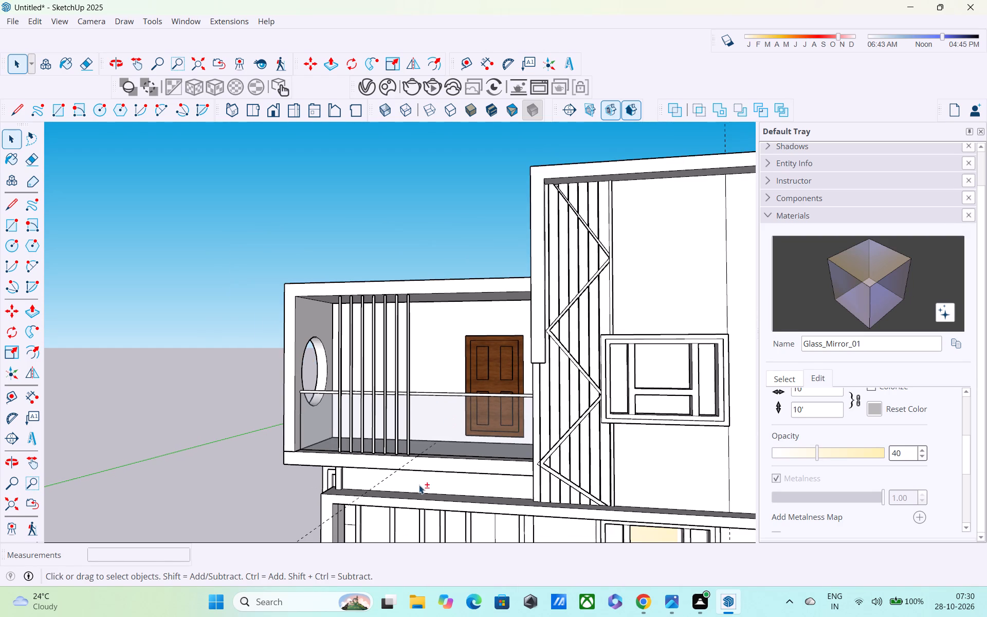
pyautogui.moveTo(441, 466); pyautogui.dragTo(377, 606, button='middle')
pyautogui.moveTo(393, 579); pyautogui.dragTo(349, 595, button='middle')
pyautogui.scroll(2, 549, 459)
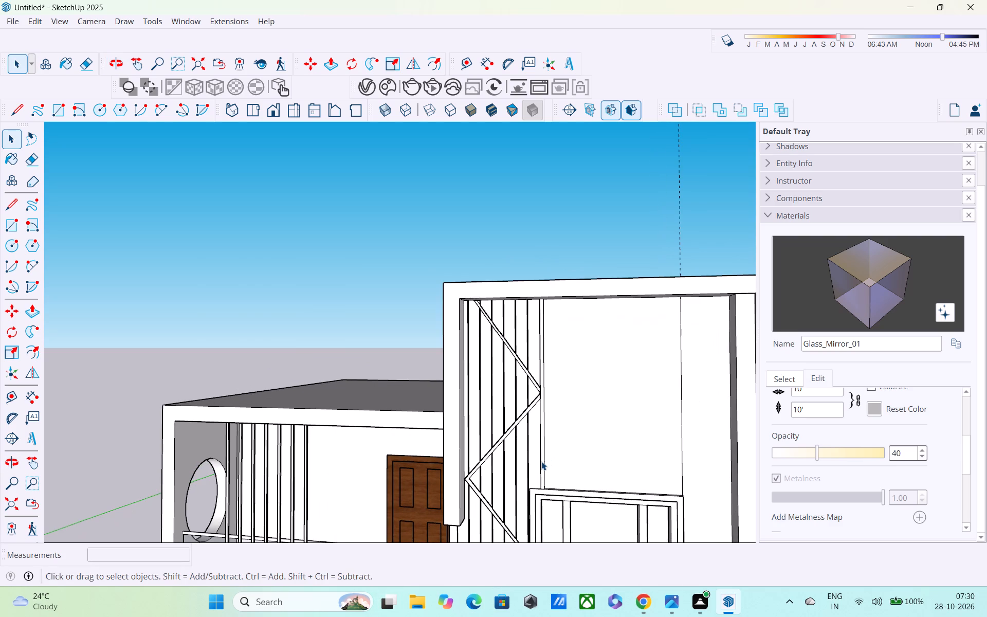
pyautogui.scroll(1, 541, 461)
pyautogui.scroll(-3, 541, 461)
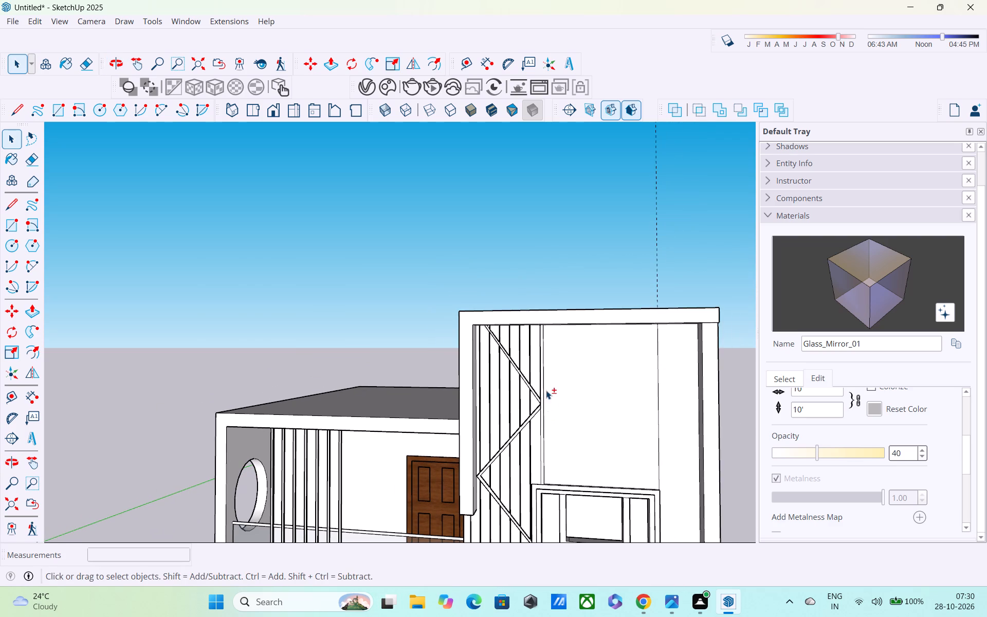
pyautogui.scroll(3, 522, 445)
pyautogui.moveTo(536, 435); pyautogui.dragTo(253, 457, button='middle')
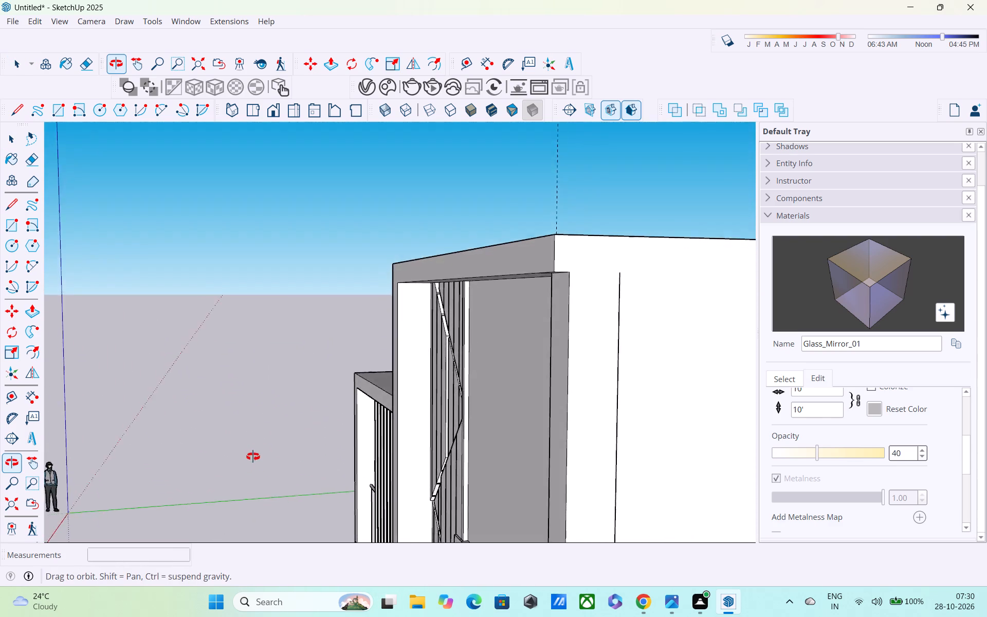
pyautogui.moveTo(253, 457); pyautogui.dragTo(466, 441, button='middle')
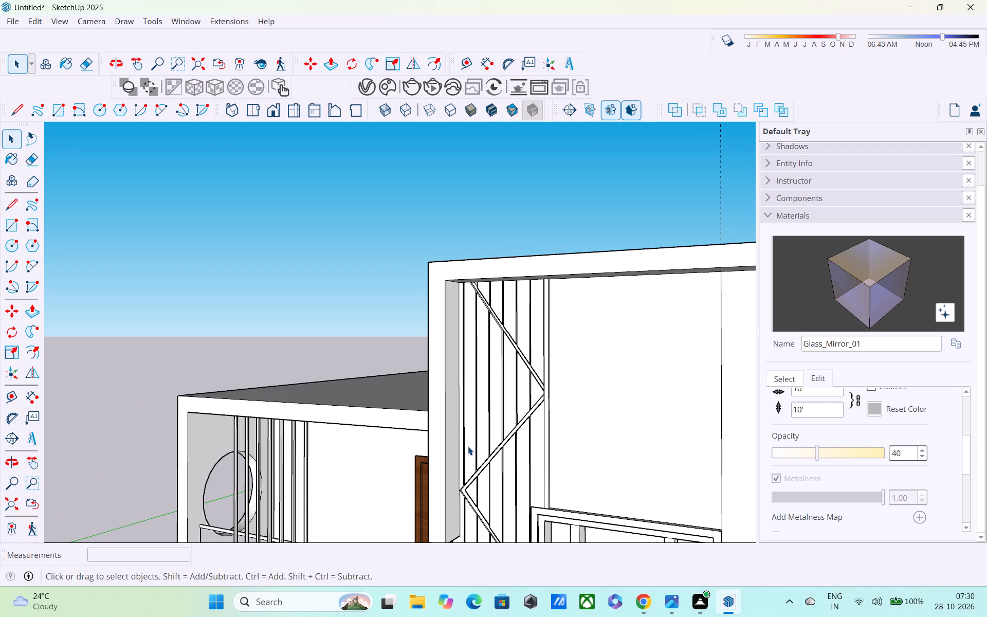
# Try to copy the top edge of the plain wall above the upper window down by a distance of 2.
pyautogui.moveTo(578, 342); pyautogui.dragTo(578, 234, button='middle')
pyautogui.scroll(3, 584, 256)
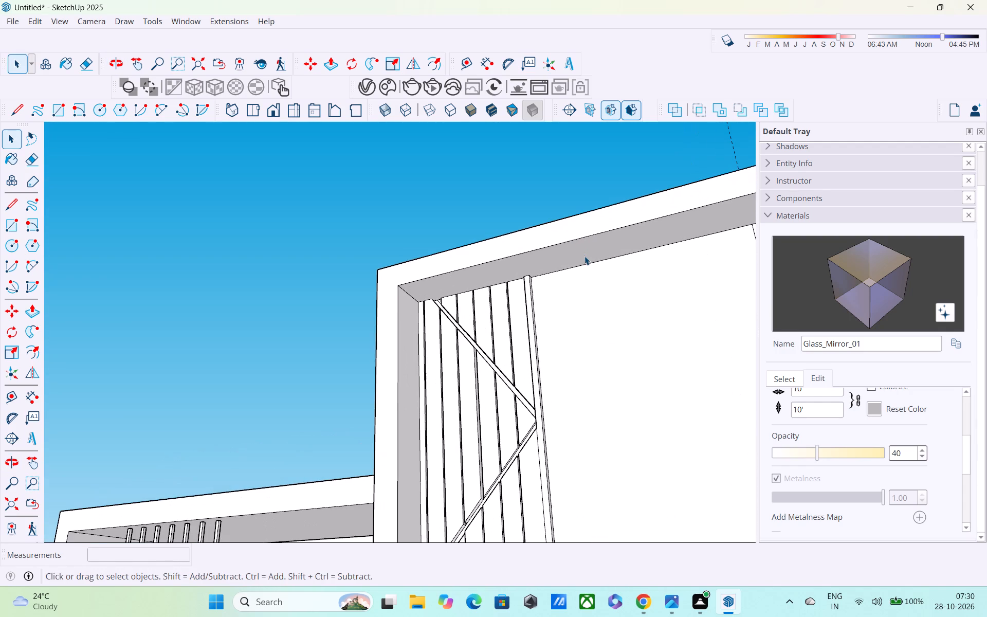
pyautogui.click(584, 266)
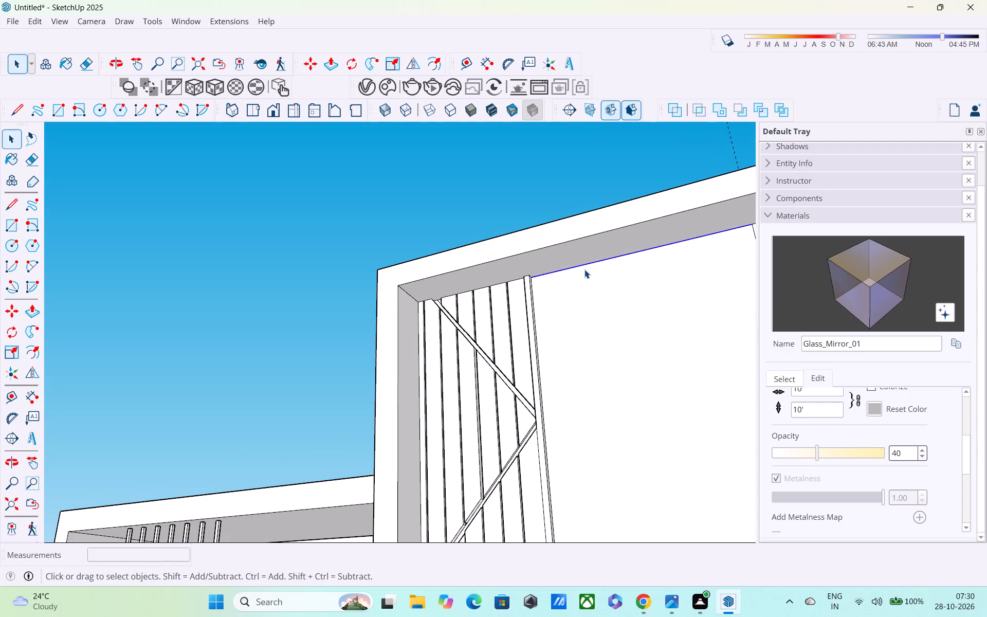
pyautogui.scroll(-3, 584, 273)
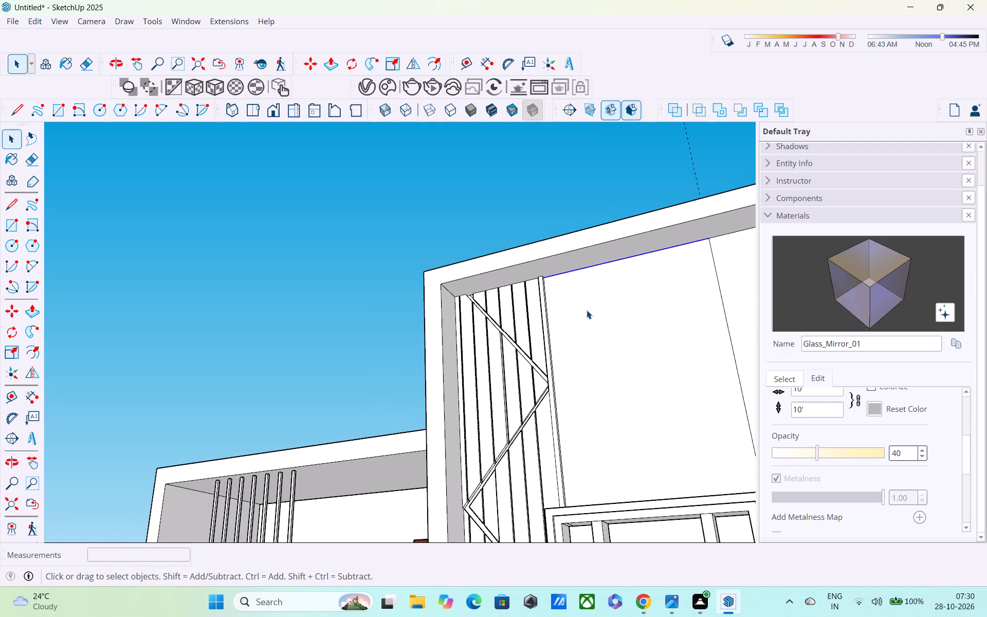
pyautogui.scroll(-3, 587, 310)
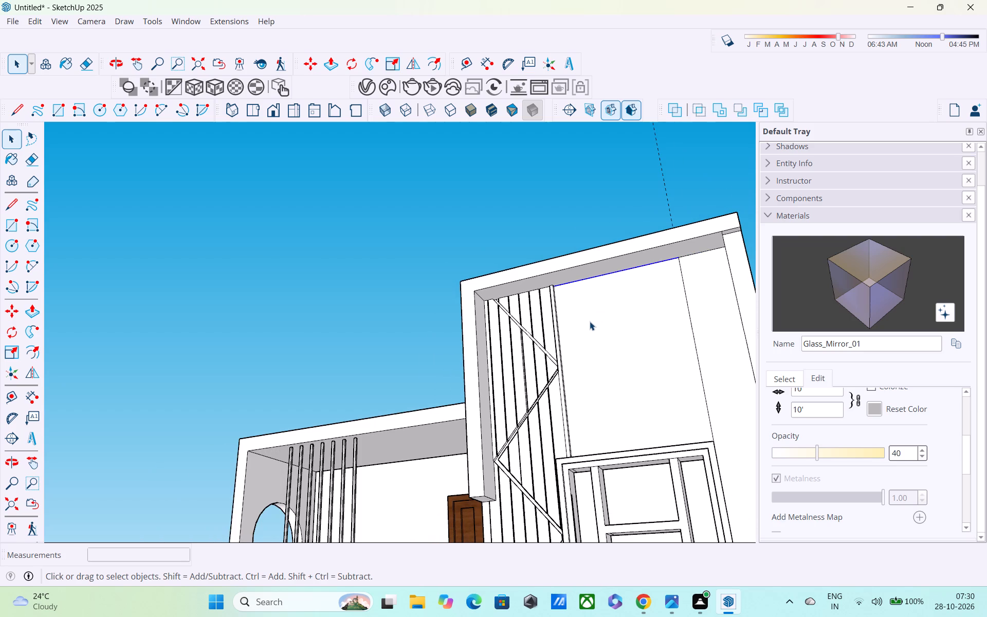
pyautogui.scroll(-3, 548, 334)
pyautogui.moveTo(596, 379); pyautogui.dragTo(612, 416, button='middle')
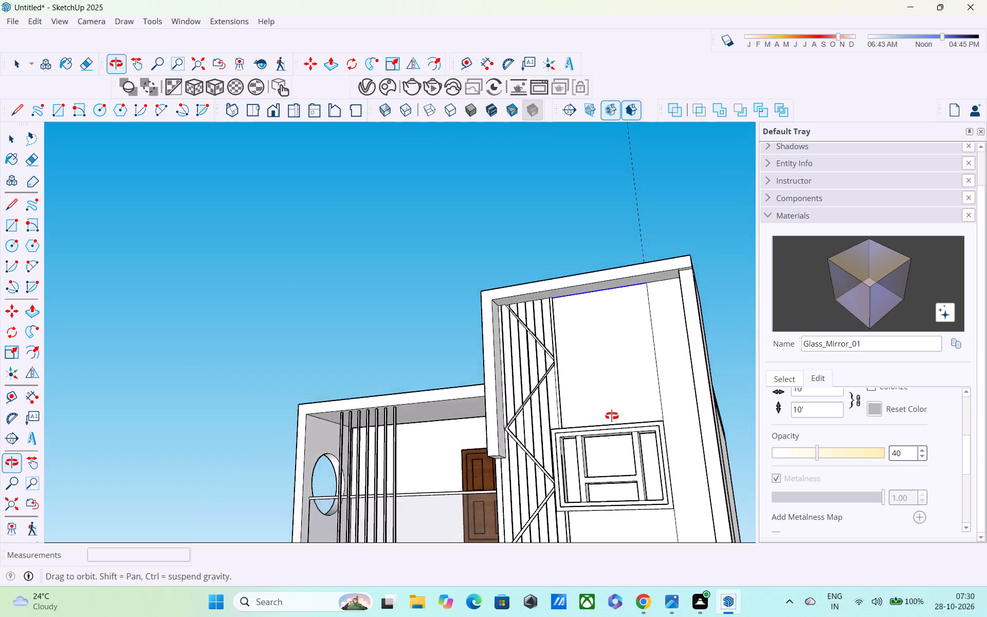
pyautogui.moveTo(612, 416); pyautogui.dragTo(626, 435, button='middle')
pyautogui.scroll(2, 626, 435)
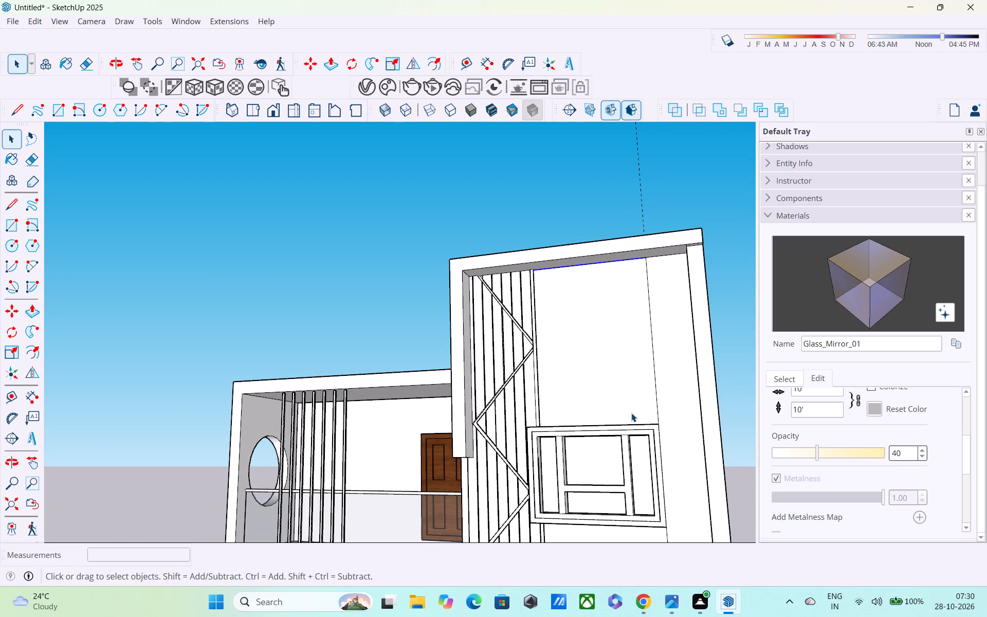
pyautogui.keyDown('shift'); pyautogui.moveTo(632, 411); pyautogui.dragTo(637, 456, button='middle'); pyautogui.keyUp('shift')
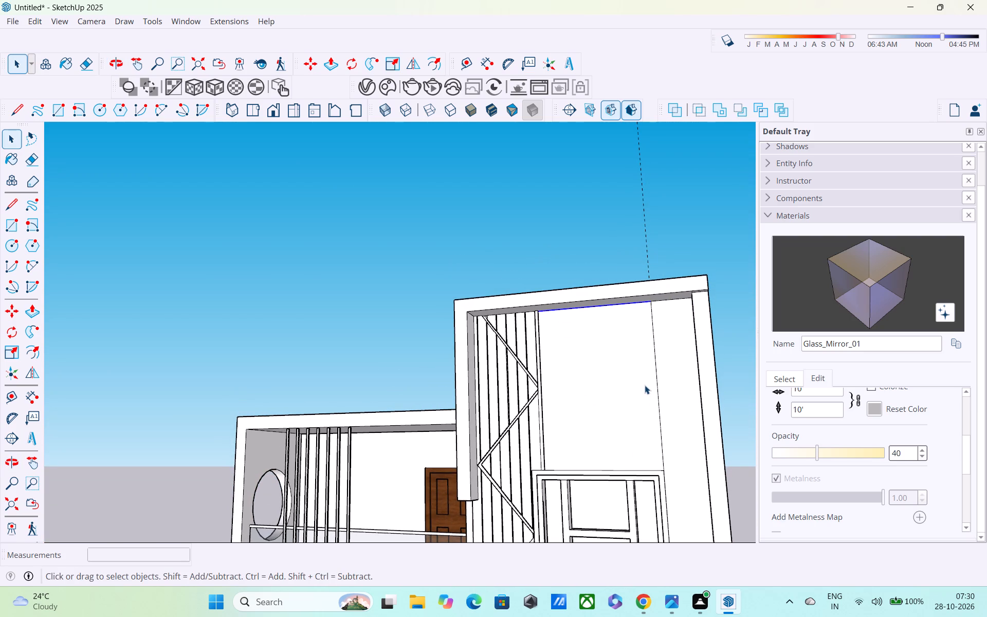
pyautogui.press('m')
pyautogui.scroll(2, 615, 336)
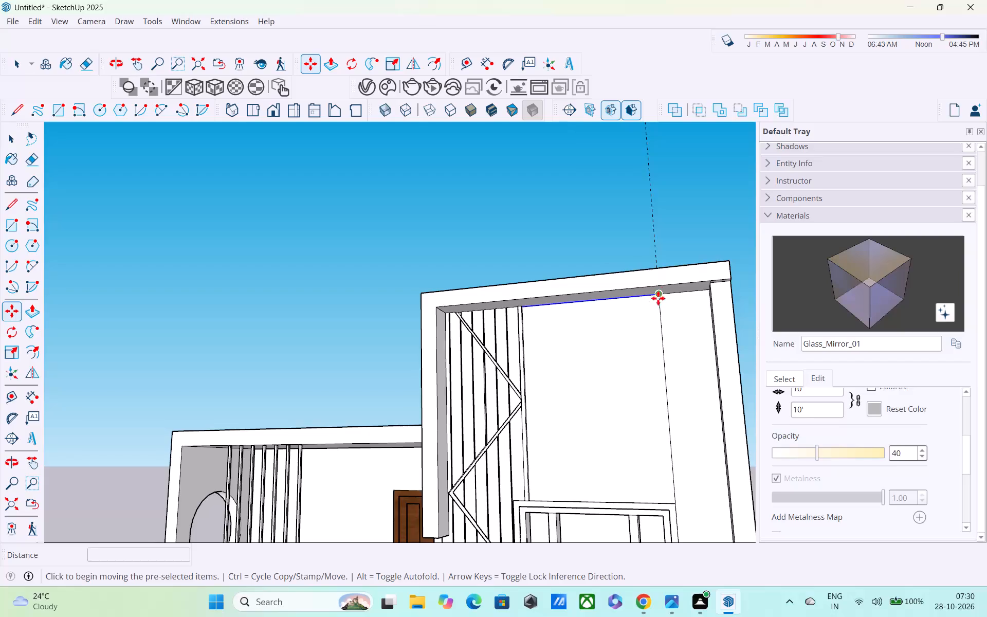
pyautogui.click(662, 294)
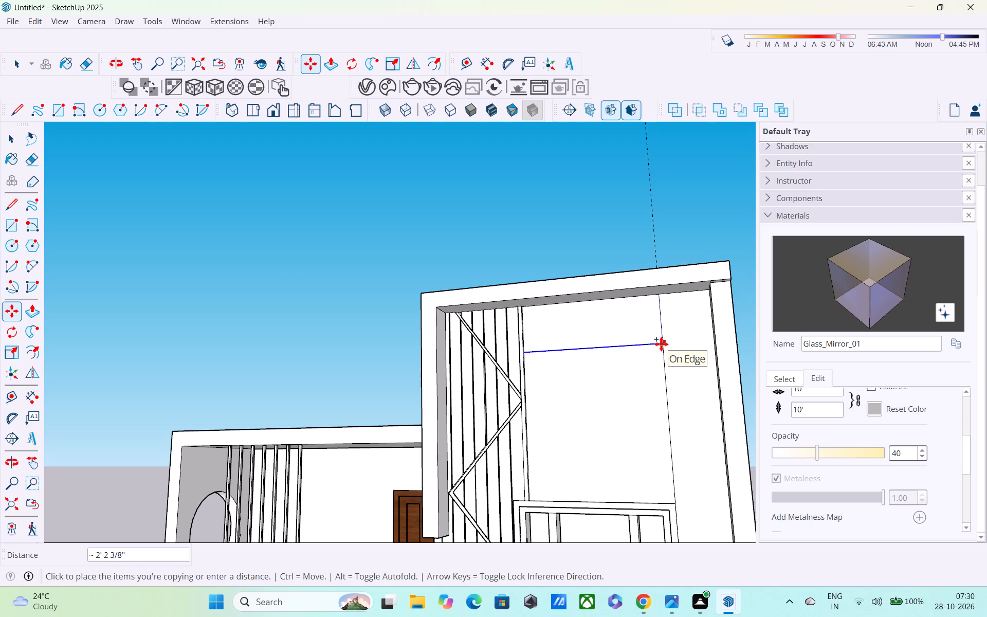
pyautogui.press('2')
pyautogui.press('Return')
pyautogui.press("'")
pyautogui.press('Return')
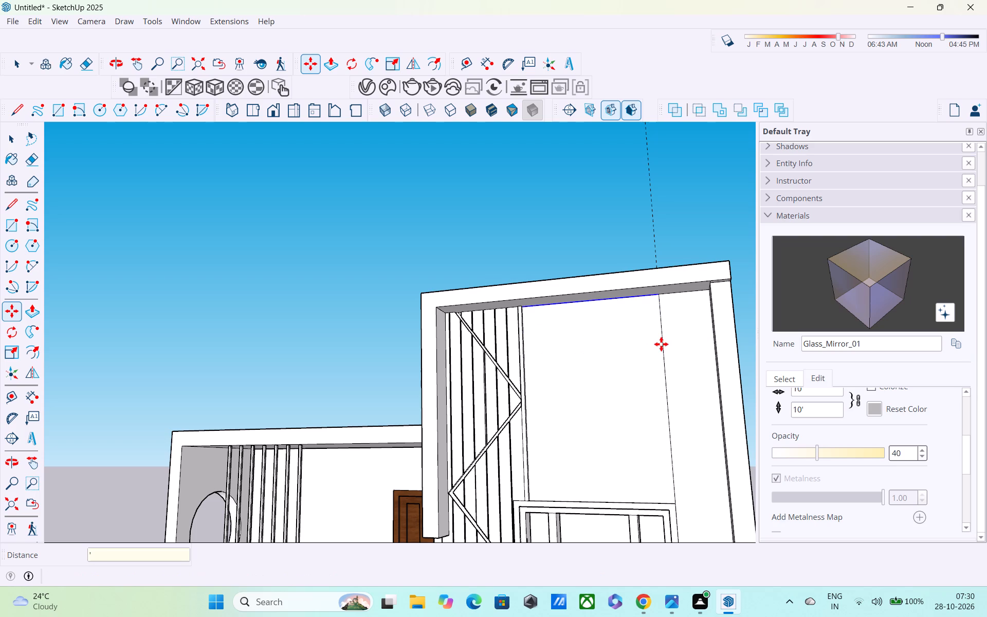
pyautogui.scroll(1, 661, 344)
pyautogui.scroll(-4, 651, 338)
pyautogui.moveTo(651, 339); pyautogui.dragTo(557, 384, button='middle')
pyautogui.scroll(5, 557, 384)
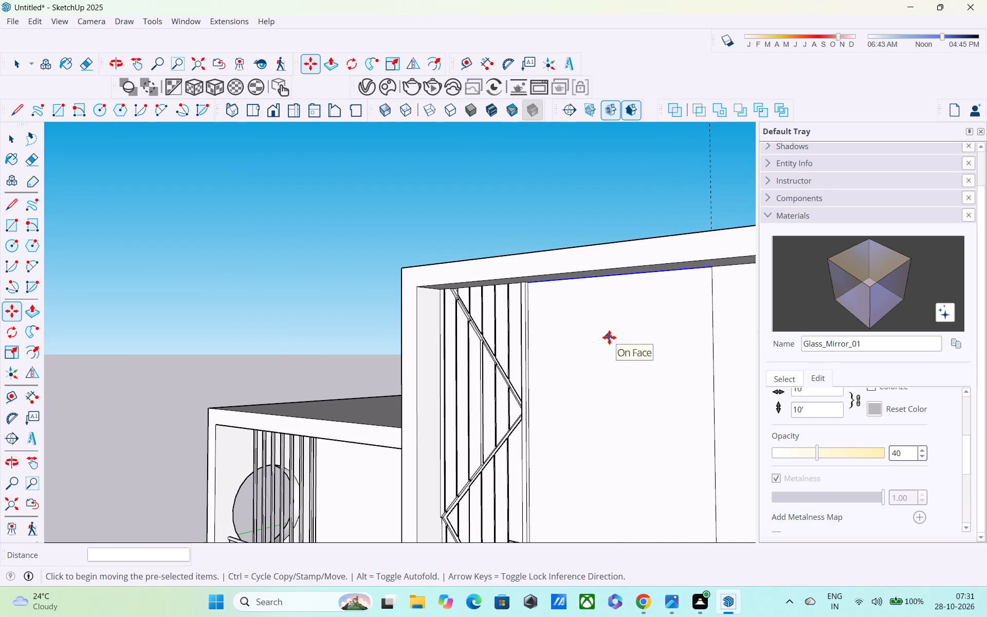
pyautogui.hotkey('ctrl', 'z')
# Copy the top edge of the plain wall above the upper window 3' straight down the wall face.
pyautogui.moveTo(611, 285); pyautogui.dragTo(613, 244, button='middle')
pyautogui.press('space')
pyautogui.click(596, 261)
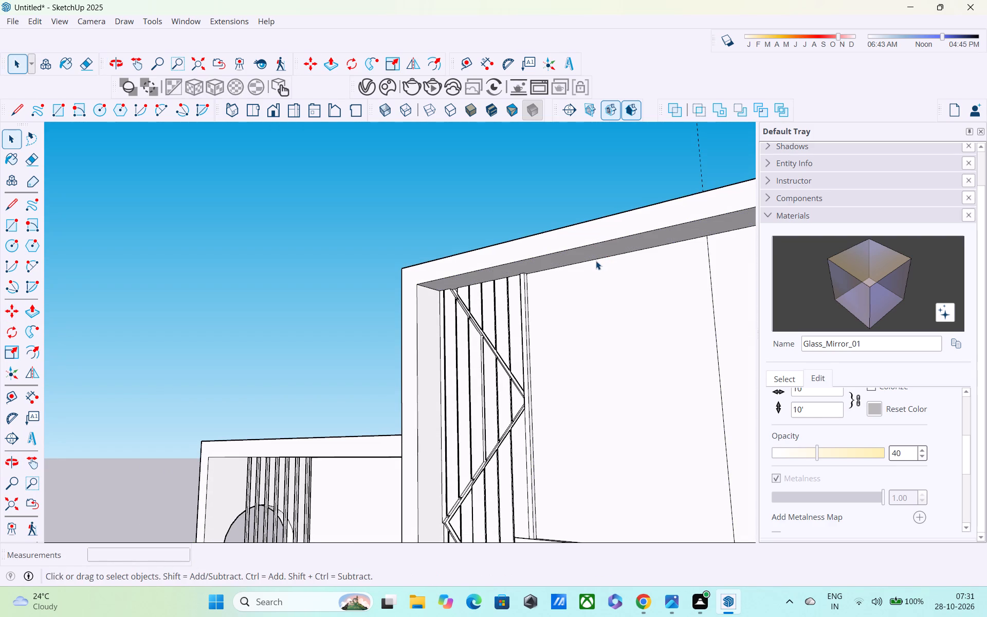
pyautogui.press('m')
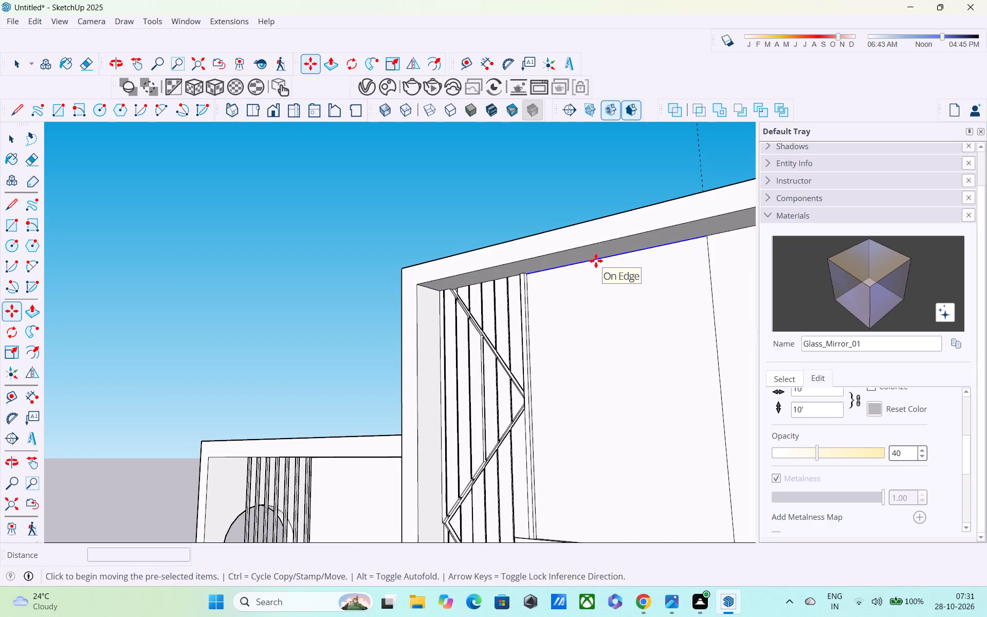
pyautogui.click(705, 235)
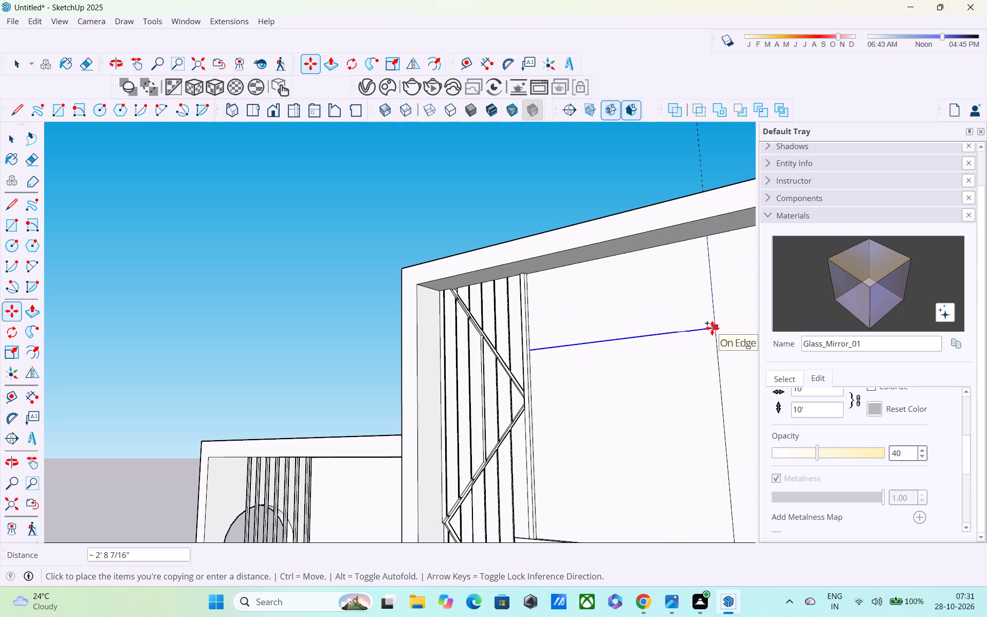
pyautogui.write("3'")
pyautogui.press('Return')
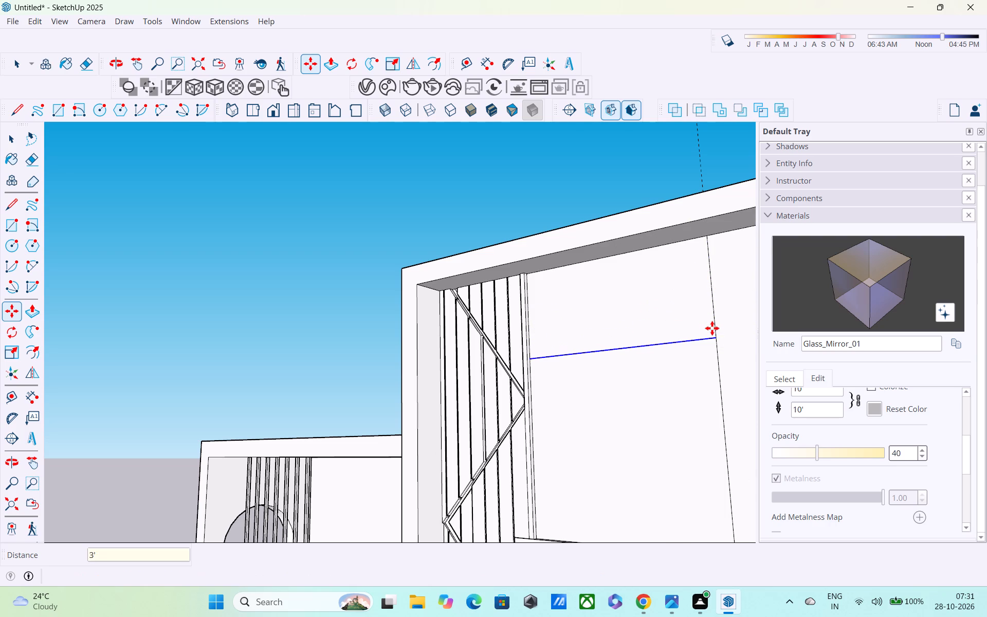
pyautogui.scroll(-5, 712, 328)
pyautogui.moveTo(747, 346); pyautogui.dragTo(766, 354, button='middle')
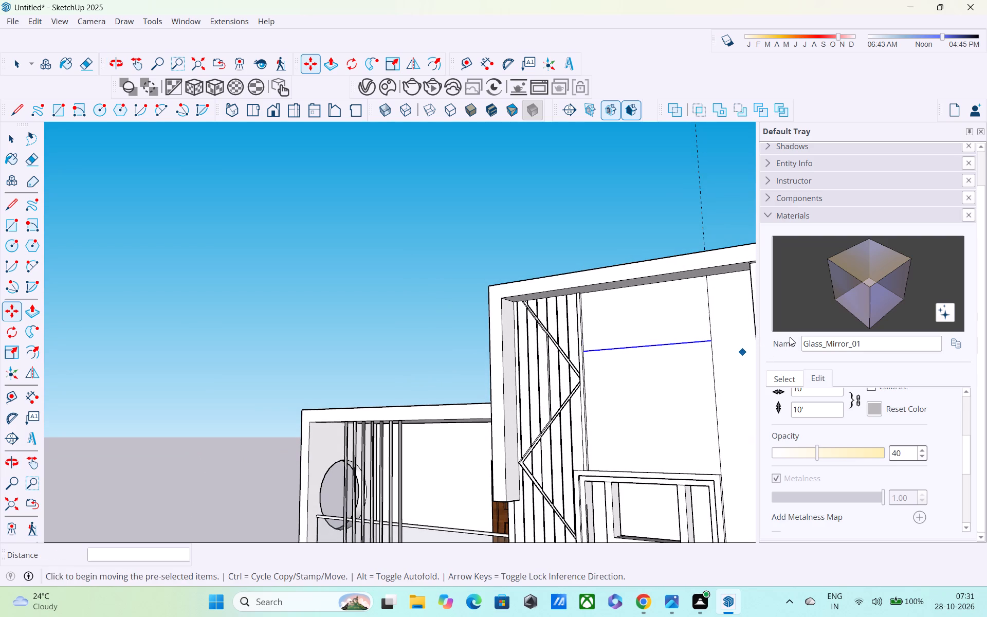
# Copy the horizontal line on the plain upper wall 6" straight up to form a narrow band.
pyautogui.scroll(-3, 790, 336)
pyautogui.moveTo(805, 354); pyautogui.dragTo(631, 361, button='middle')
pyautogui.moveTo(649, 365); pyautogui.dragTo(373, 367, button='middle')
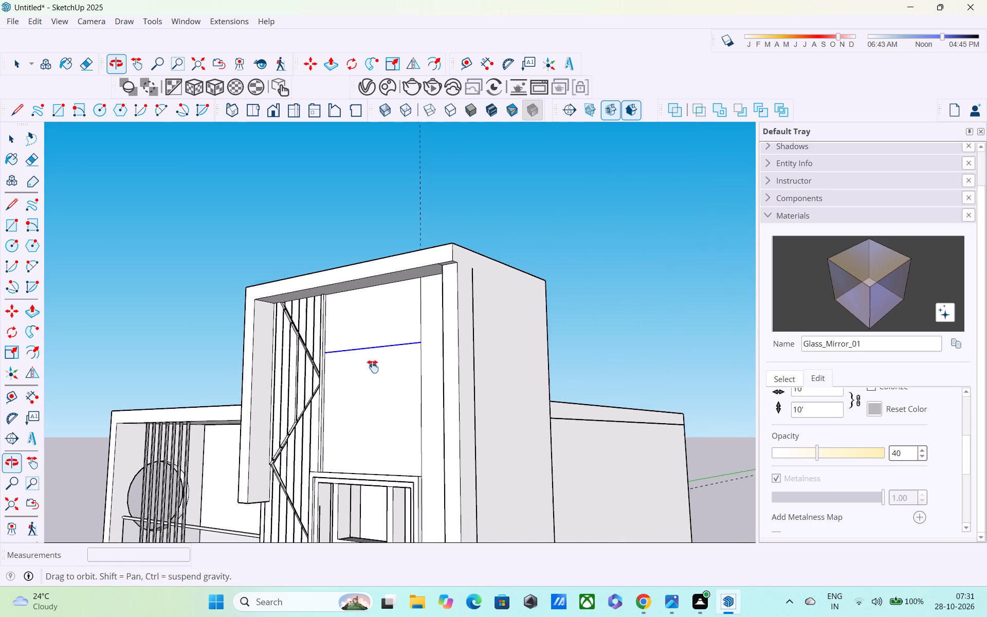
pyautogui.moveTo(373, 367); pyautogui.dragTo(372, 367, button='middle')
pyautogui.moveTo(381, 360); pyautogui.dragTo(488, 393, button='middle')
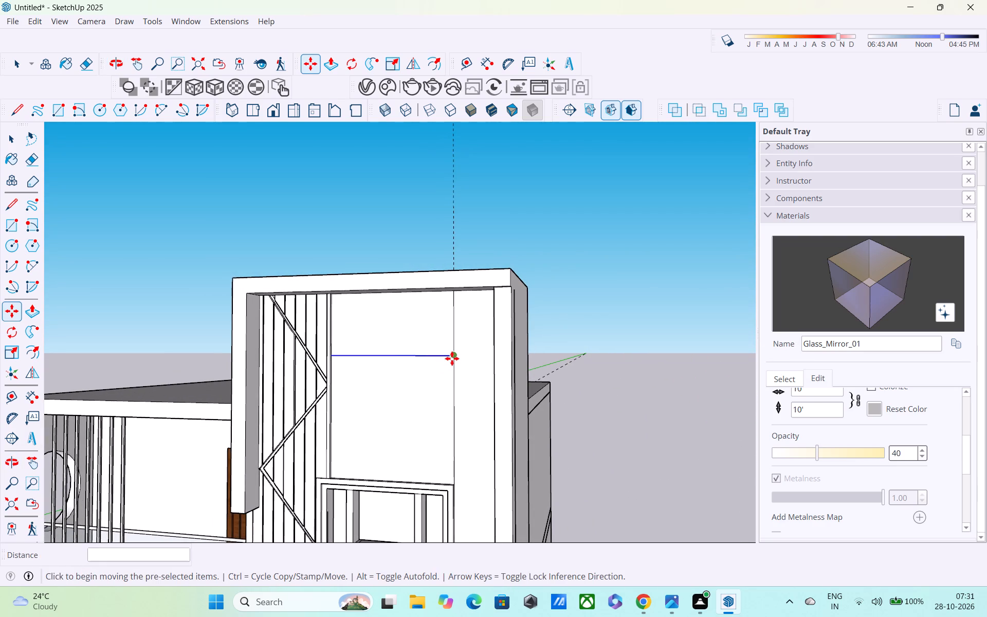
pyautogui.click(452, 358)
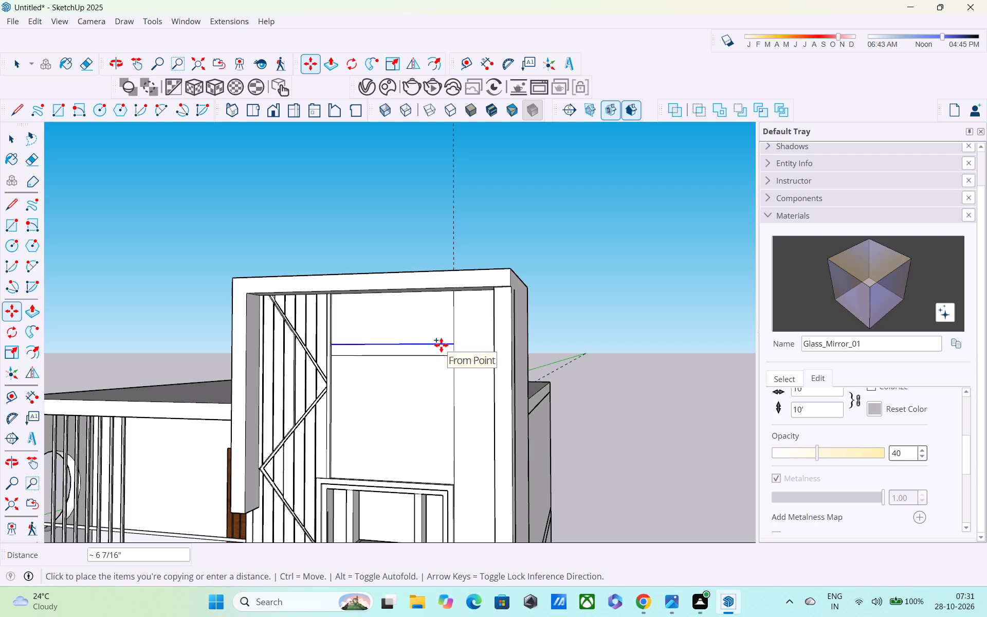
pyautogui.write('6"')
pyautogui.press('Return')
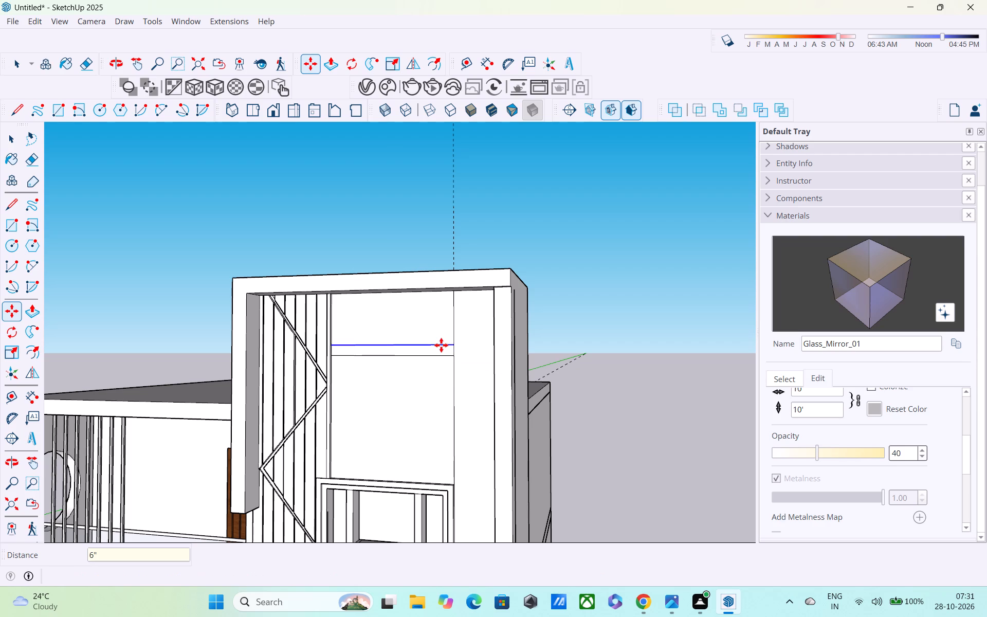
pyautogui.press('space')
# Erase the short piece of vertical wall line between the two horizontal lines.
pyautogui.scroll(3, 441, 345)
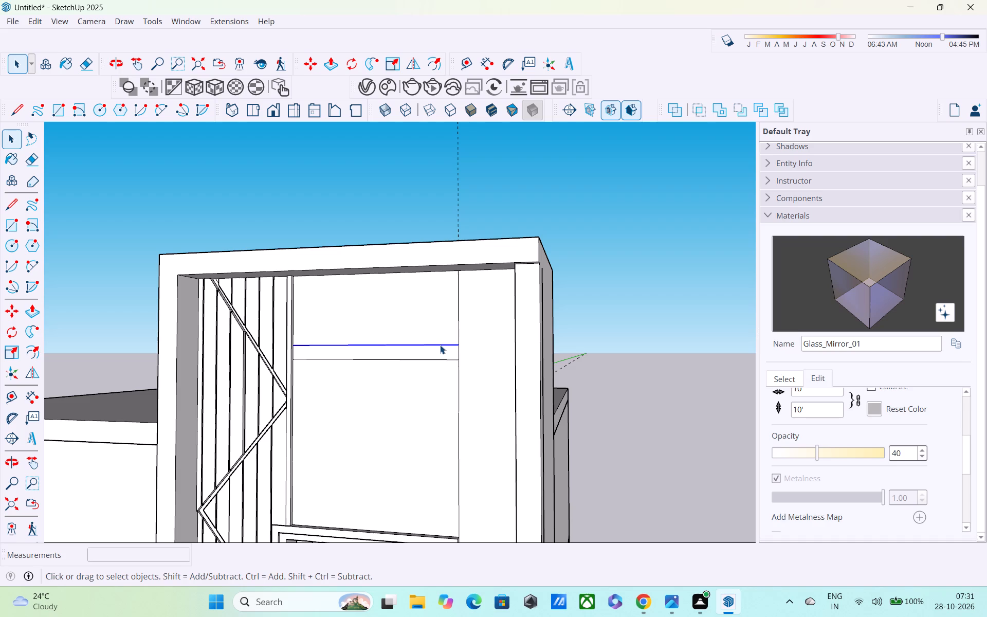
pyautogui.moveTo(440, 346); pyautogui.dragTo(398, 384, button='middle')
pyautogui.scroll(3, 441, 412)
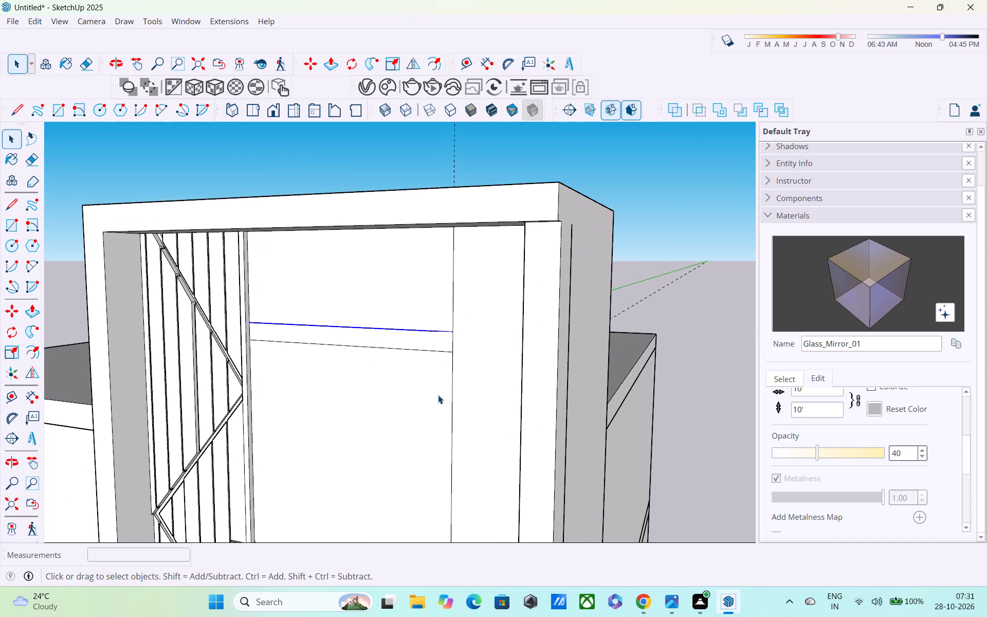
pyautogui.press('e')
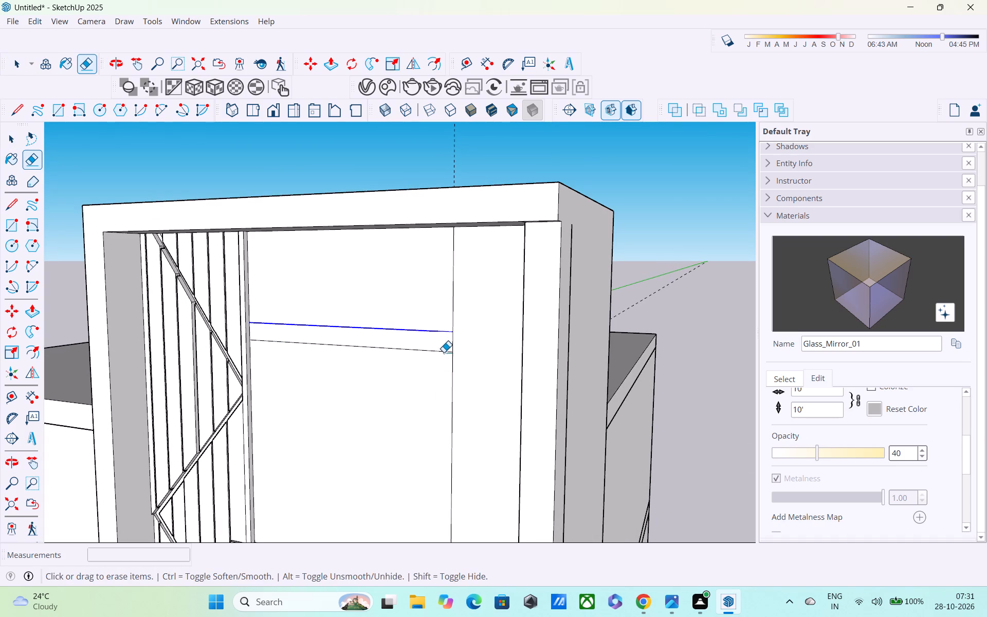
pyautogui.moveTo(446, 341); pyautogui.dragTo(452, 348)
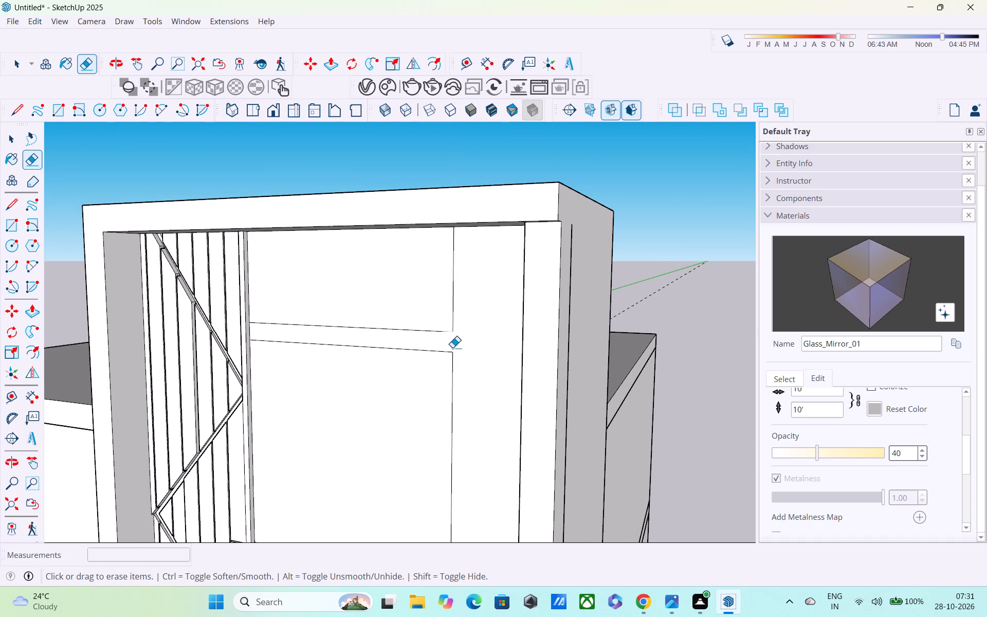
# Draw lines extending both horizontal lines across the wall to the frame's side face, carrying the band over the full width.
pyautogui.press('l')
pyautogui.click(442, 333)
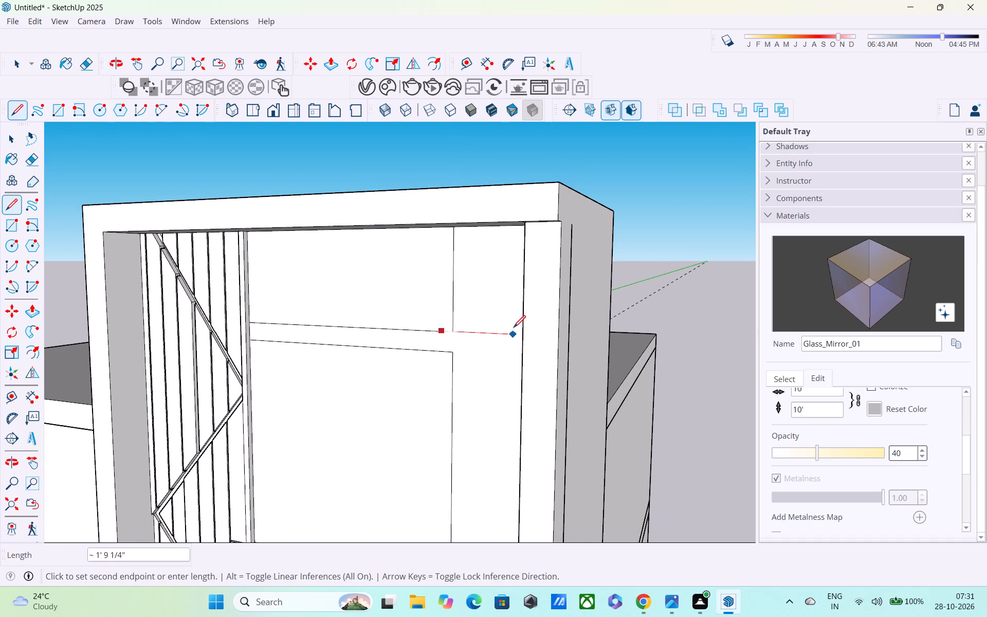
pyautogui.moveTo(522, 330); pyautogui.dragTo(623, 330, button='middle')
pyautogui.scroll(7, 576, 331)
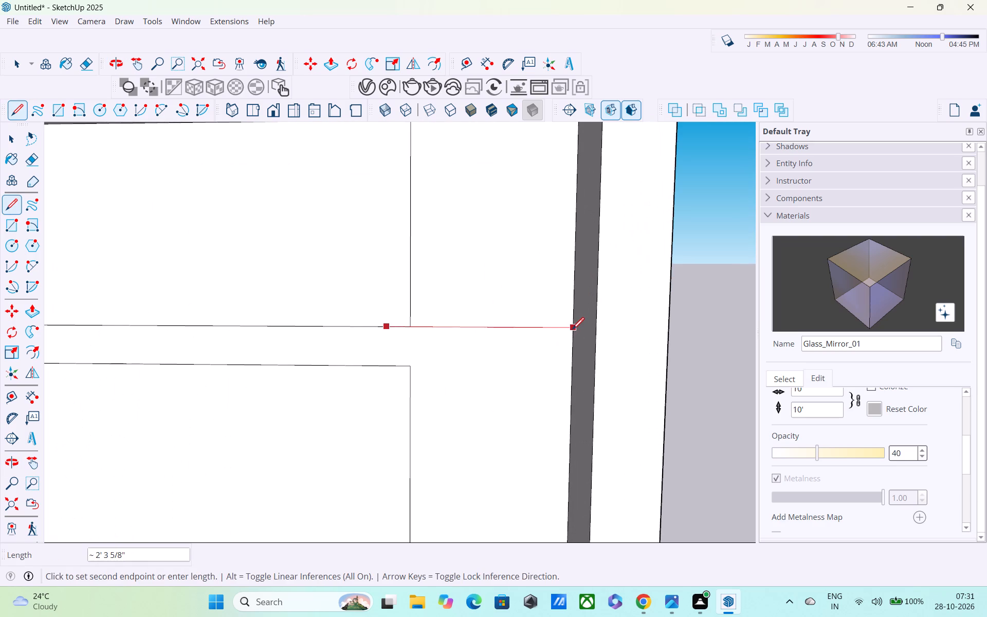
pyautogui.click(572, 331)
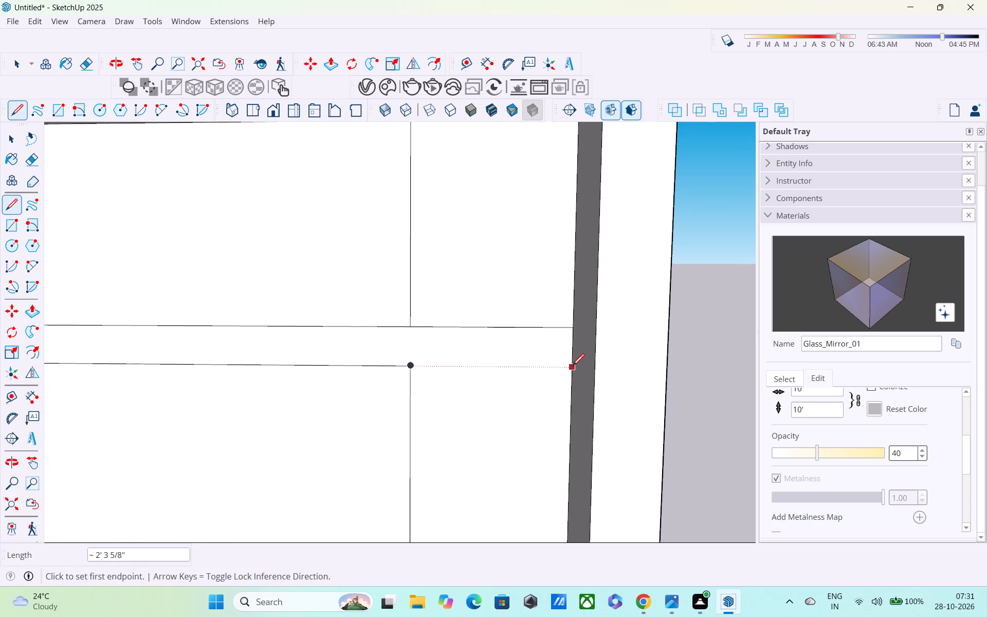
pyautogui.click(572, 367)
pyautogui.click(411, 366)
# Push/Pull the horizontal band face 2" out from the wall.
pyautogui.press('p')
pyautogui.click(409, 353)
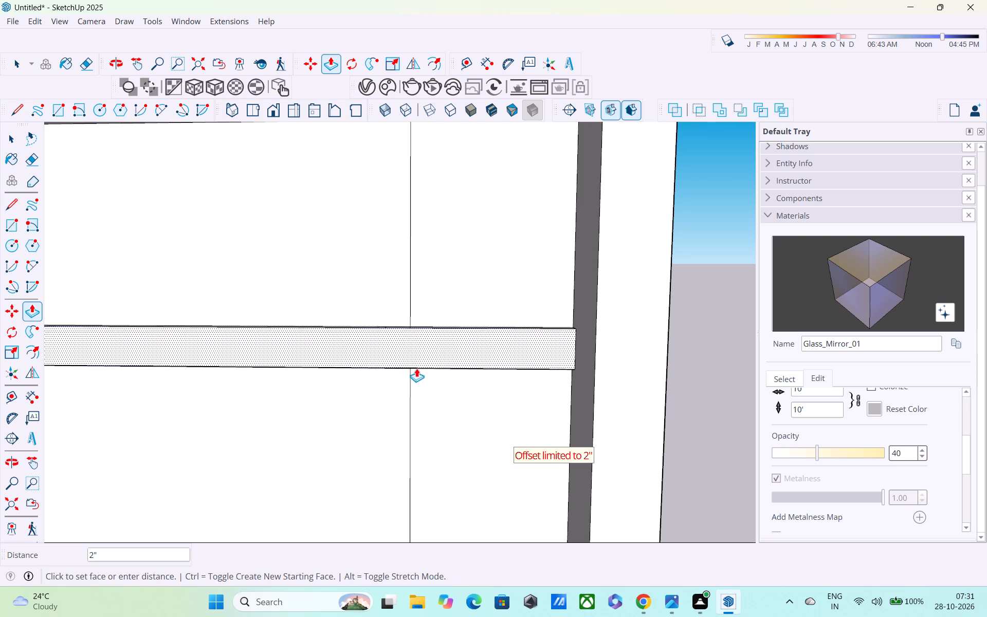
pyautogui.moveTo(498, 353); pyautogui.dragTo(566, 416, button='middle')
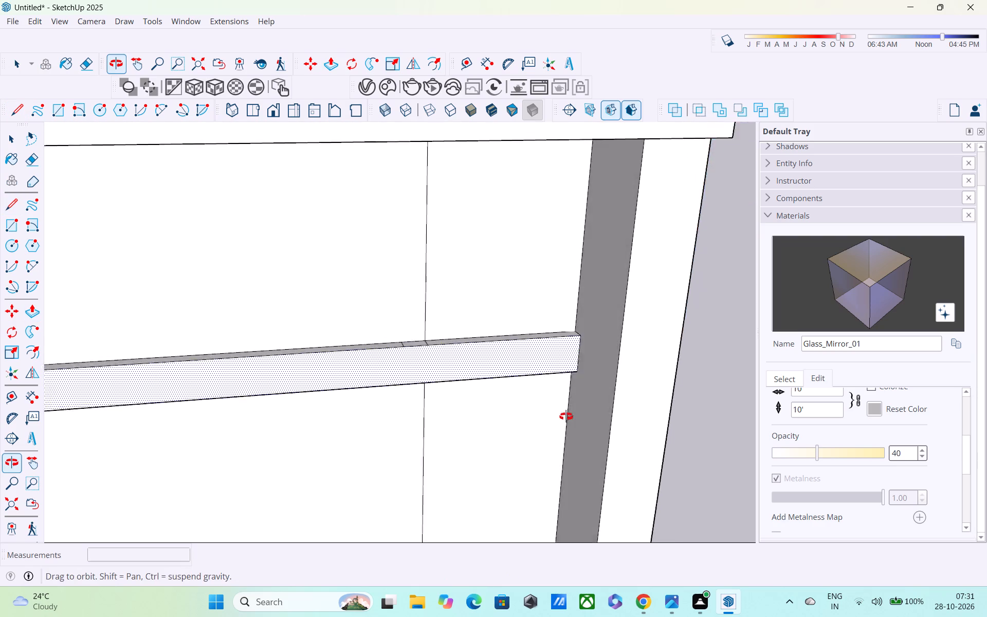
pyautogui.moveTo(566, 416); pyautogui.dragTo(882, 330, button='middle')
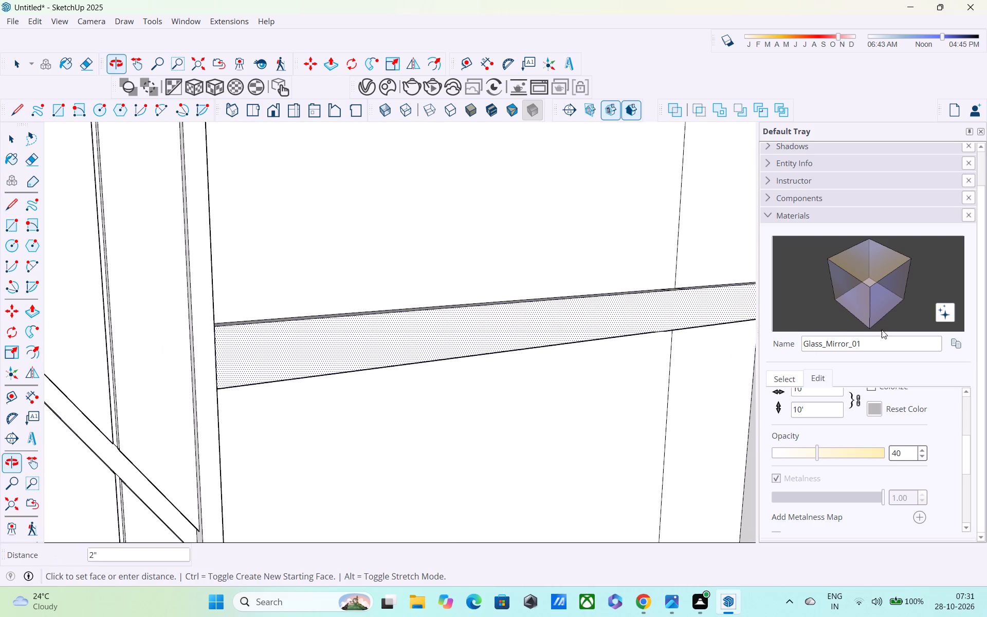
pyautogui.moveTo(619, 358); pyautogui.dragTo(354, 382, button='middle')
pyautogui.click(302, 395)
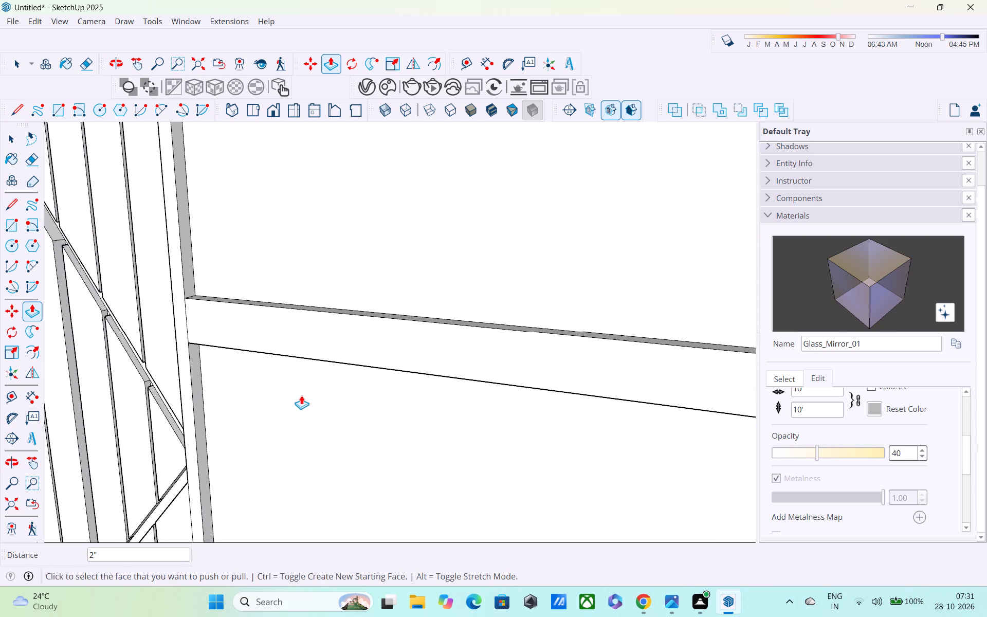
# Push/Pull the narrow vertical strip between the zigzag panel and the plain wall by 1".
pyautogui.scroll(-4, 302, 395)
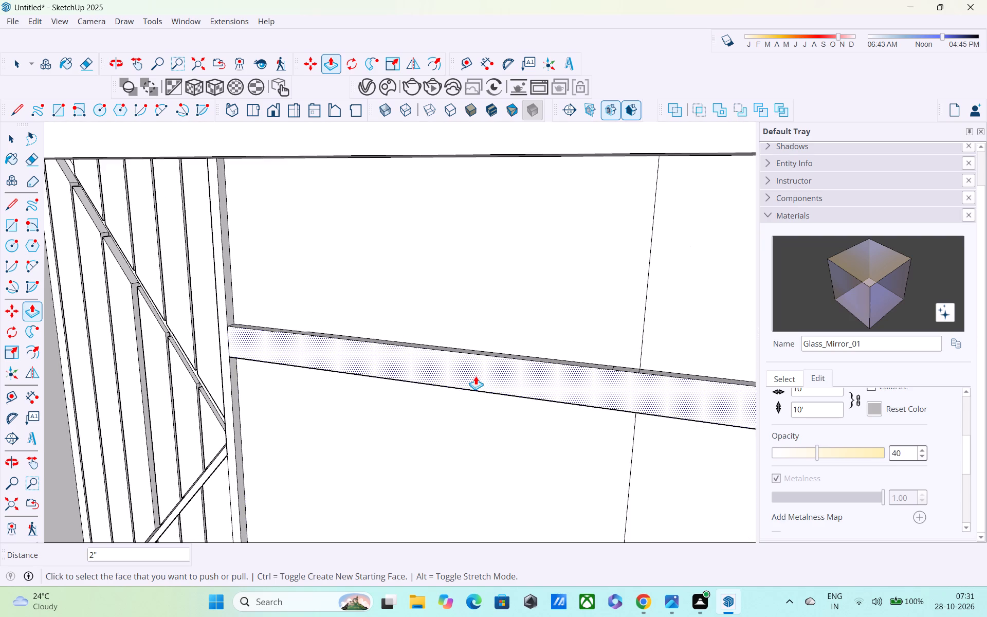
pyautogui.moveTo(476, 376); pyautogui.dragTo(315, 386, button='middle')
pyautogui.scroll(2, 465, 404)
pyautogui.scroll(-2, 441, 412)
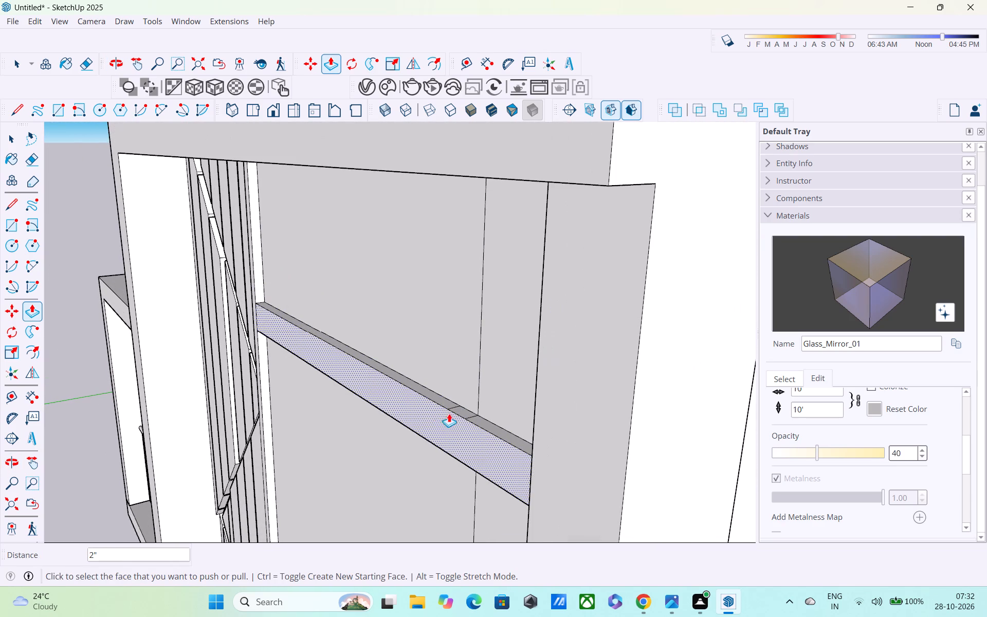
pyautogui.scroll(-2, 474, 391)
pyautogui.moveTo(473, 391); pyautogui.dragTo(543, 320, button='middle')
pyautogui.scroll(-2, 536, 334)
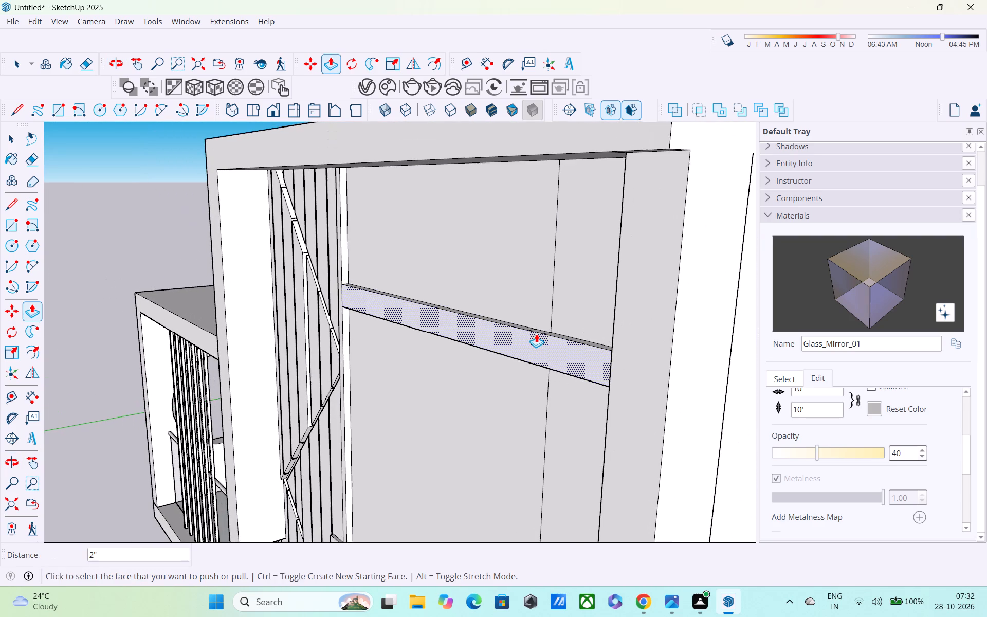
pyautogui.moveTo(536, 338); pyautogui.dragTo(607, 372, button='middle')
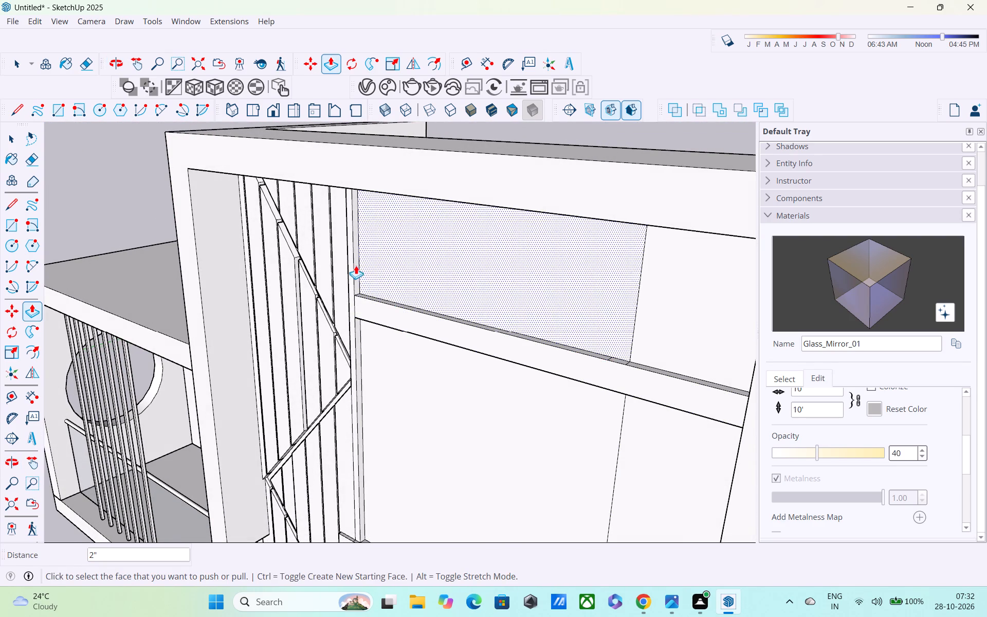
pyautogui.click(348, 268)
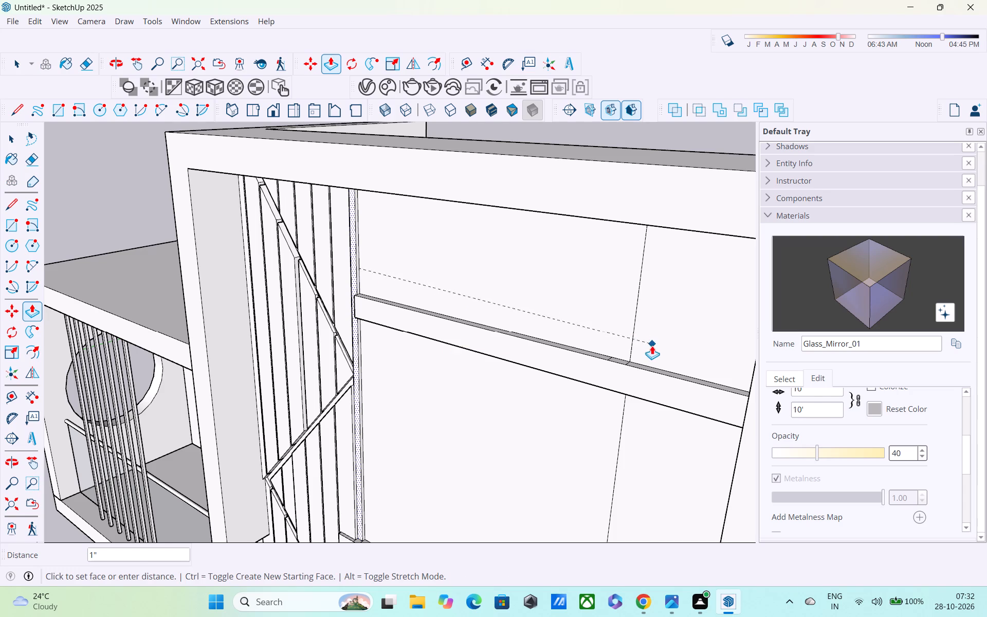
pyautogui.keyDown('shift'); pyautogui.moveTo(652, 346); pyautogui.dragTo(474, 278, button='middle'); pyautogui.keyUp('shift')
pyautogui.click(548, 323)
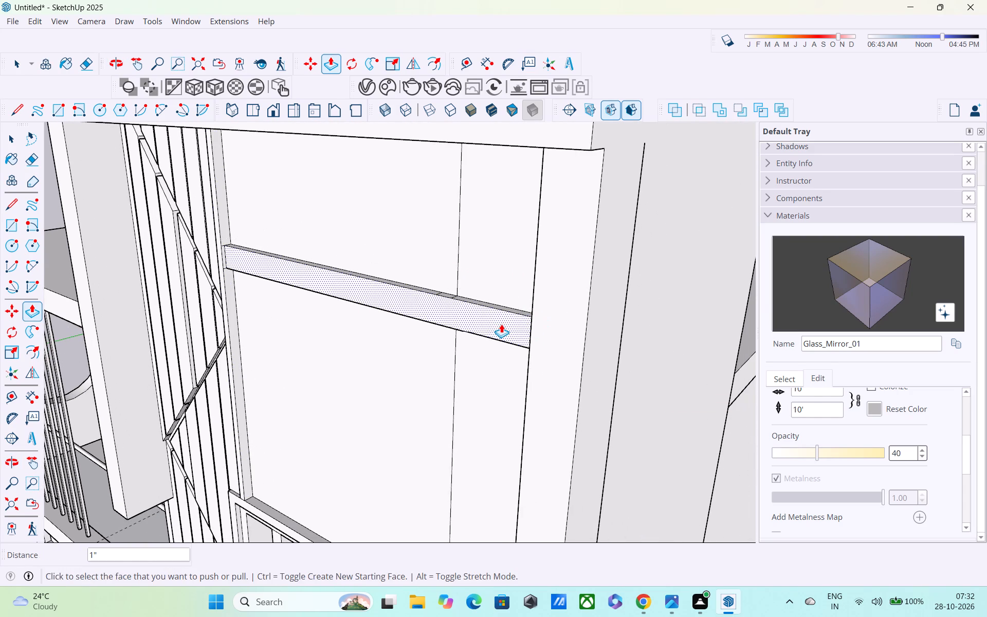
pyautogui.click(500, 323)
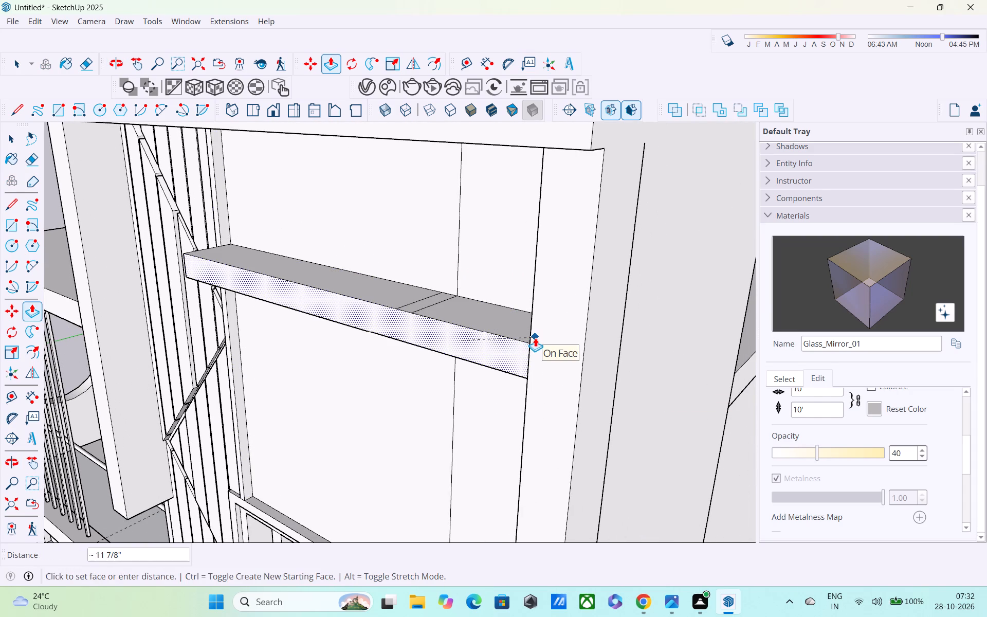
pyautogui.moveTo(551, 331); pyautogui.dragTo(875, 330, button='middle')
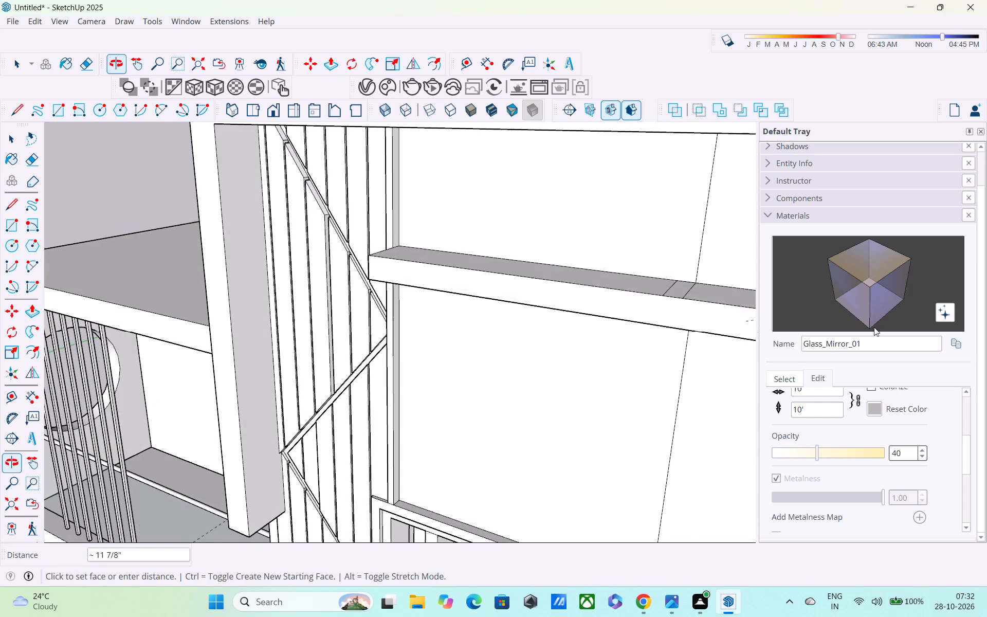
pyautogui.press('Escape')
# Pull the horizontal band's front face out 1" more, flush with the edge of the vertical strip beside the zigzag panel.
pyautogui.scroll(-4, 469, 333)
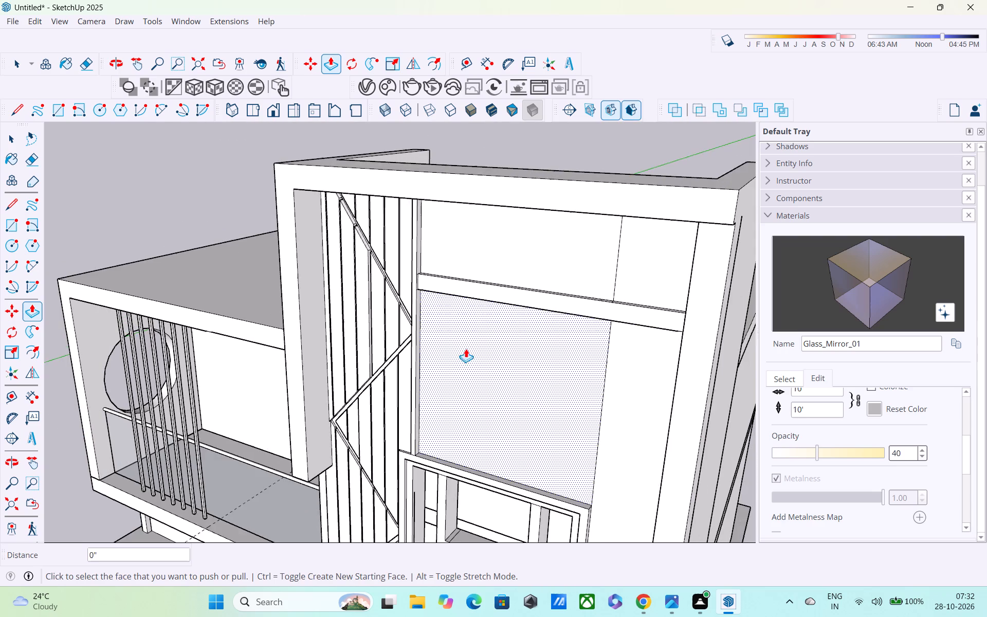
pyautogui.moveTo(462, 358); pyautogui.dragTo(443, 317, button='middle')
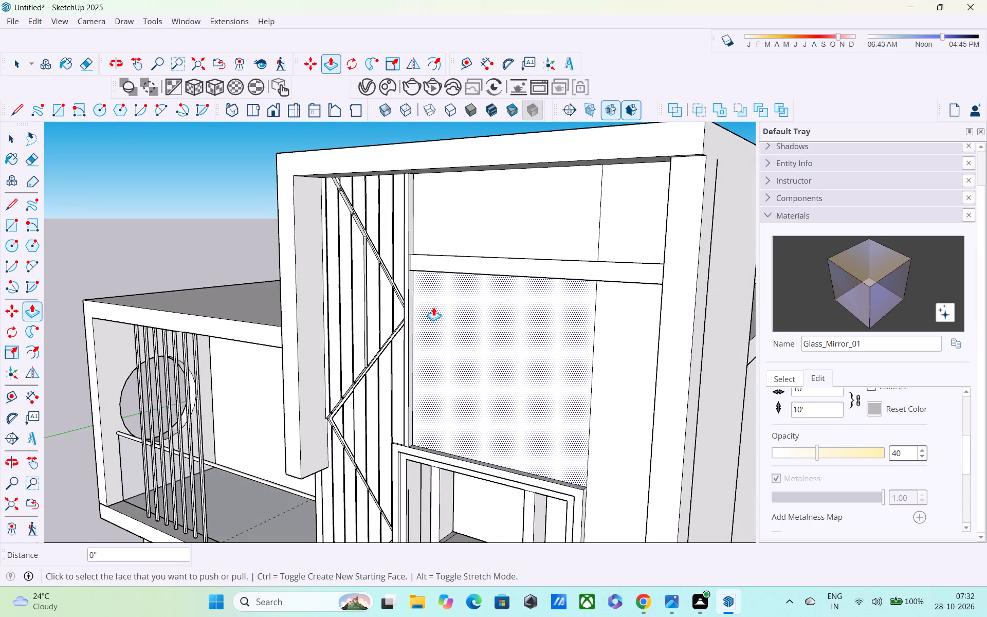
pyautogui.moveTo(433, 307); pyautogui.dragTo(401, 352, button='middle')
pyautogui.scroll(5, 437, 287)
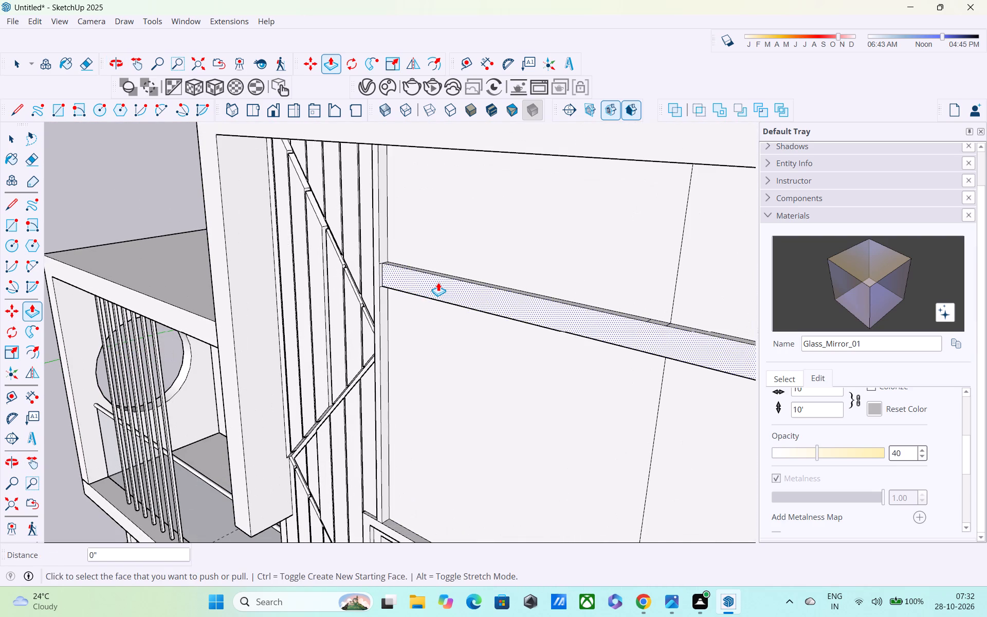
pyautogui.click(438, 282)
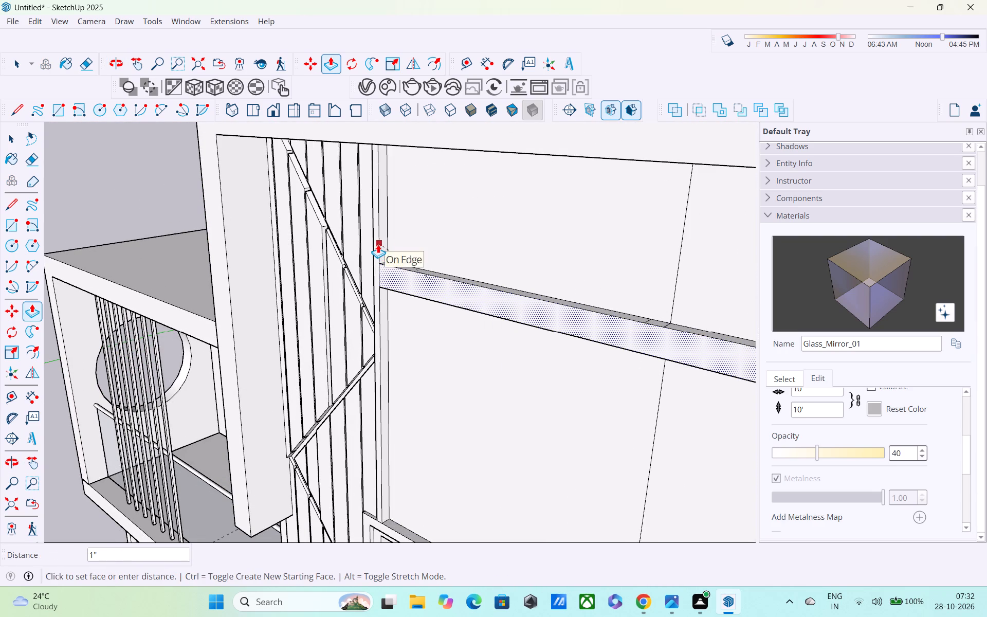
pyautogui.click(378, 244)
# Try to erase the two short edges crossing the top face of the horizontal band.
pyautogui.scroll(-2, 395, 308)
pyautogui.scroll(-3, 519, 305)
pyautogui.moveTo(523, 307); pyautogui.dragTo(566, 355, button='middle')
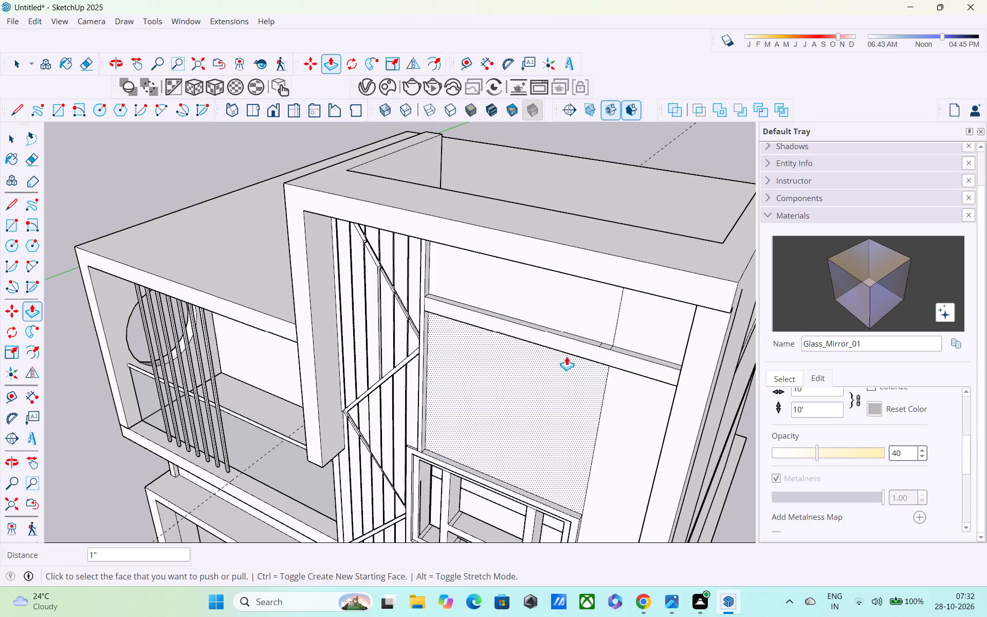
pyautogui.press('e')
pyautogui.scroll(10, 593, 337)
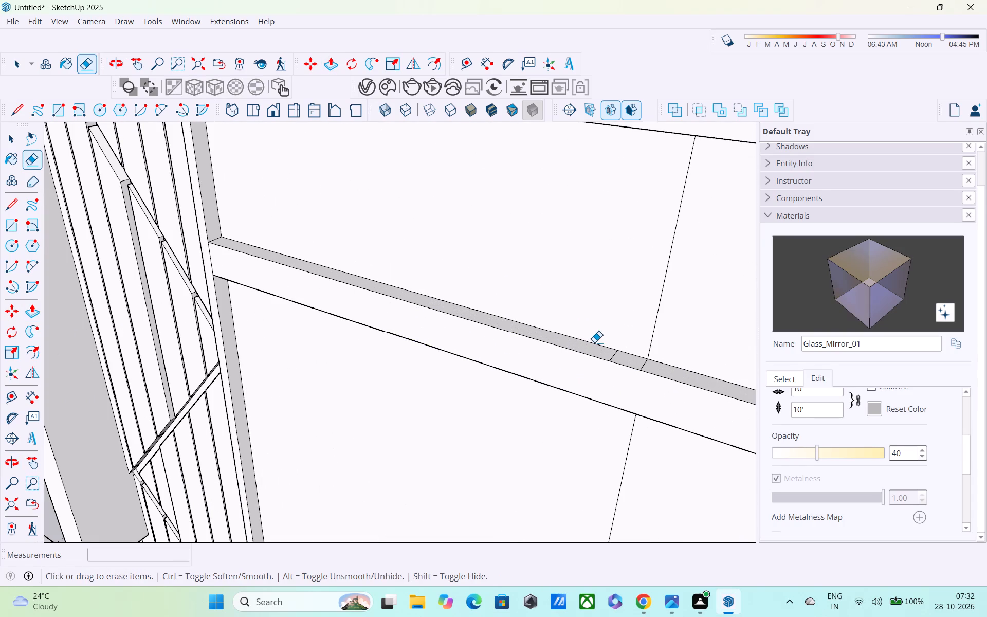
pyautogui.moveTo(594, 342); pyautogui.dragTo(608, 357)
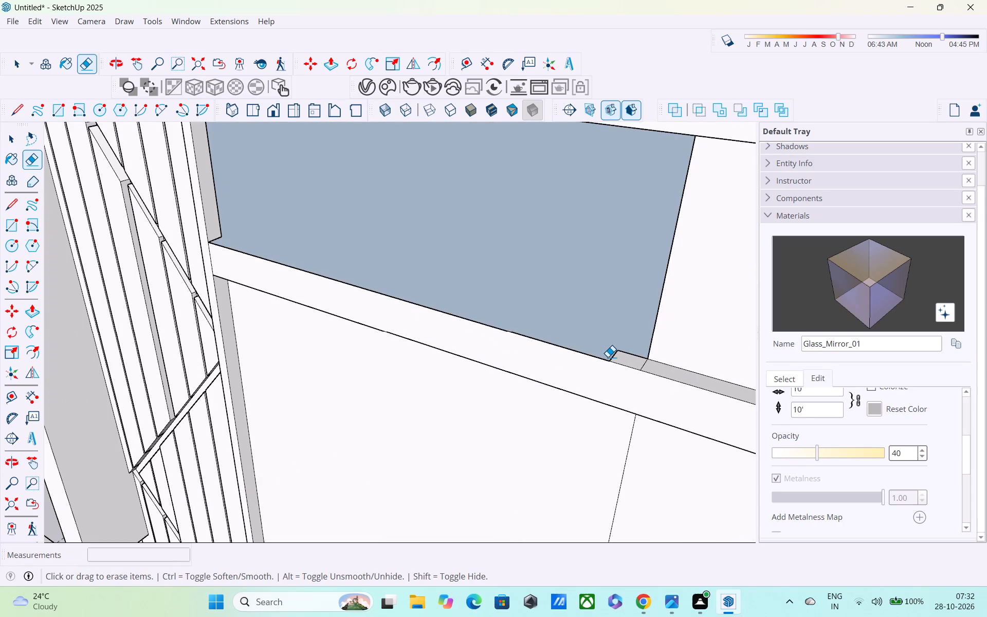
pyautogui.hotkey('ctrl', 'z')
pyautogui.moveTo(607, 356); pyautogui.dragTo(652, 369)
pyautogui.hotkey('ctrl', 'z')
# Erase only the two short edges crossing the horizontal band's top face, keeping the band's long edges.
pyautogui.scroll(1, 612, 352)
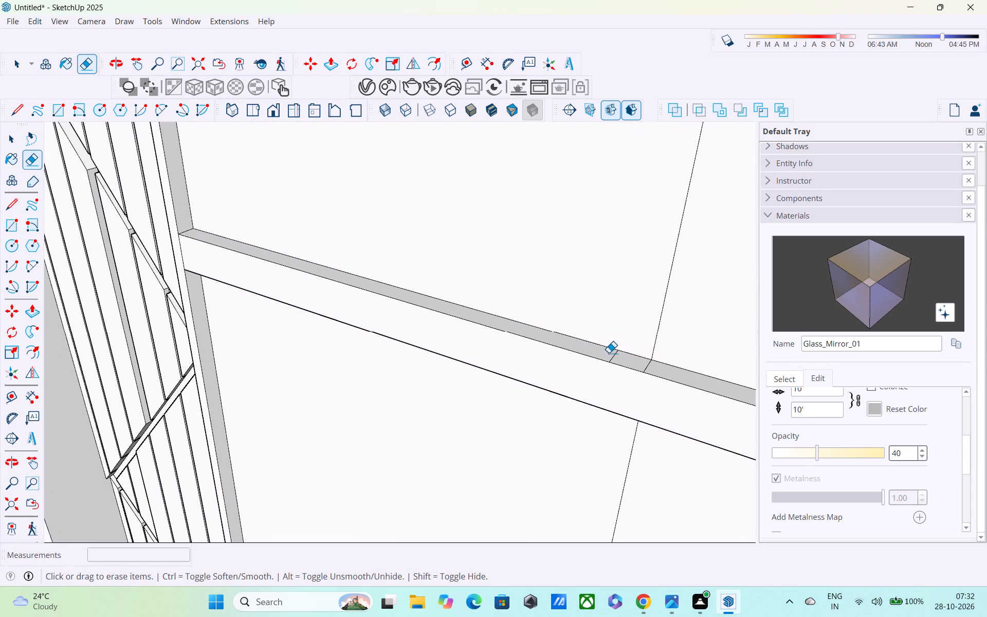
pyautogui.moveTo(608, 353); pyautogui.dragTo(649, 366)
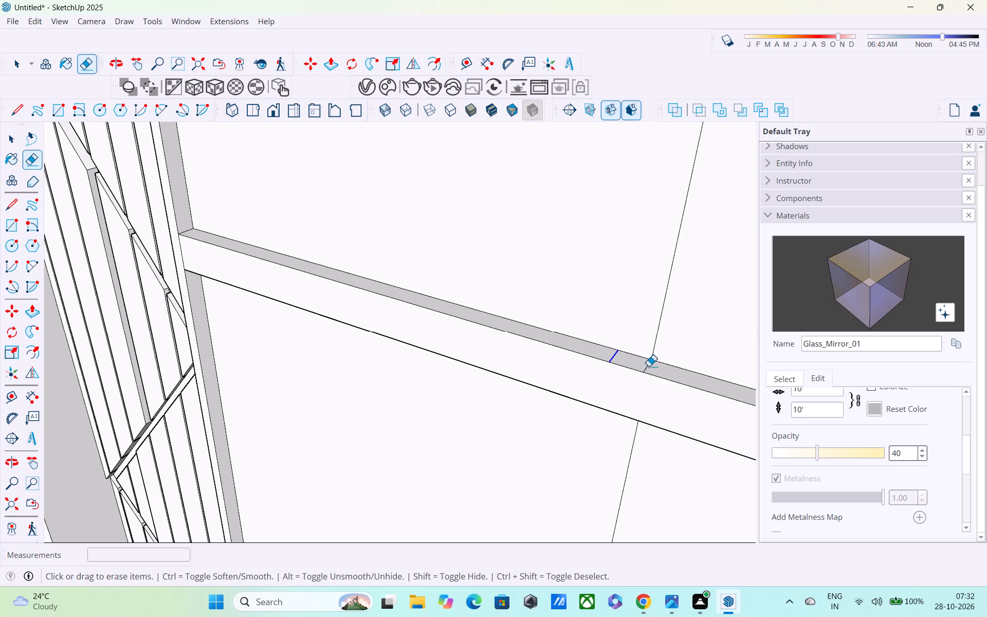
pyautogui.moveTo(649, 366); pyautogui.dragTo(657, 370)
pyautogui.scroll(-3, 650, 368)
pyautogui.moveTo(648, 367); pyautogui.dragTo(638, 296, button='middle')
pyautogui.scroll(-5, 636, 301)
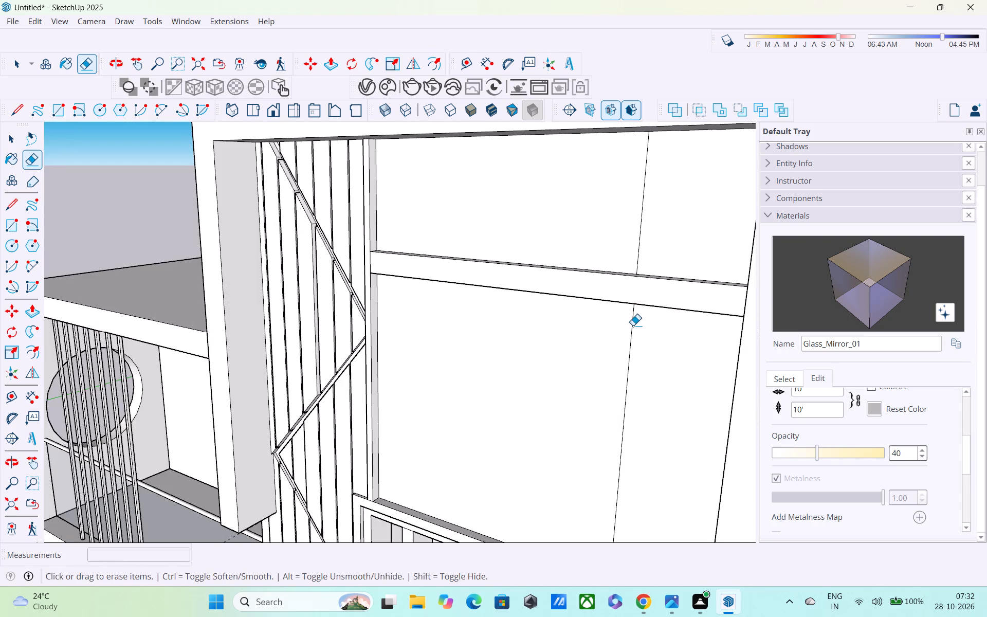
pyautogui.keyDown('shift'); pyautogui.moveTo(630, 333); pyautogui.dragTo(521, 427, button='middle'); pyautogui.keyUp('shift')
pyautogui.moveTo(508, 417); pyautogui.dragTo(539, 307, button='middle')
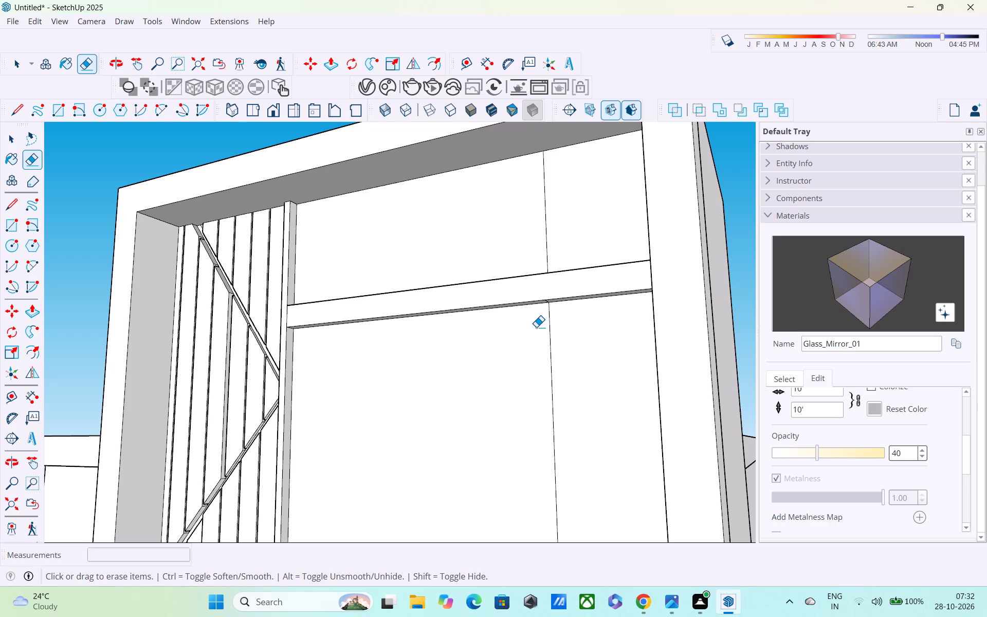
# Push the wider plain wall face above the horizontal band back 9", through the full wall thickness.
pyautogui.press('space')
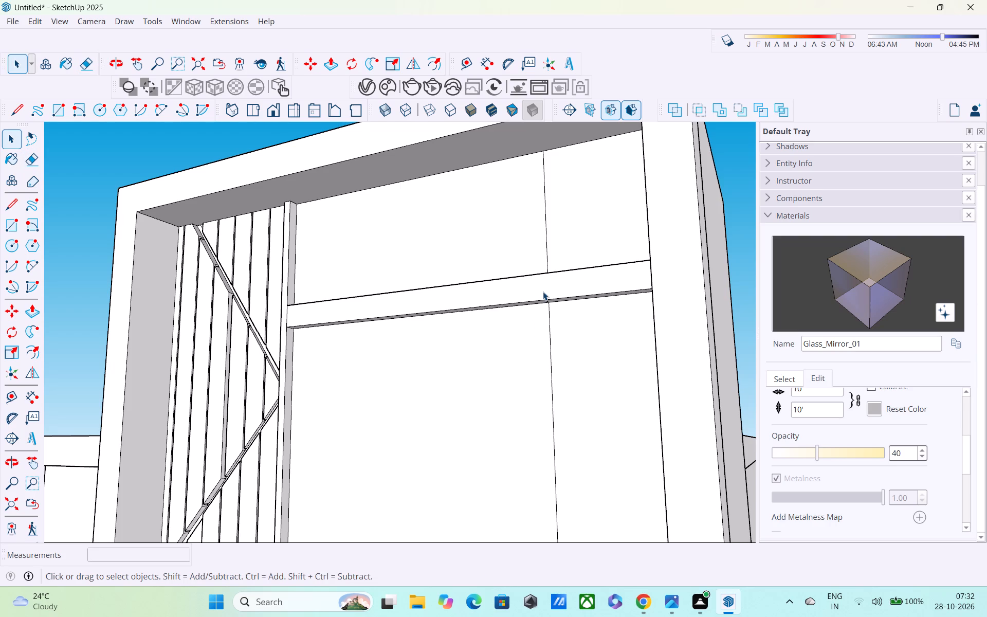
pyautogui.press('p')
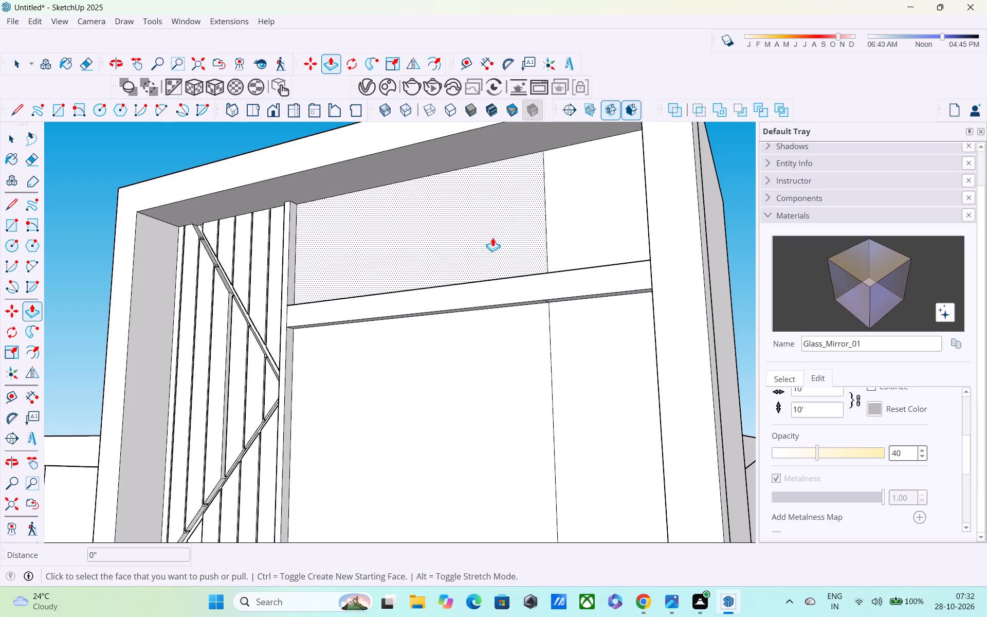
pyautogui.click(492, 238)
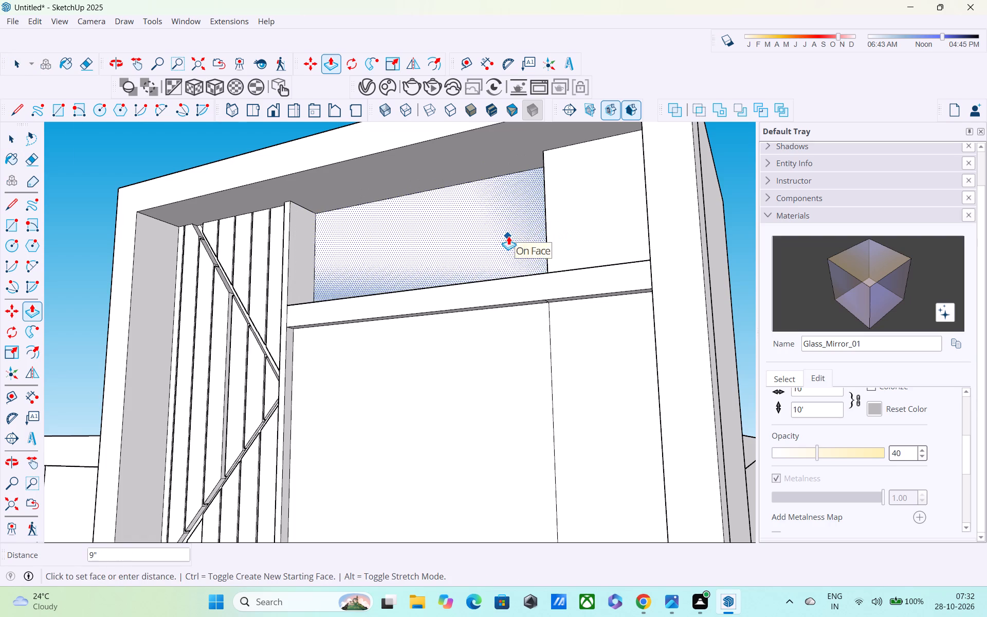
pyautogui.click(508, 236)
# Push the narrower remaining wall face above the horizontal band back about 9", to the rear of the wall.
pyautogui.click(584, 226)
pyautogui.moveTo(616, 209); pyautogui.dragTo(833, 272, button='middle')
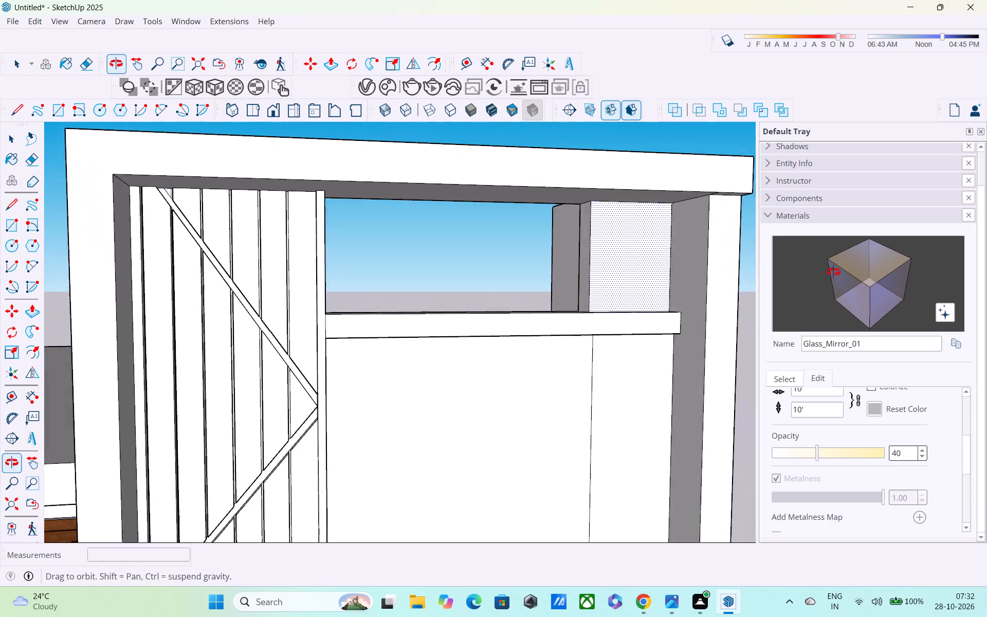
pyautogui.moveTo(833, 272); pyautogui.dragTo(884, 274, button='middle')
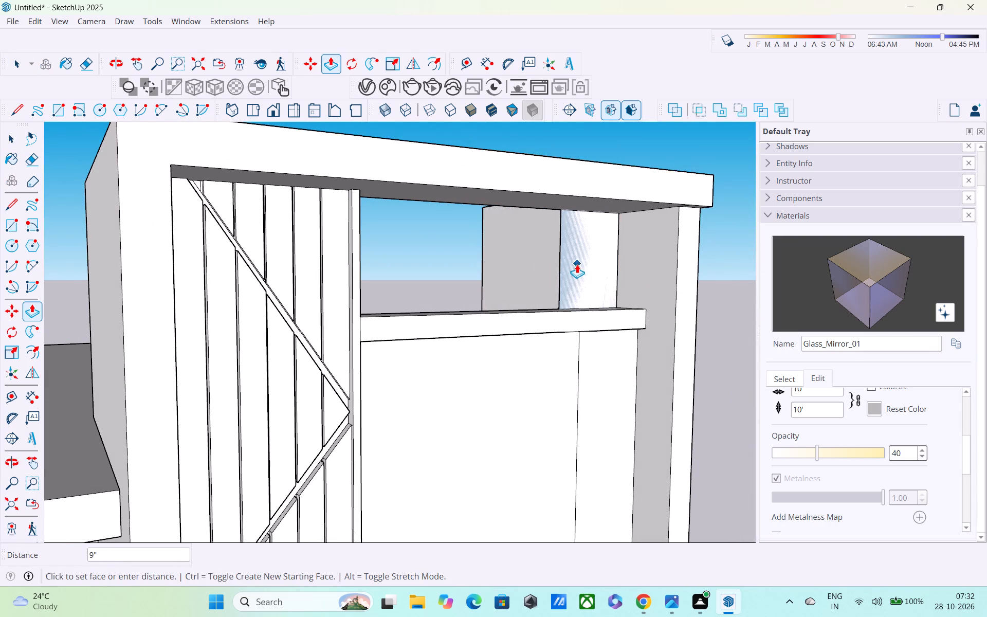
pyautogui.click(577, 264)
pyautogui.moveTo(577, 281); pyautogui.dragTo(561, 284, button='middle')
pyautogui.click(599, 262)
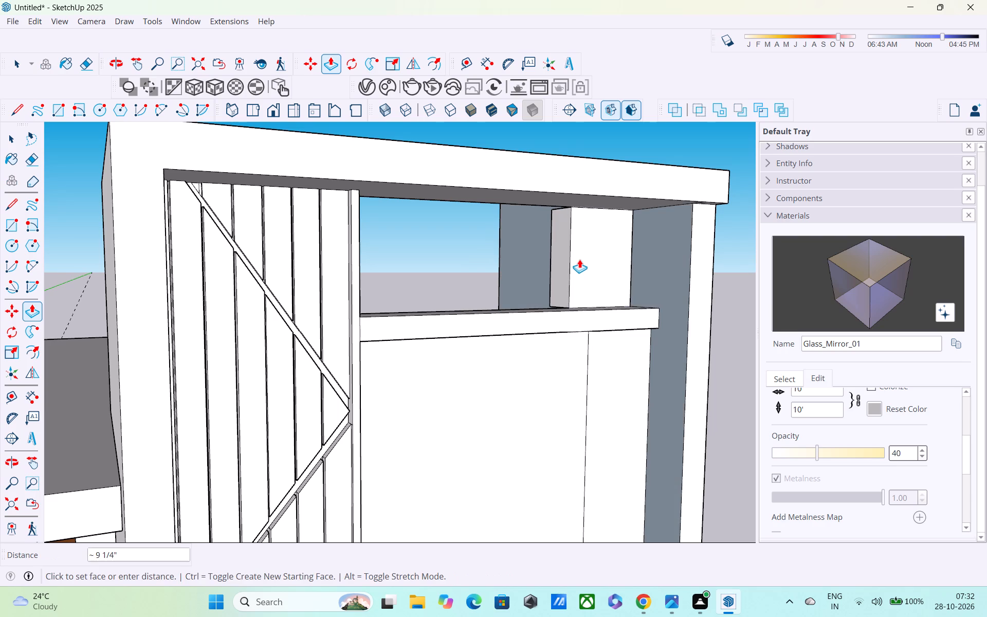
pyautogui.press('Escape')
# Draw a line about 2' 7" long down the outer side edge of the leftover face at the wall's rear.
pyautogui.scroll(1, 623, 276)
pyautogui.moveTo(624, 281); pyautogui.dragTo(609, 308, button='middle')
pyautogui.moveTo(585, 266); pyautogui.dragTo(986, 239, button='middle')
pyautogui.scroll(-4, 178, 383)
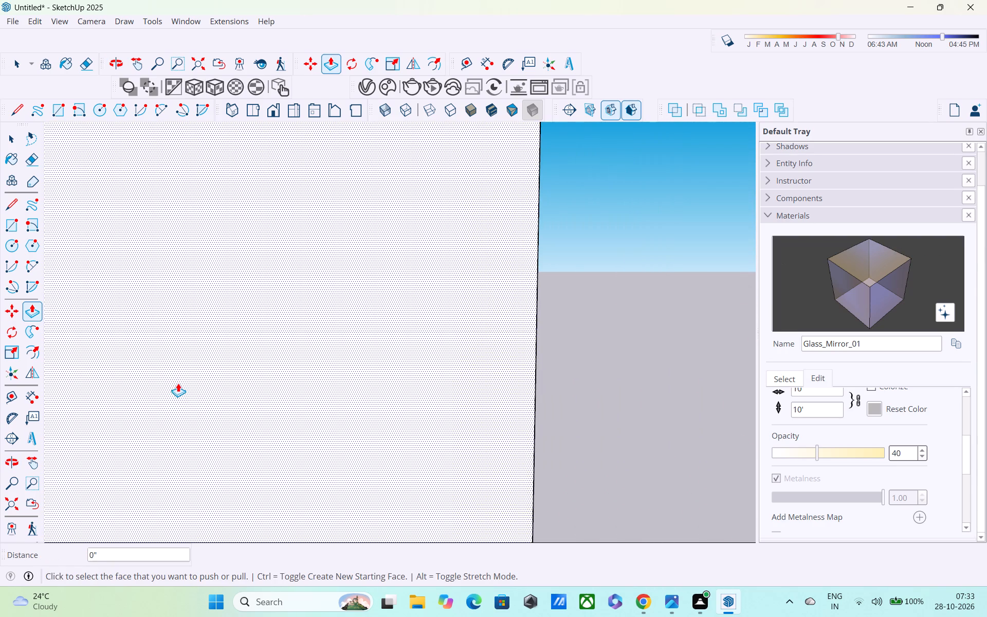
pyautogui.scroll(-4, 178, 383)
pyautogui.moveTo(115, 398); pyautogui.dragTo(513, 384, button='middle')
pyautogui.scroll(-5, 314, 380)
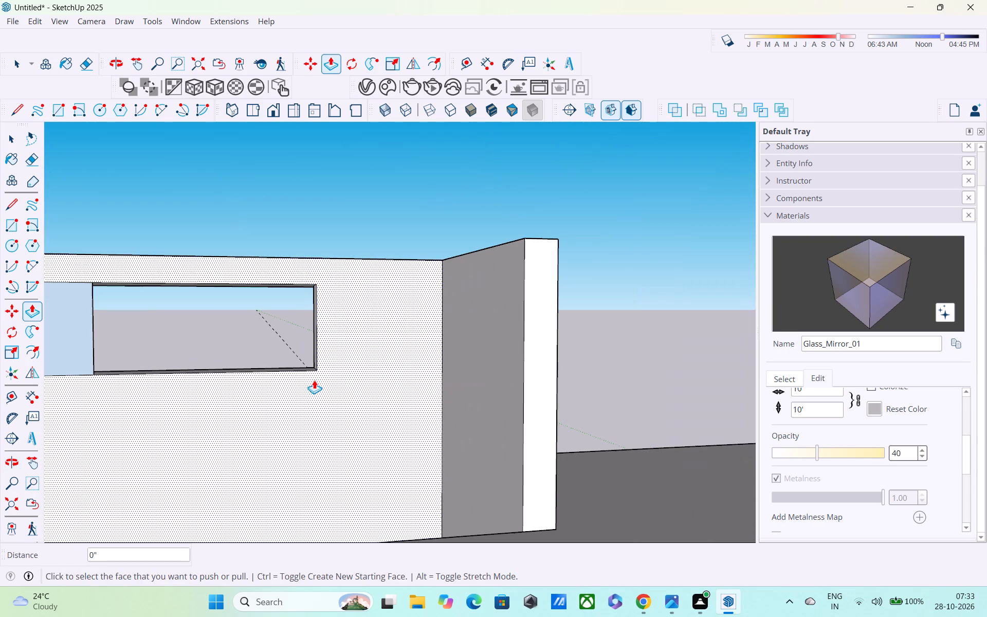
pyautogui.keyDown('shift'); pyautogui.moveTo(314, 379); pyautogui.dragTo(464, 376, button='middle'); pyautogui.keyUp('shift')
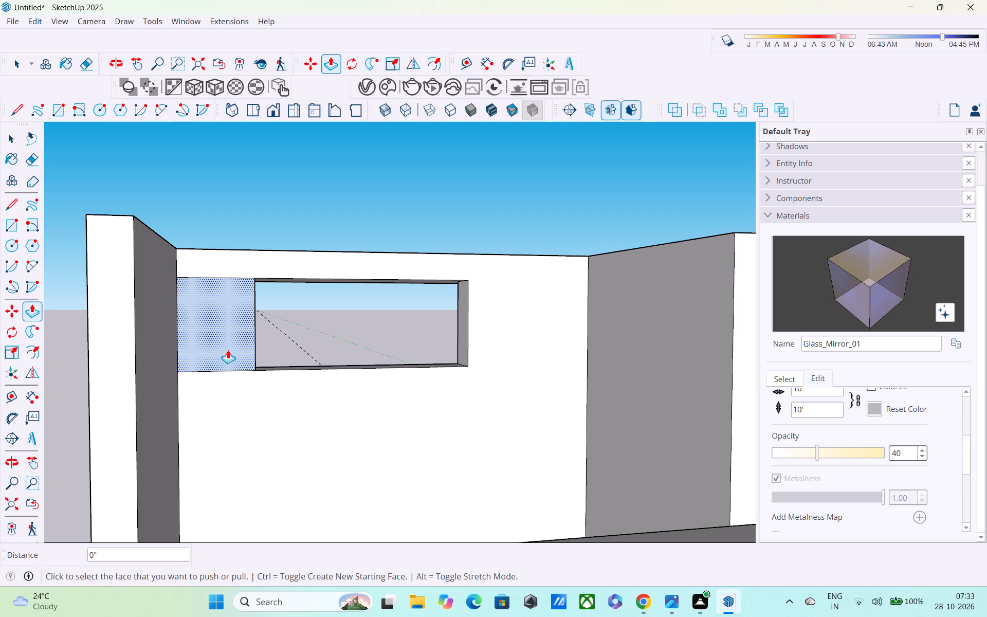
pyautogui.press('l')
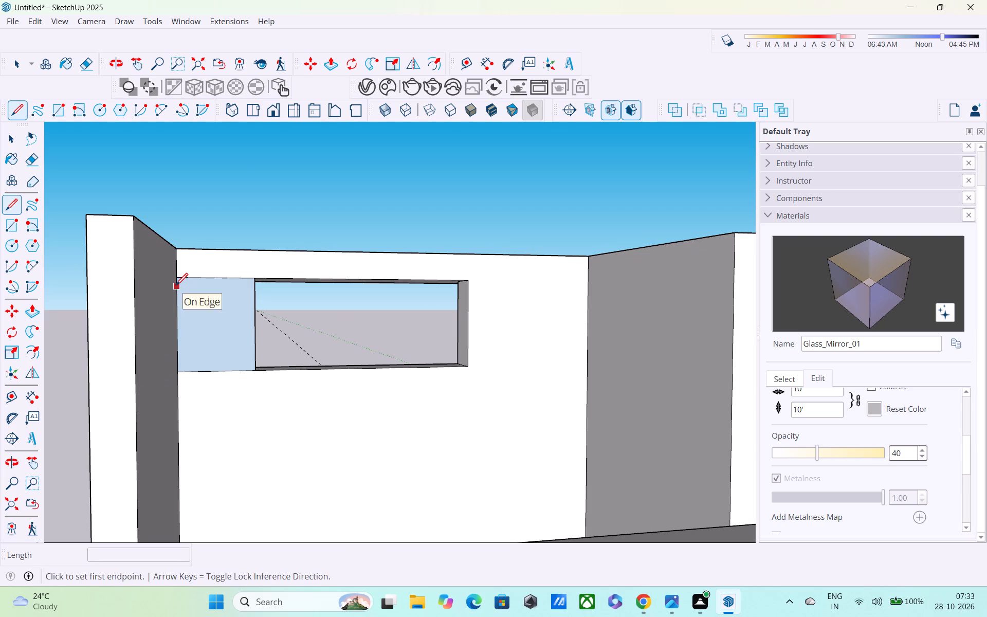
pyautogui.click(176, 282)
pyautogui.click(185, 377)
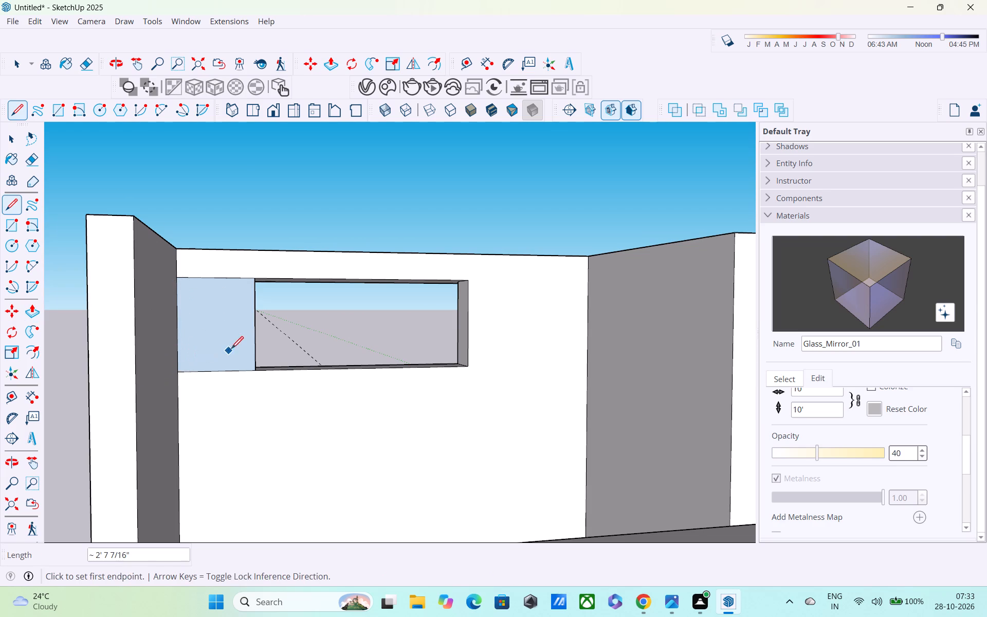
# Delete the leftover face that closes part of the opening on the rear side of the wall.
pyautogui.scroll(1, 232, 349)
pyautogui.moveTo(232, 349); pyautogui.dragTo(119, 371, button='middle')
pyautogui.press('space')
pyautogui.click(215, 318)
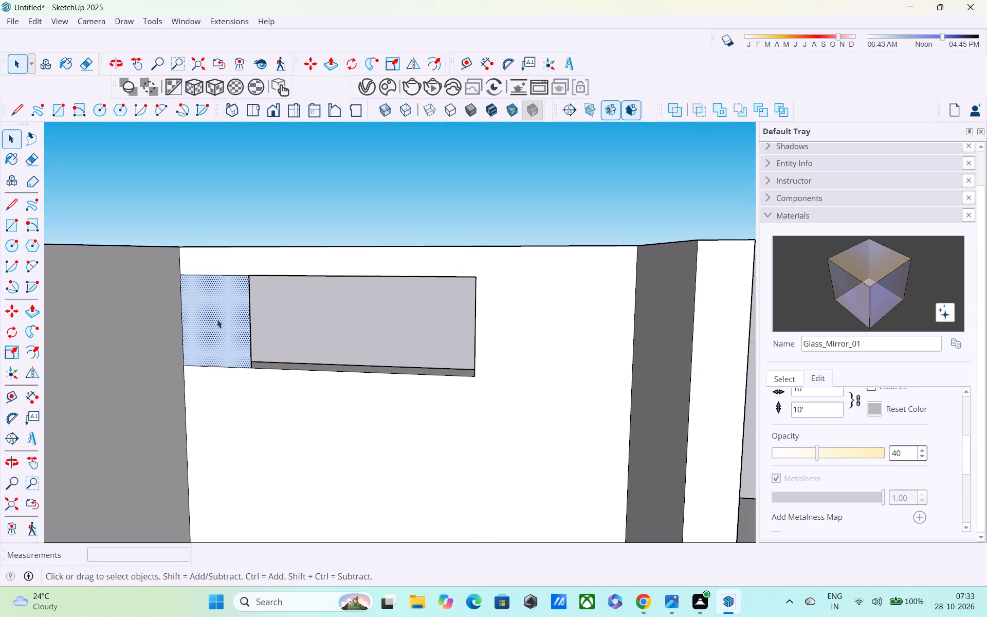
pyautogui.click(221, 322)
pyautogui.press('Delete')
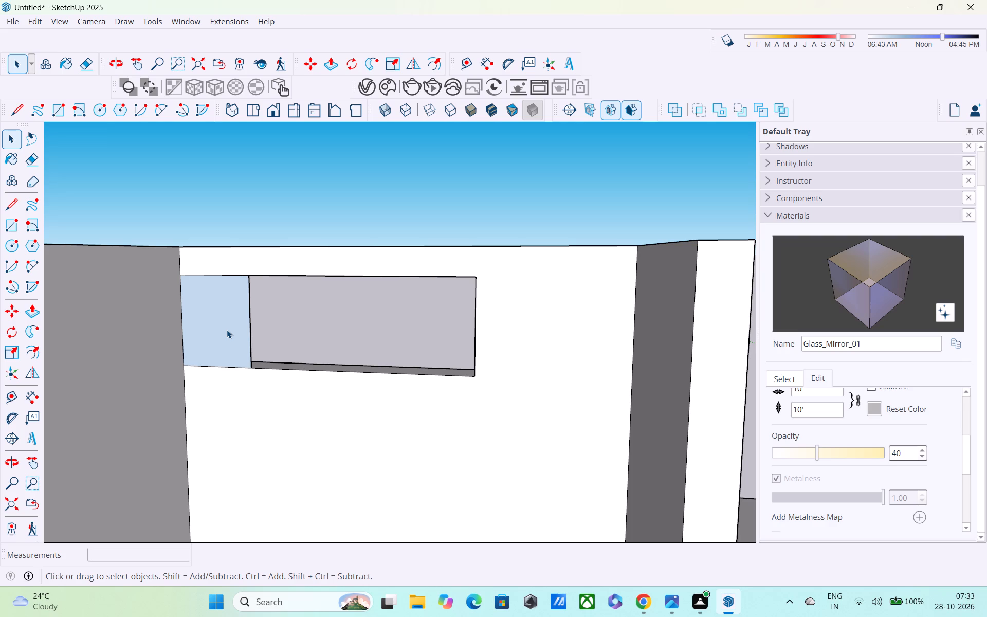
pyautogui.click(227, 329)
pyautogui.press('Delete')
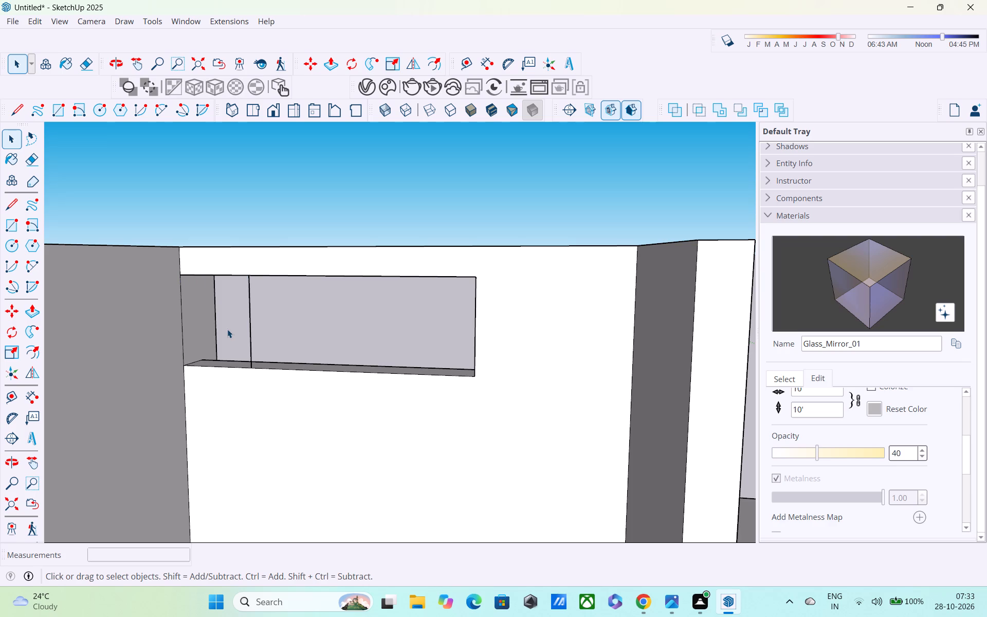
# Erase the leftover vertical edge crossing the opening and its sill.
pyautogui.scroll(2, 220, 319)
pyautogui.moveTo(220, 336); pyautogui.dragTo(246, 431, button='middle')
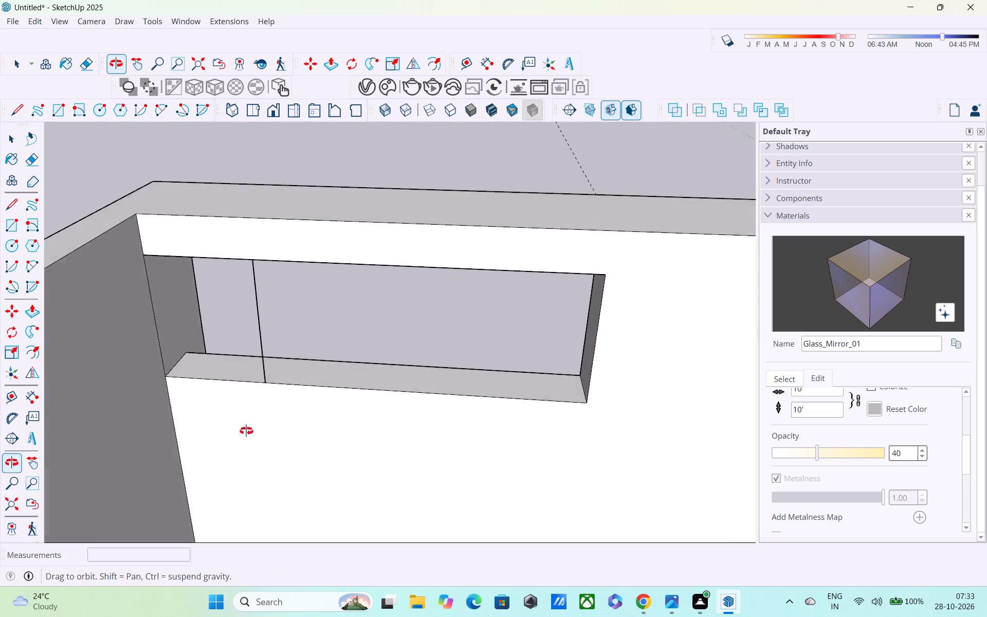
pyautogui.moveTo(246, 431); pyautogui.dragTo(346, 388, button='middle')
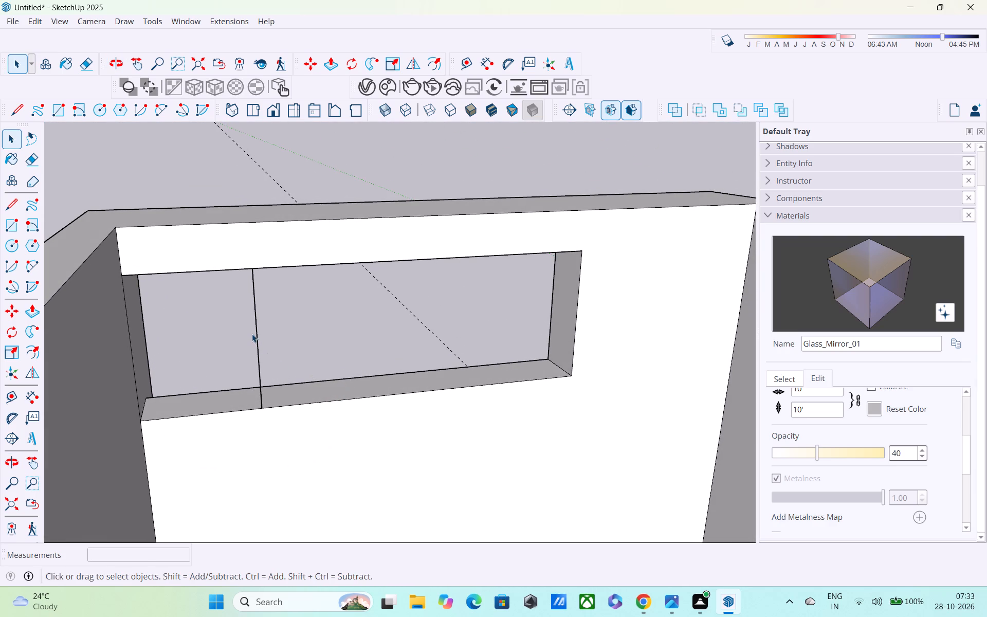
pyautogui.press('e')
pyautogui.click(254, 328)
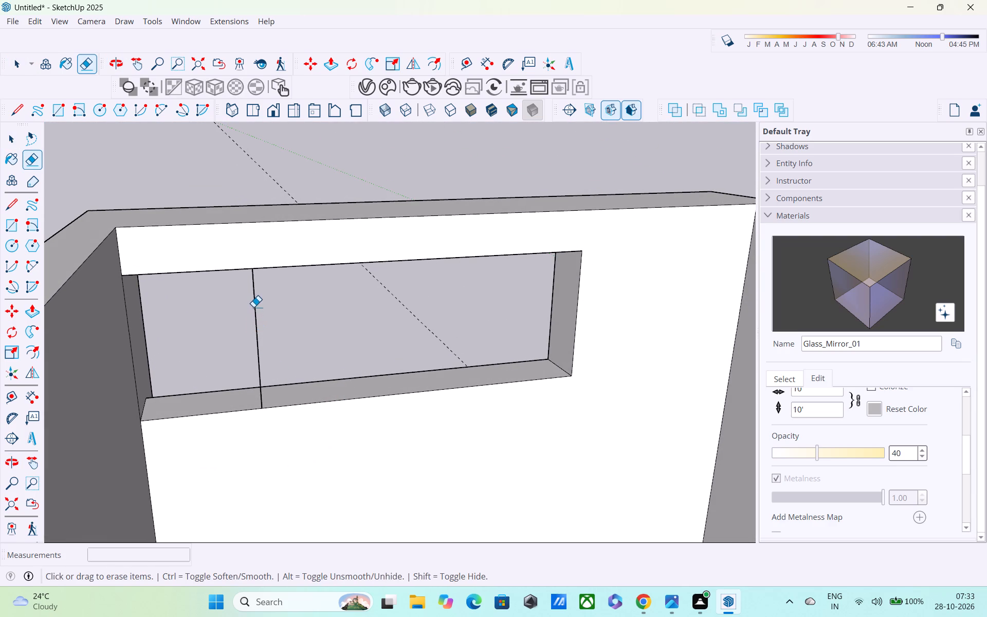
pyautogui.click(255, 295)
# Inspect the front facade around the new opening, the horizontal band, the window and the zigzag panel.
pyautogui.moveTo(254, 345); pyautogui.dragTo(936, 279, button='middle')
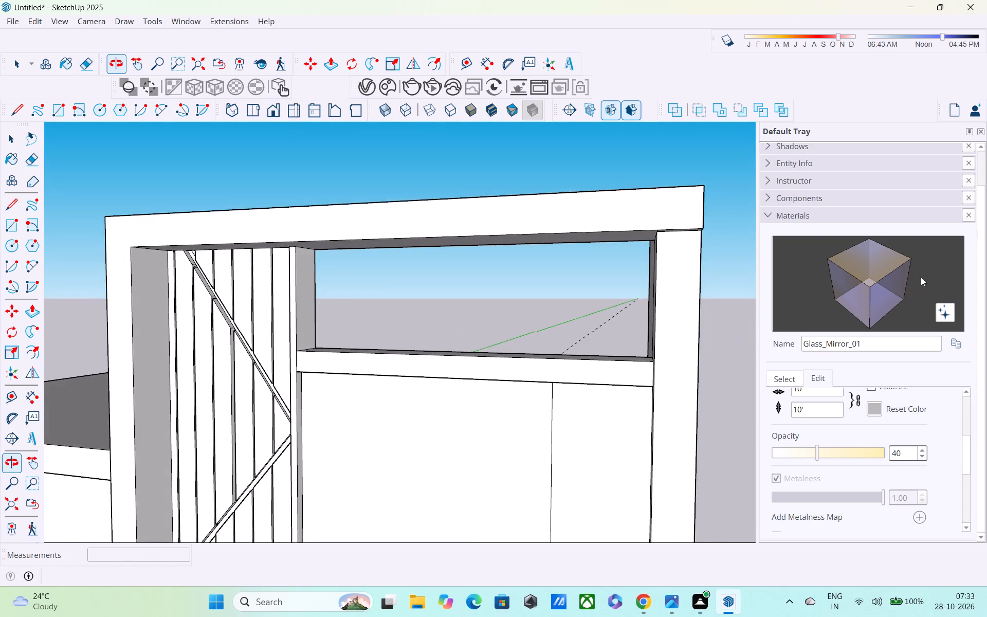
pyautogui.moveTo(435, 371); pyautogui.dragTo(679, 368, button='middle')
pyautogui.scroll(3, 562, 351)
pyautogui.scroll(1, 563, 308)
pyautogui.scroll(-4, 563, 308)
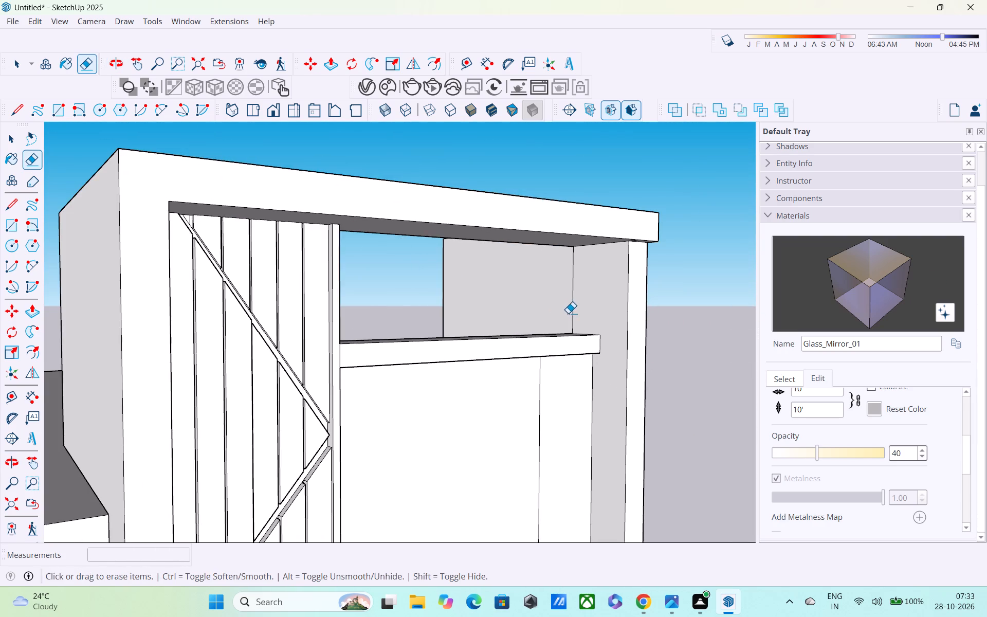
pyautogui.scroll(-3, 568, 318)
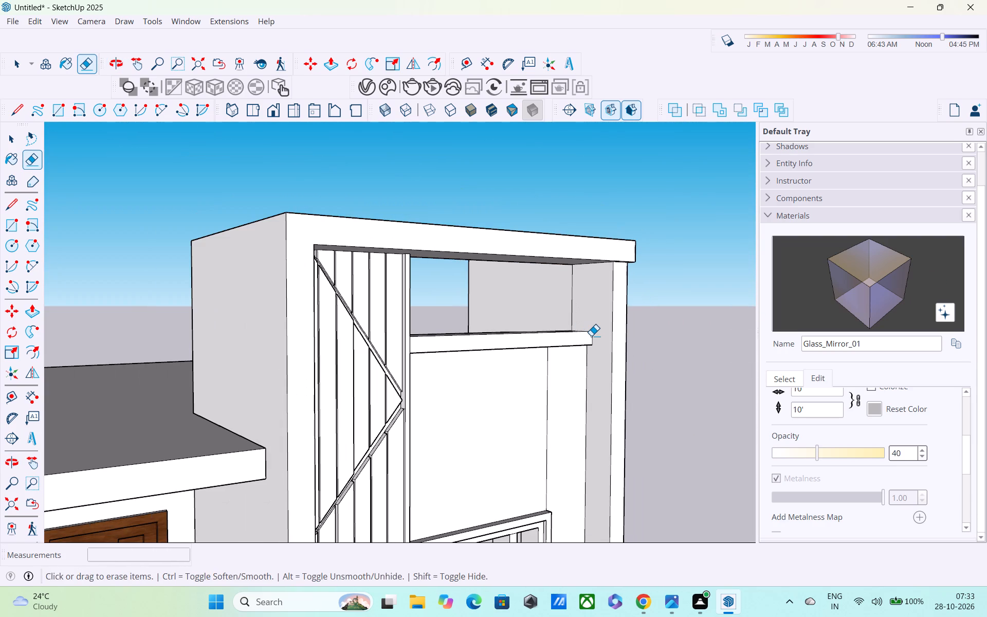
pyautogui.scroll(-4, 562, 325)
pyautogui.scroll(1, 563, 337)
pyautogui.moveTo(563, 337); pyautogui.dragTo(451, 342, button='middle')
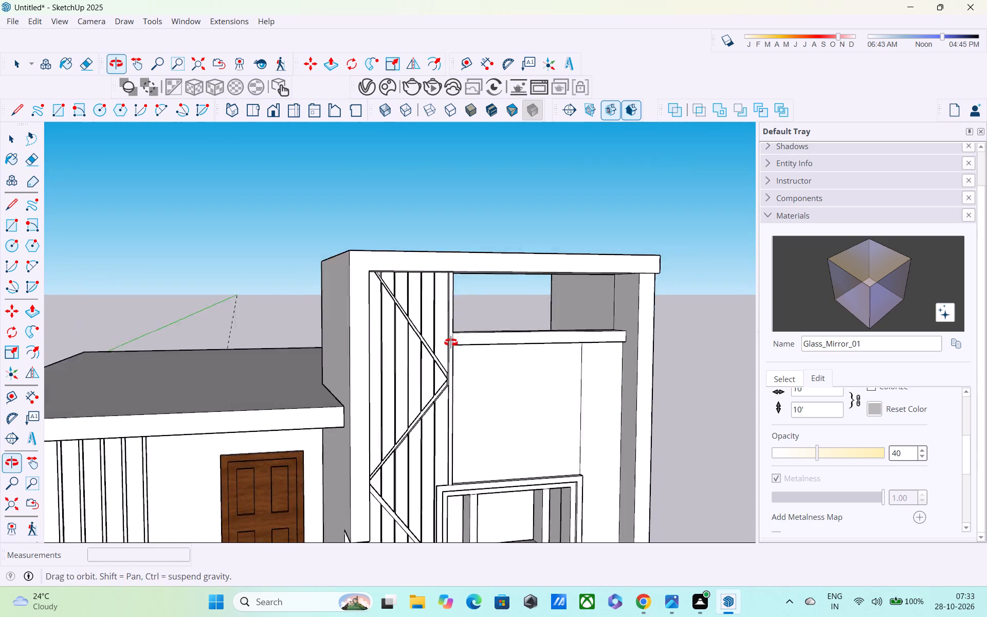
pyautogui.moveTo(451, 342); pyautogui.dragTo(450, 342, button='middle')
pyautogui.scroll(-6, 450, 337)
pyautogui.moveTo(425, 415); pyautogui.dragTo(389, 388, button='middle')
pyautogui.scroll(1, 389, 388)
pyautogui.scroll(-7, 388, 388)
pyautogui.scroll(4, 445, 474)
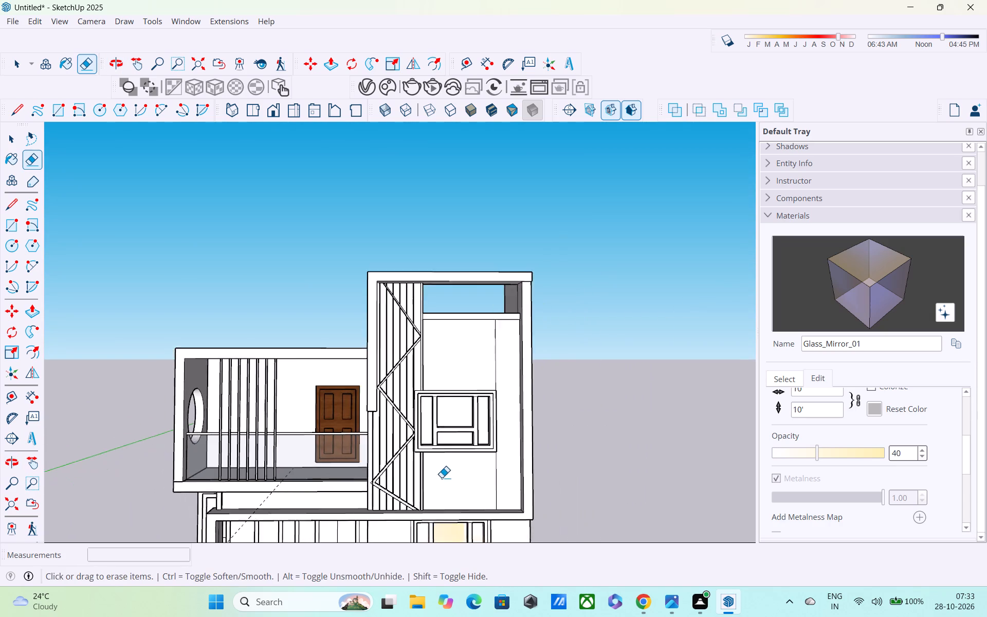
pyautogui.scroll(2, 442, 478)
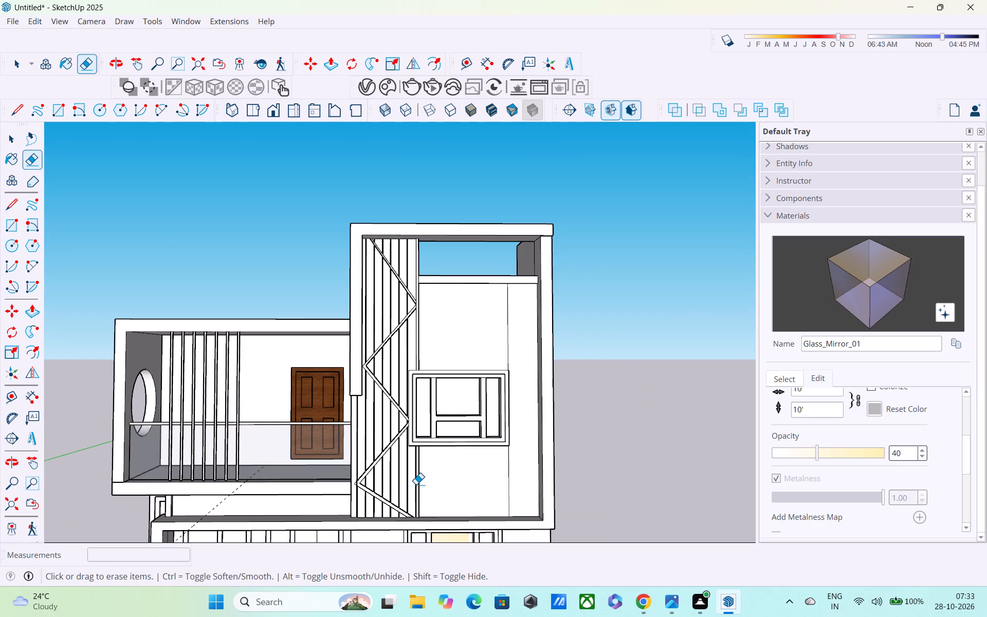
pyautogui.scroll(3, 415, 484)
pyautogui.scroll(2, 337, 442)
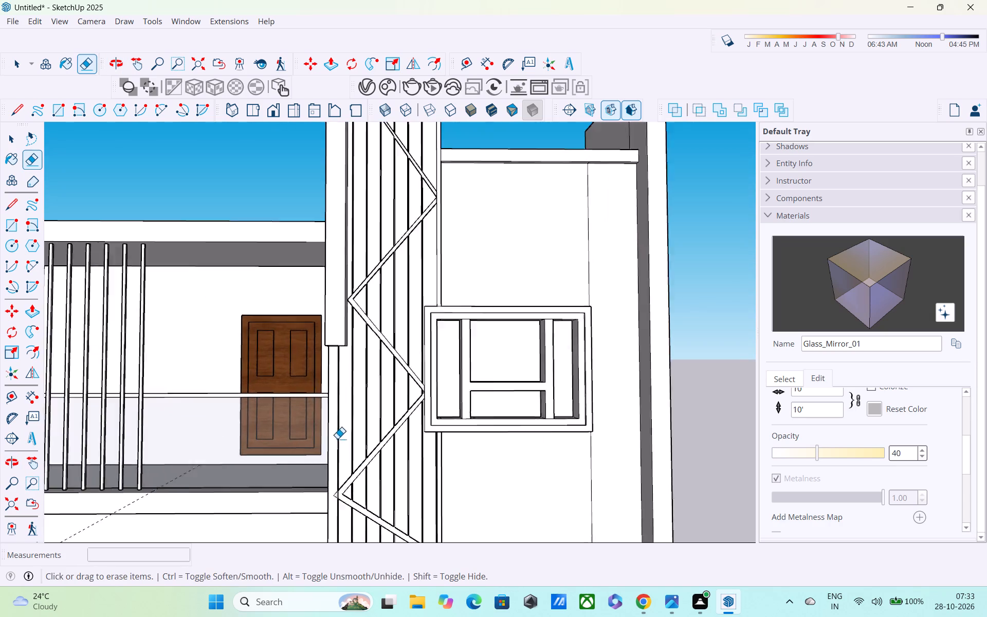
pyautogui.scroll(2, 337, 439)
pyautogui.scroll(3, 486, 425)
pyautogui.scroll(9, 397, 424)
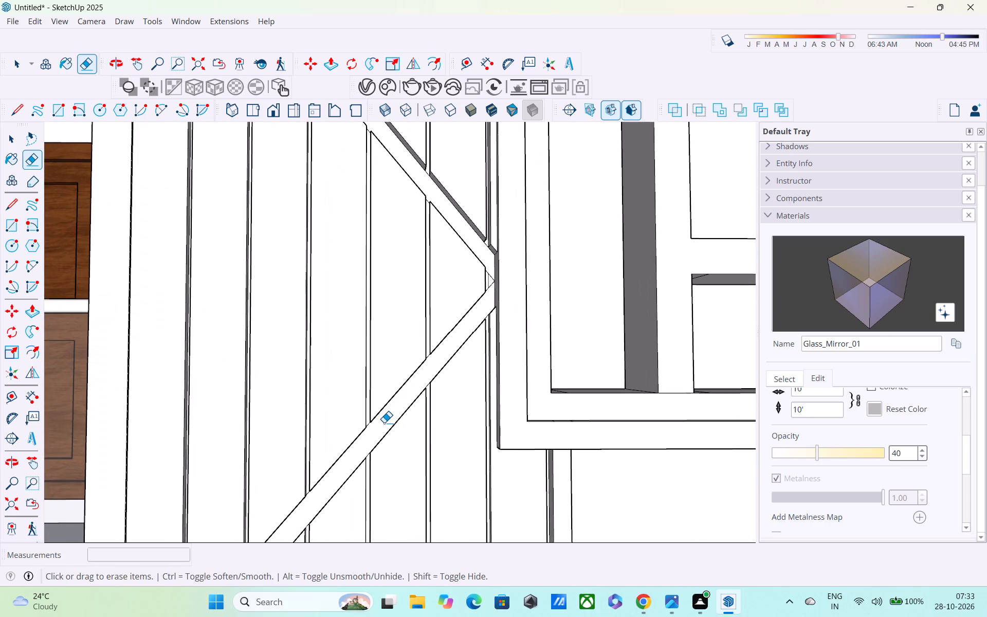
pyautogui.scroll(-16, 382, 423)
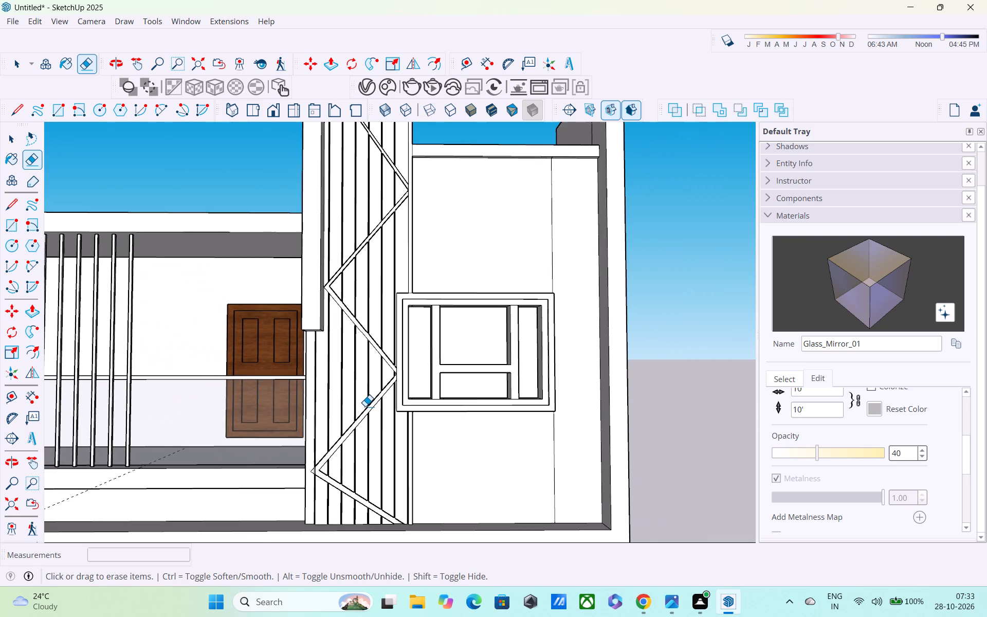
pyautogui.moveTo(365, 411); pyautogui.dragTo(356, 514, button='middle')
pyautogui.scroll(-5, 365, 405)
pyautogui.moveTo(363, 393); pyautogui.dragTo(362, 257, button='middle')
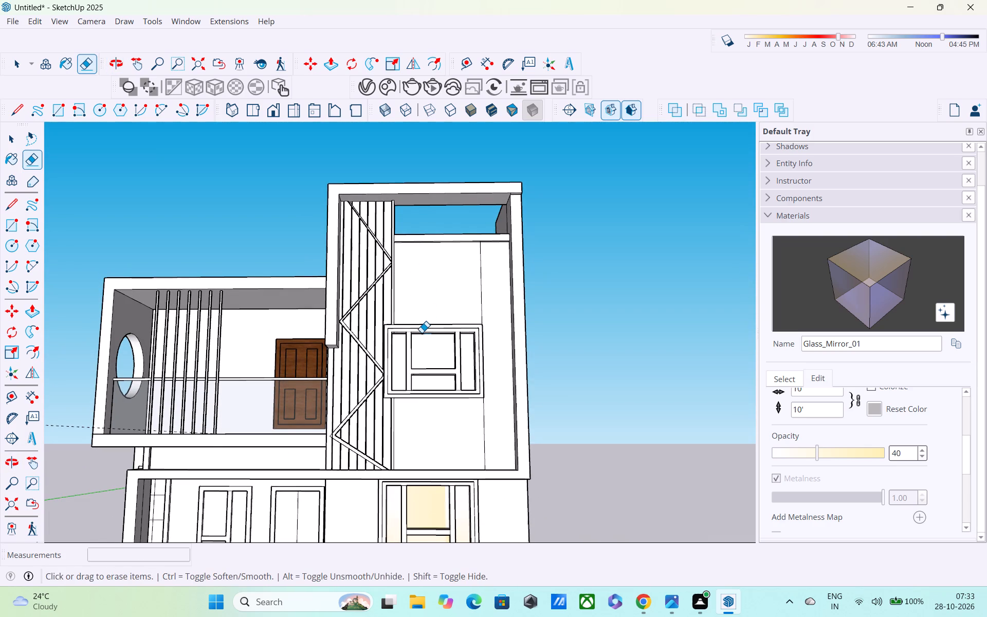
# Pull the zigzag band's recessed front face out by 1" twice, flush with the surrounding slatted panel.
pyautogui.scroll(3, 392, 340)
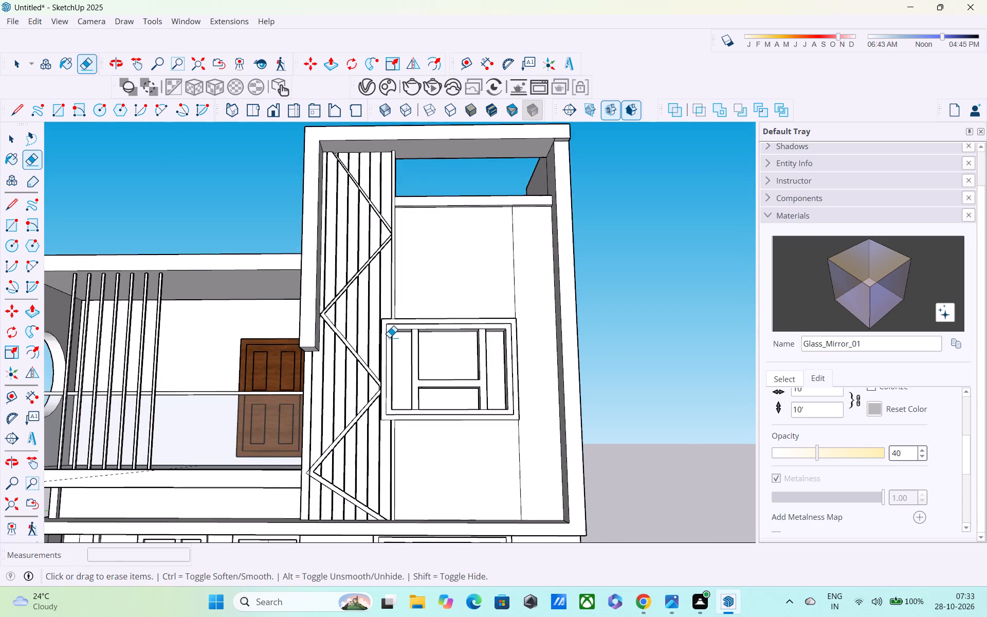
pyautogui.scroll(5, 389, 337)
pyautogui.scroll(13, 308, 288)
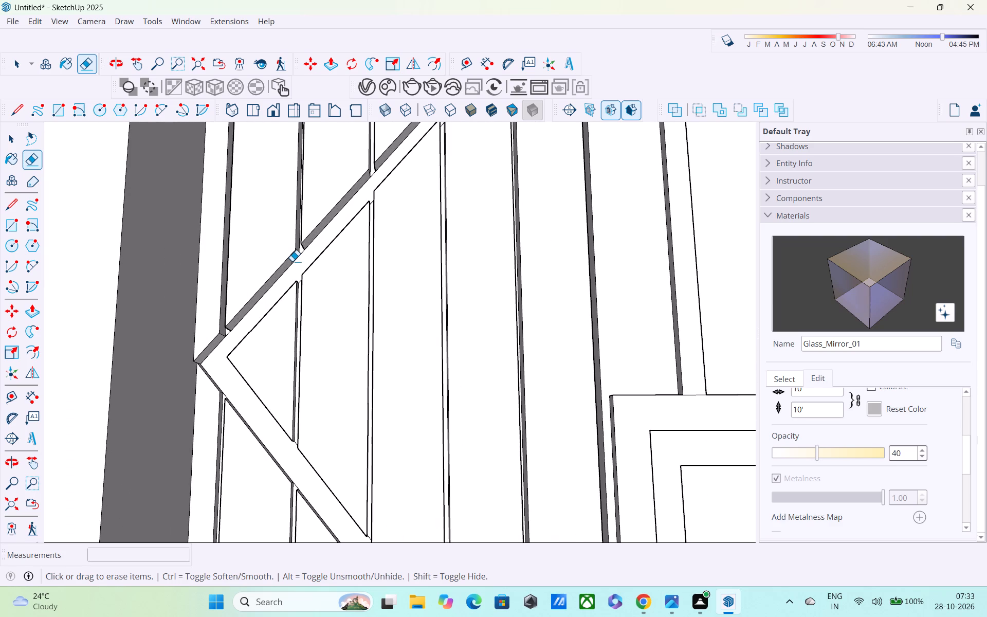
pyautogui.press('p')
pyautogui.scroll(3, 289, 268)
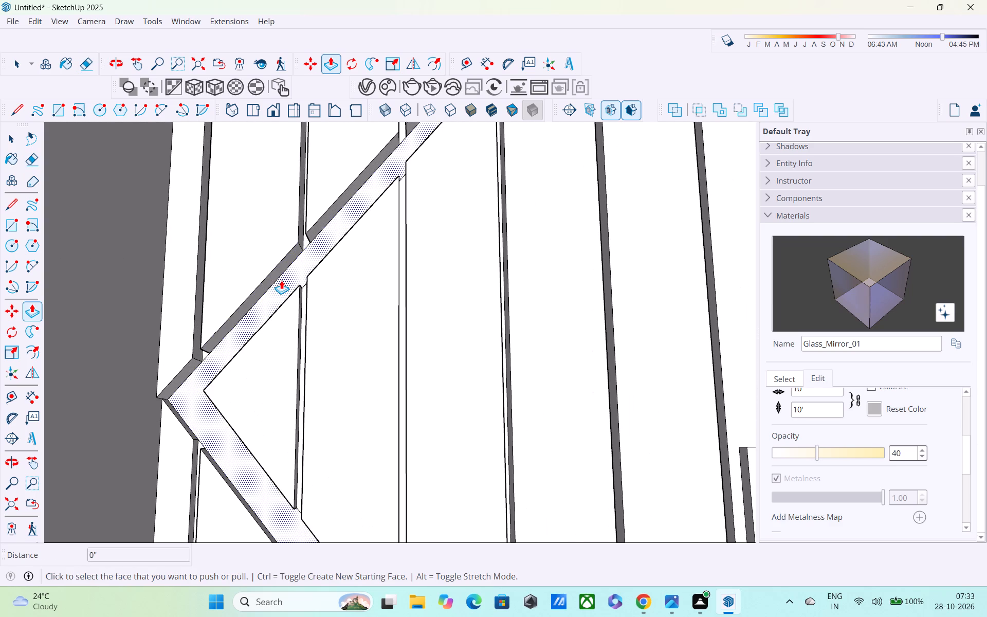
pyautogui.click(281, 280)
pyautogui.click(259, 257)
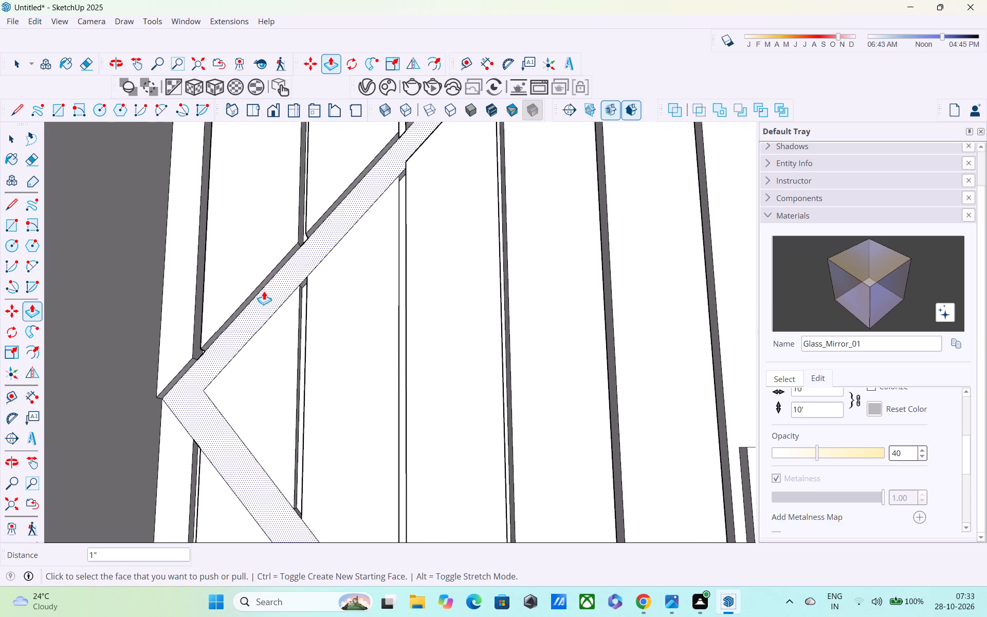
pyautogui.click(265, 292)
pyautogui.click(249, 271)
# Examine the flush zigzag band and its junctions with the panel's vertical grooves.
pyautogui.scroll(-5, 248, 330)
pyautogui.scroll(-4, 272, 382)
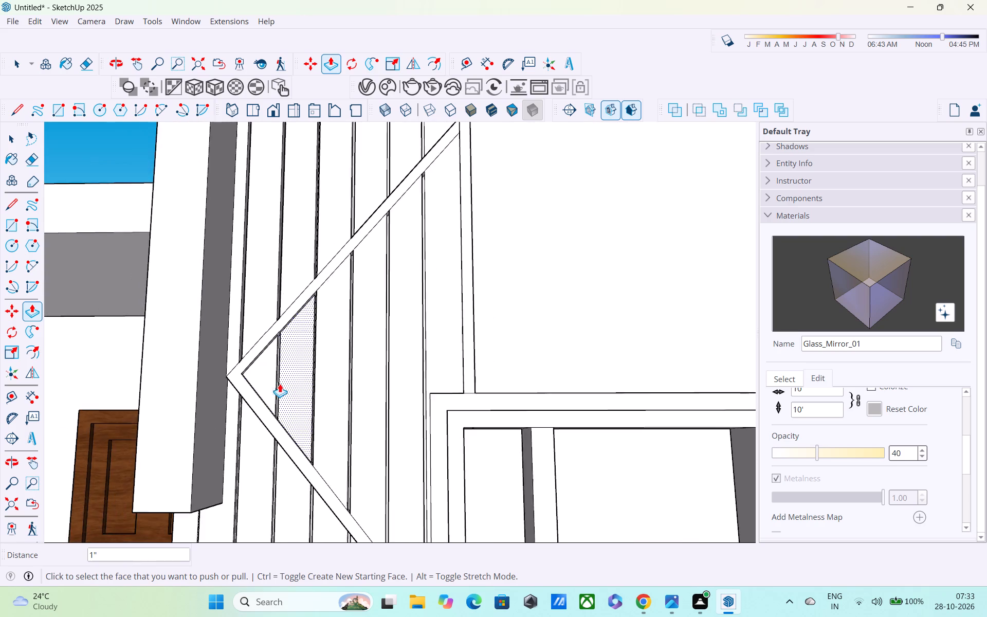
pyautogui.scroll(-9, 280, 384)
pyautogui.moveTo(318, 450); pyautogui.dragTo(324, 467, button='middle')
pyautogui.scroll(-5, 315, 441)
pyautogui.moveTo(319, 445); pyautogui.dragTo(369, 495, button='middle')
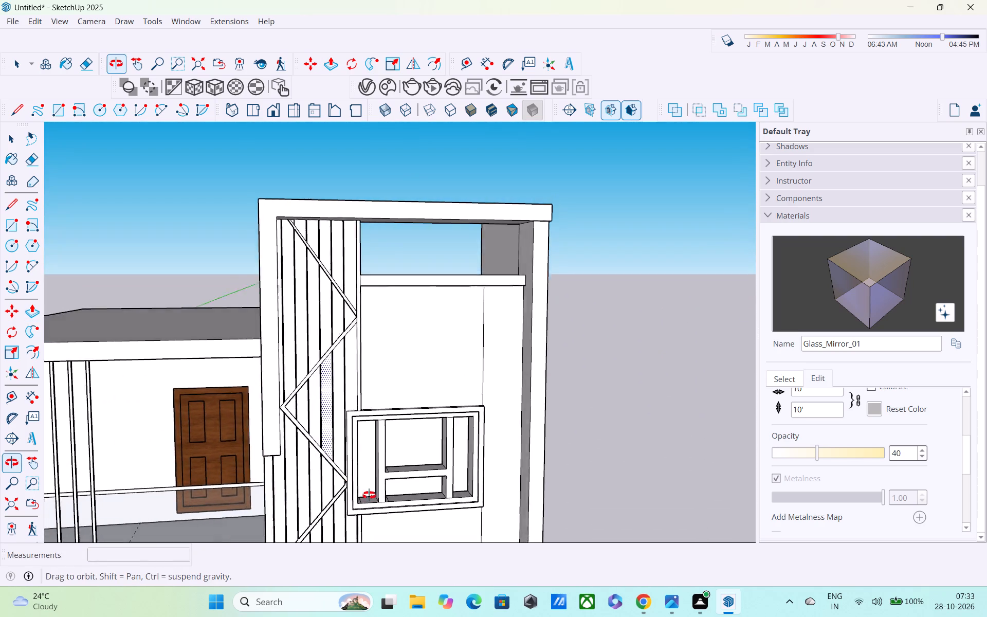
pyautogui.moveTo(369, 495); pyautogui.dragTo(390, 486, button='middle')
pyautogui.scroll(1, 424, 466)
pyautogui.press('space')
pyautogui.scroll(3, 49, 471)
pyautogui.scroll(4, 486, 322)
pyautogui.scroll(3, 318, 340)
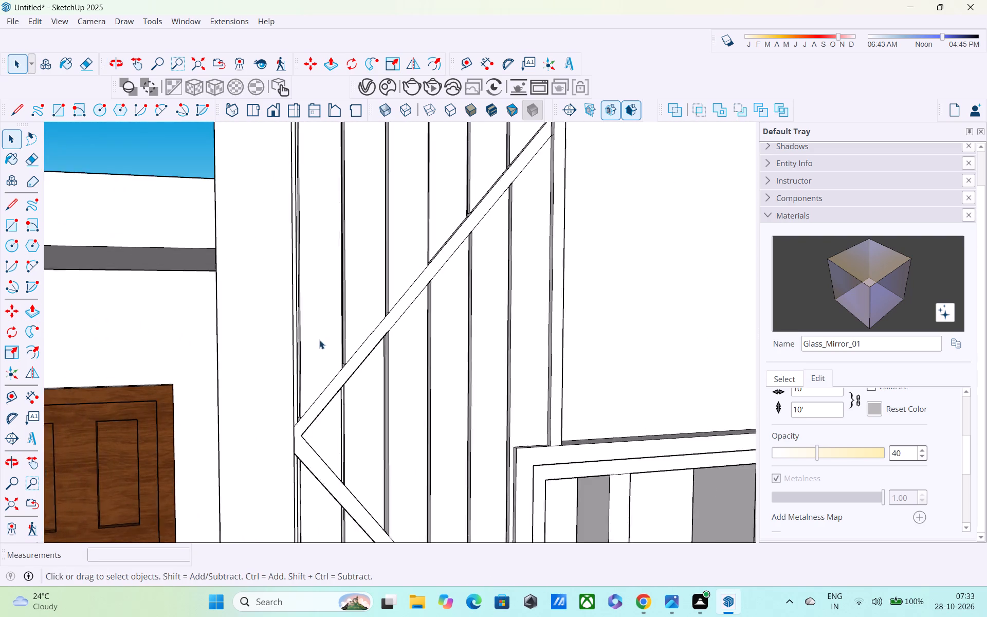
pyautogui.scroll(2, 319, 340)
pyautogui.scroll(15, 360, 376)
pyautogui.moveTo(348, 350); pyautogui.dragTo(333, 410, button='middle')
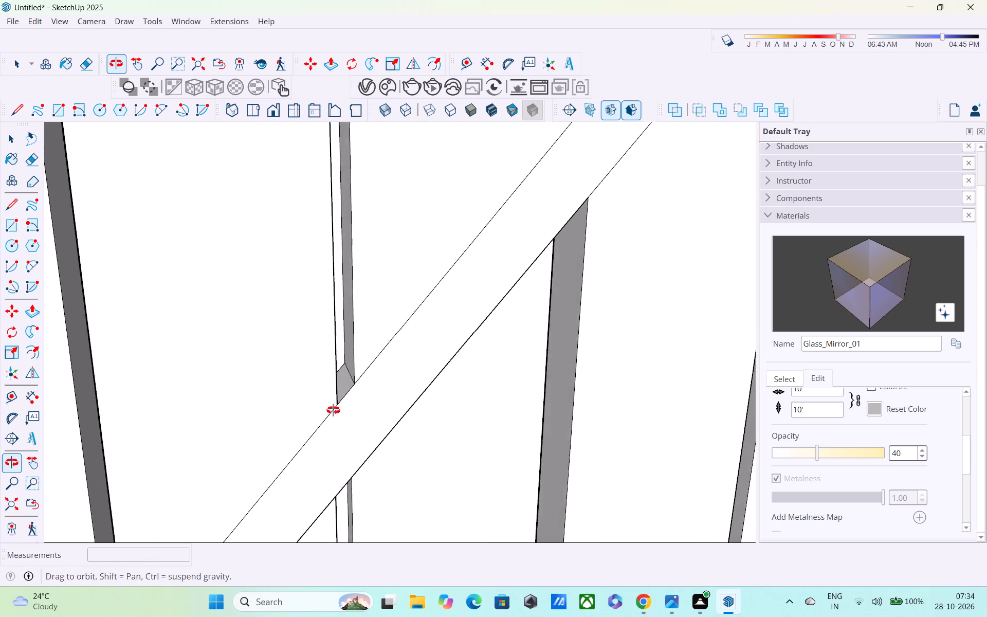
pyautogui.moveTo(333, 410); pyautogui.dragTo(319, 426, button='middle')
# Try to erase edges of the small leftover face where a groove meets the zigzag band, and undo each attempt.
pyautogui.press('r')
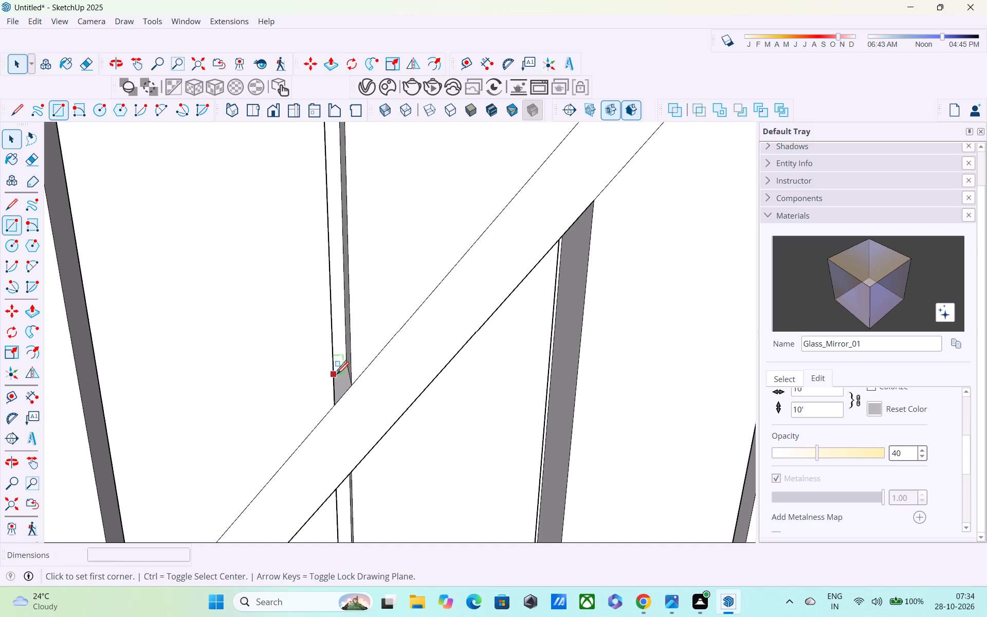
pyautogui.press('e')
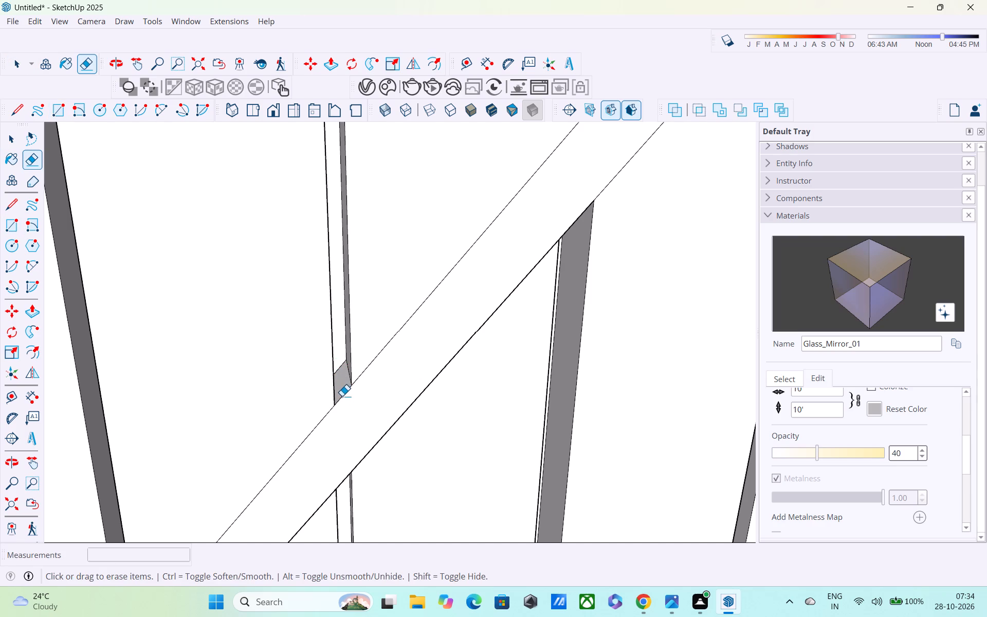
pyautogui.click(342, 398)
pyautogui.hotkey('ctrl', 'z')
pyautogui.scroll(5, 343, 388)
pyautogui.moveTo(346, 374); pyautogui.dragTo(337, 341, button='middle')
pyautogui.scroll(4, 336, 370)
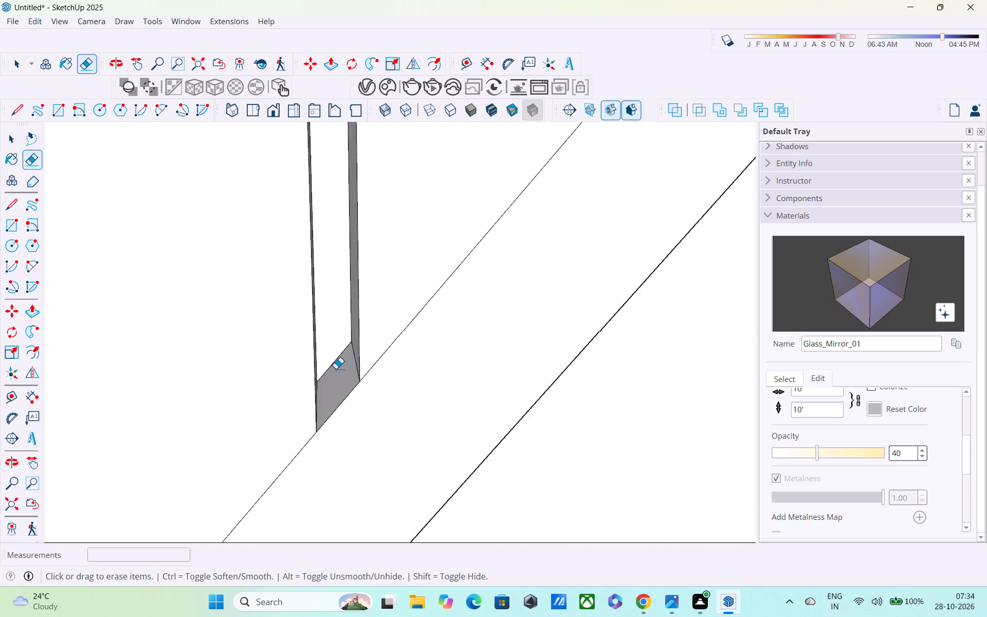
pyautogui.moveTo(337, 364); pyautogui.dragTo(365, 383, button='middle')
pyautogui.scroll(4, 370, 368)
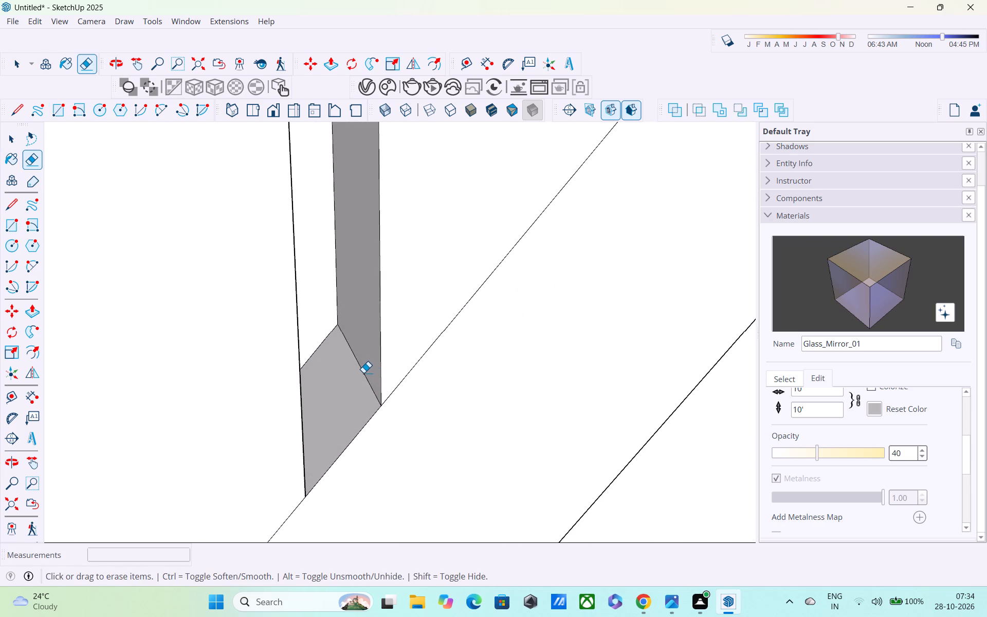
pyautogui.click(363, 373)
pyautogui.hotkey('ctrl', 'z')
# Inspect the zigzag band's edges and groove junctions from below and along its upper bends.
pyautogui.scroll(-5, 361, 371)
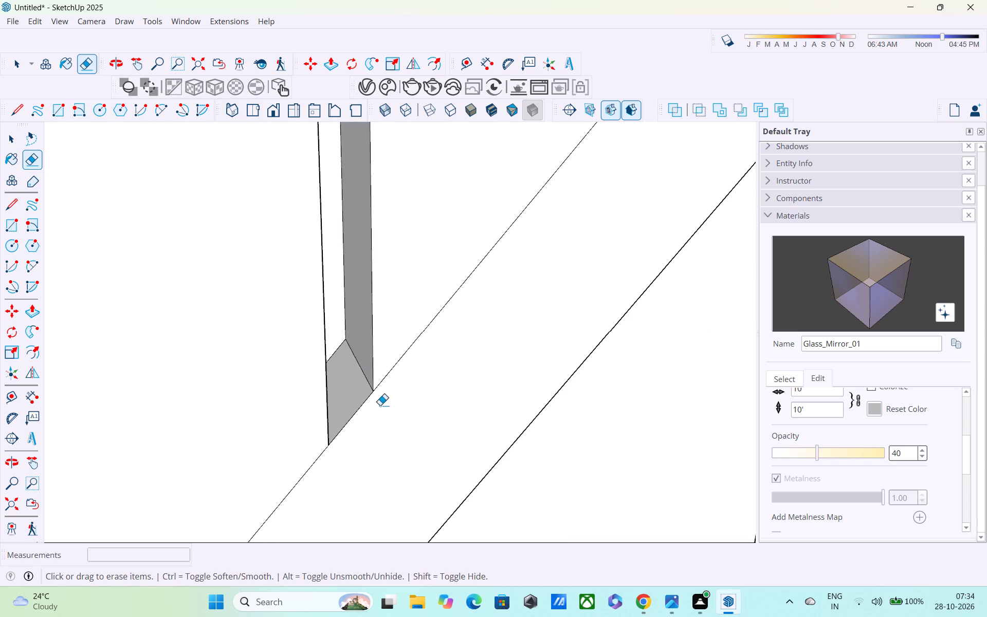
pyautogui.moveTo(387, 421); pyautogui.dragTo(345, 297, button='middle')
pyautogui.scroll(1, 340, 281)
pyautogui.scroll(-6, 339, 280)
pyautogui.scroll(-14, 354, 337)
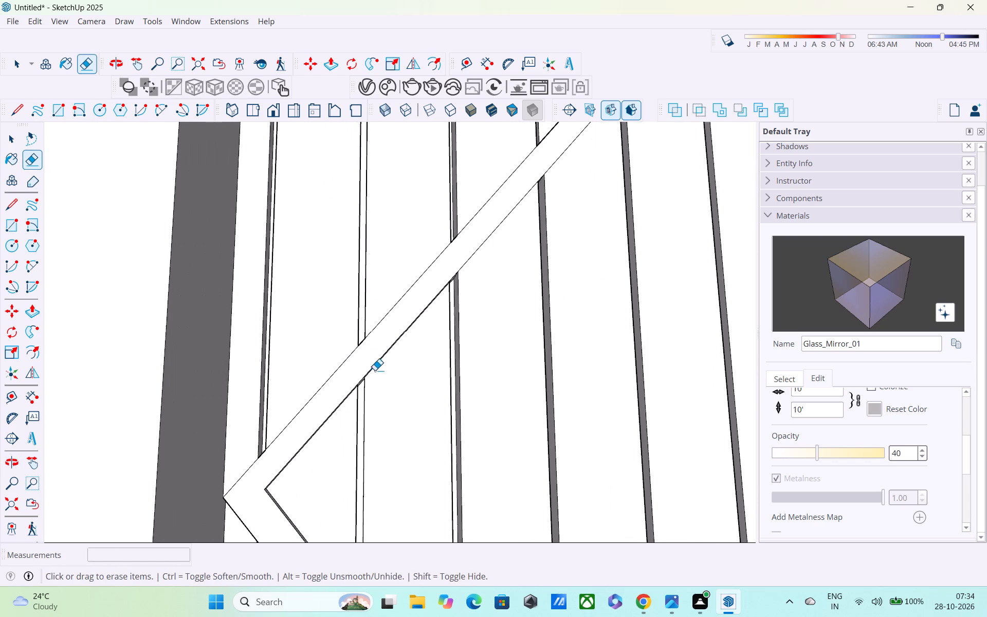
pyautogui.moveTo(358, 382); pyautogui.dragTo(307, 263, button='middle')
pyautogui.scroll(7, 341, 410)
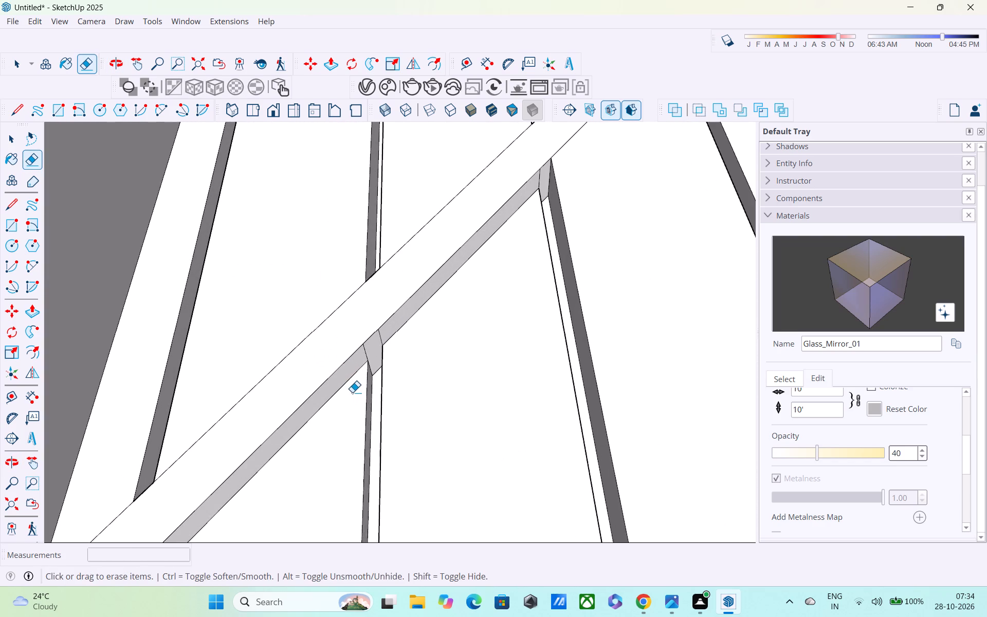
pyautogui.moveTo(353, 391); pyautogui.dragTo(394, 552, button='middle')
pyautogui.scroll(-1, 365, 450)
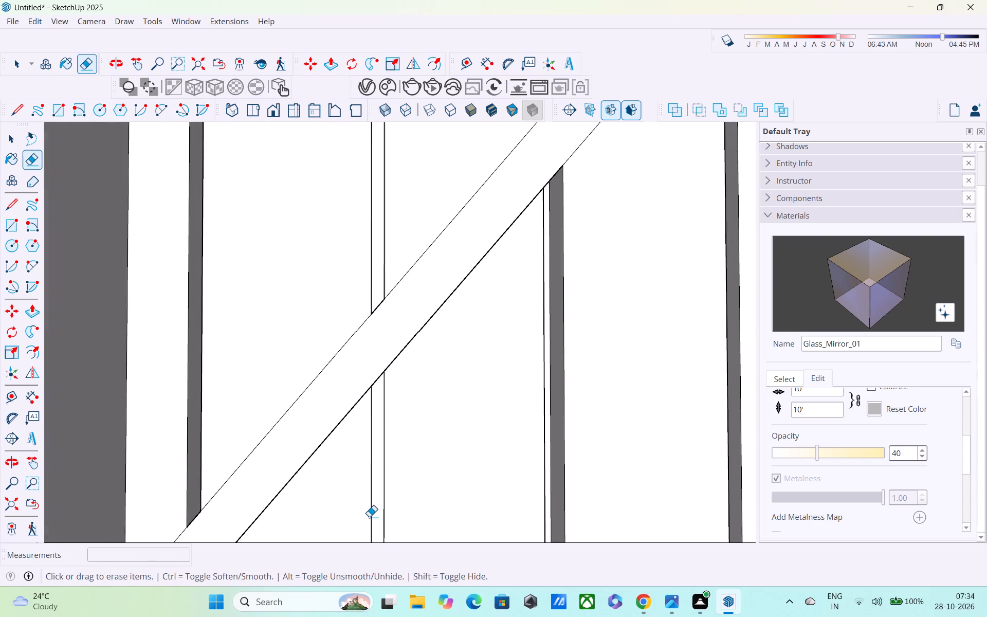
pyautogui.scroll(-12, 369, 517)
pyautogui.scroll(-5, 441, 466)
pyautogui.moveTo(441, 465); pyautogui.dragTo(411, 420, button='middle')
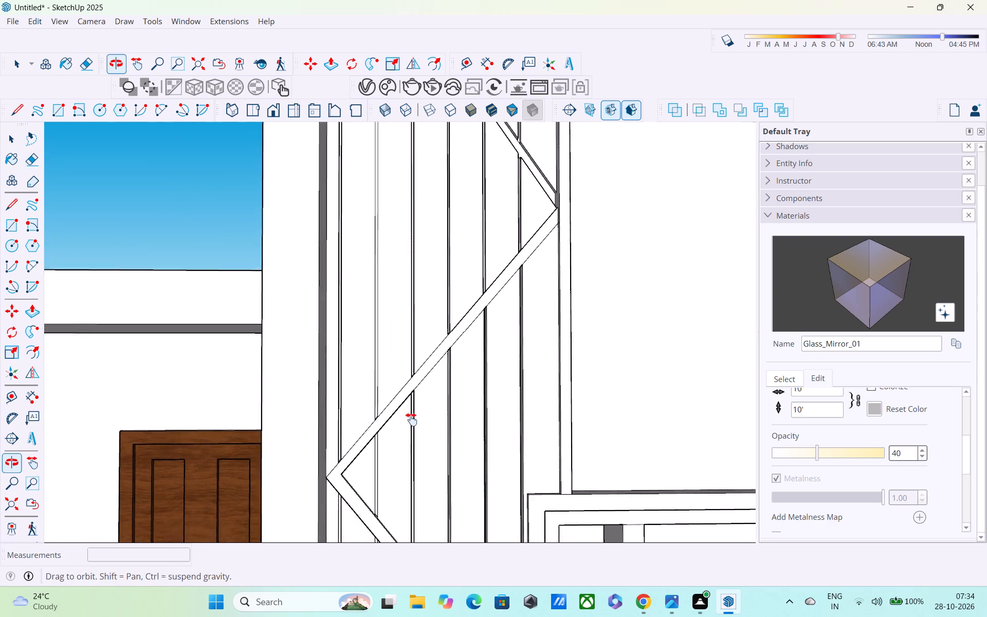
pyautogui.moveTo(411, 420); pyautogui.dragTo(396, 387, button='middle')
pyautogui.keyDown('shift'); pyautogui.moveTo(477, 277); pyautogui.dragTo(455, 484, button='middle'); pyautogui.keyUp('shift')
pyautogui.press('space')
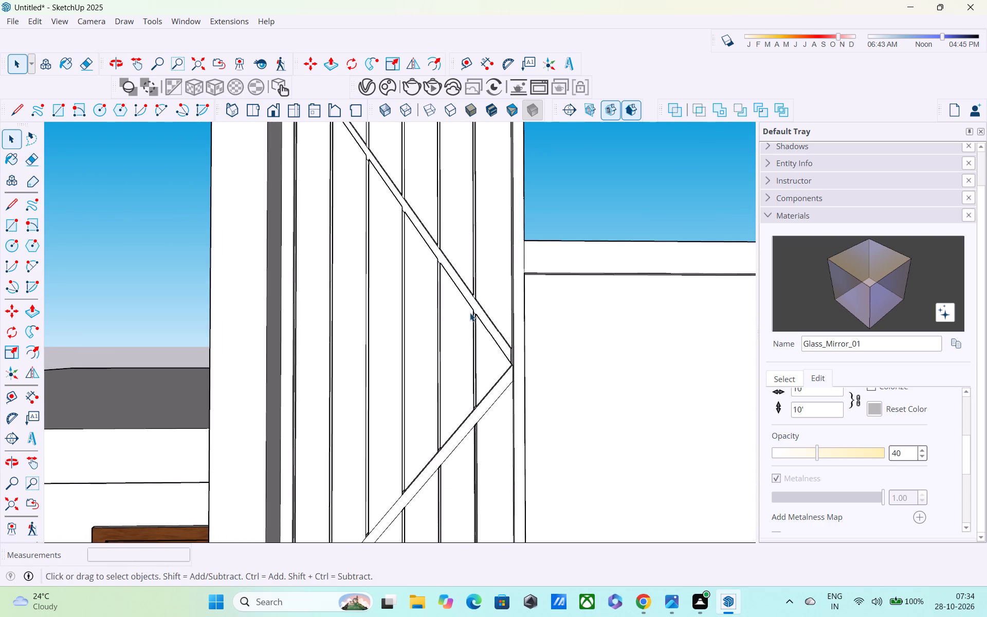
# Pull the recessed front face of the zigzag band's upper diagonal out by 1", flush with the slats.
pyautogui.click(470, 305)
pyautogui.moveTo(470, 307); pyautogui.dragTo(411, 353, button='middle')
pyautogui.scroll(5, 460, 296)
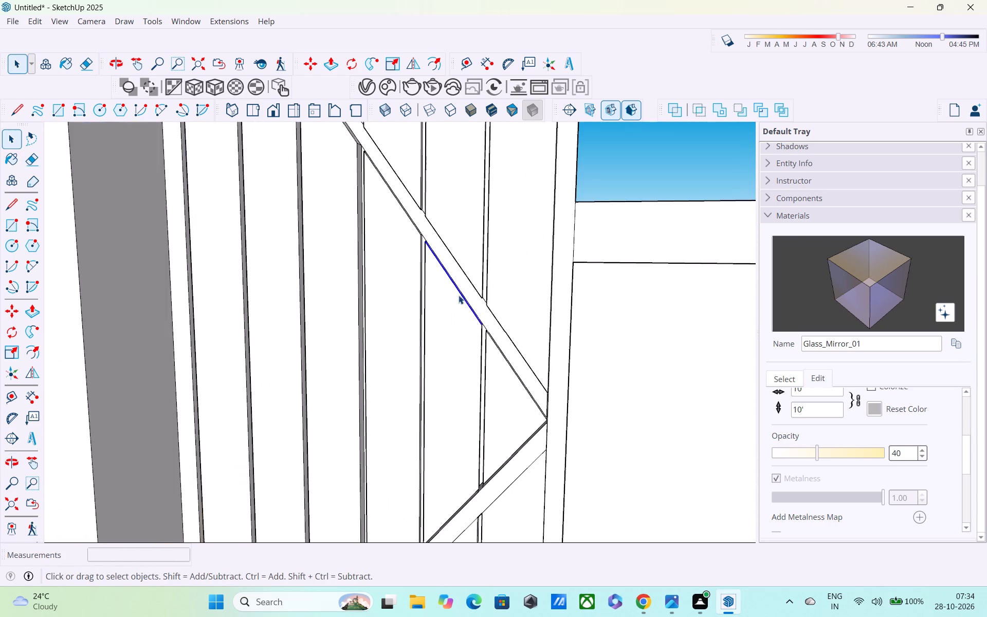
pyautogui.scroll(4, 479, 296)
pyautogui.moveTo(478, 295); pyautogui.dragTo(329, 319, button='middle')
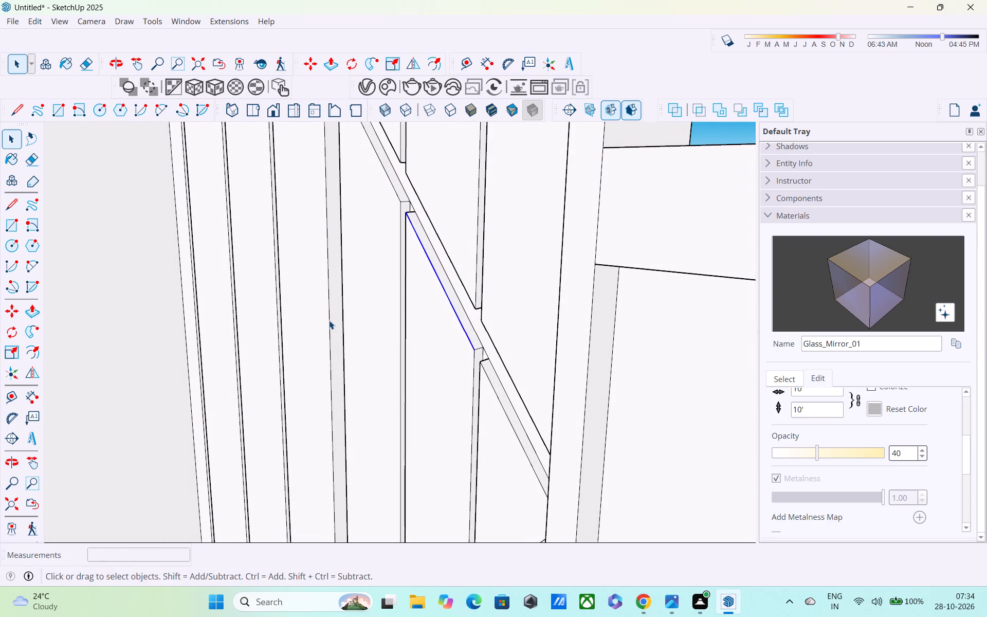
pyautogui.press('p')
pyautogui.click(462, 298)
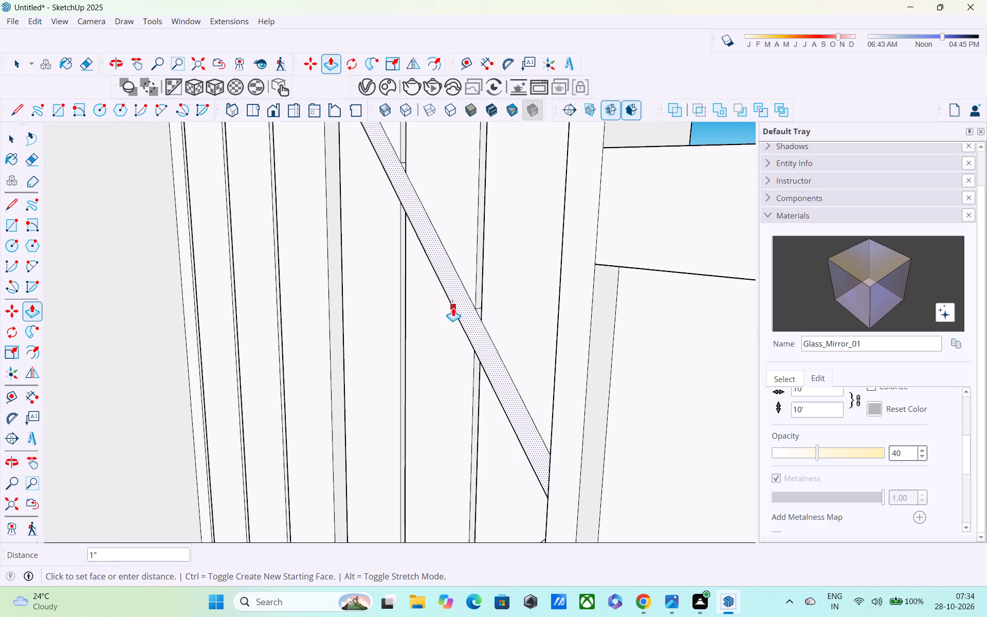
pyautogui.click(453, 307)
# Pull the recessed front face of the zigzag band's lower bend beside the balcony out by 1", flush with the slats.
pyautogui.scroll(-5, 445, 315)
pyautogui.keyDown('shift'); pyautogui.moveTo(434, 338); pyautogui.dragTo(432, 183, button='middle'); pyautogui.keyUp('shift')
pyautogui.scroll(-4, 431, 224)
pyautogui.keyDown('shift'); pyautogui.moveTo(377, 524); pyautogui.dragTo(394, 314, button='middle'); pyautogui.keyUp('shift')
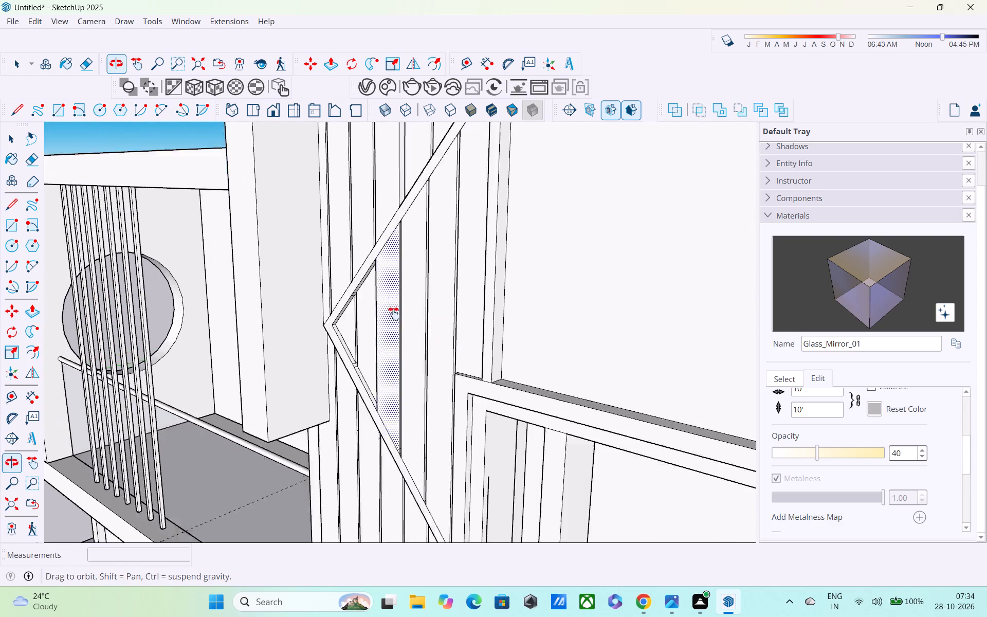
pyautogui.keyDown('shift'); pyautogui.moveTo(394, 314); pyautogui.dragTo(397, 283, button='middle'); pyautogui.keyUp('shift')
pyautogui.scroll(4, 397, 368)
pyautogui.scroll(-1, 397, 379)
pyautogui.keyDown('shift'); pyautogui.moveTo(399, 317); pyautogui.dragTo(408, 213, button='middle'); pyautogui.keyUp('shift')
pyautogui.scroll(-4, 408, 287)
pyautogui.moveTo(408, 361); pyautogui.dragTo(422, 219, button='middle')
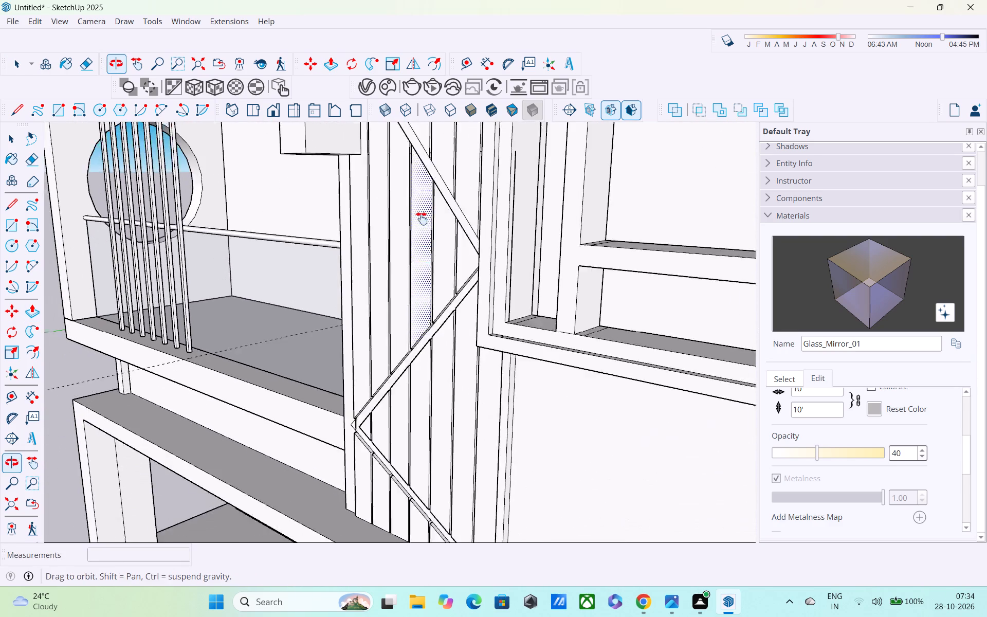
pyautogui.moveTo(422, 219); pyautogui.dragTo(427, 184, button='middle')
pyautogui.scroll(8, 397, 395)
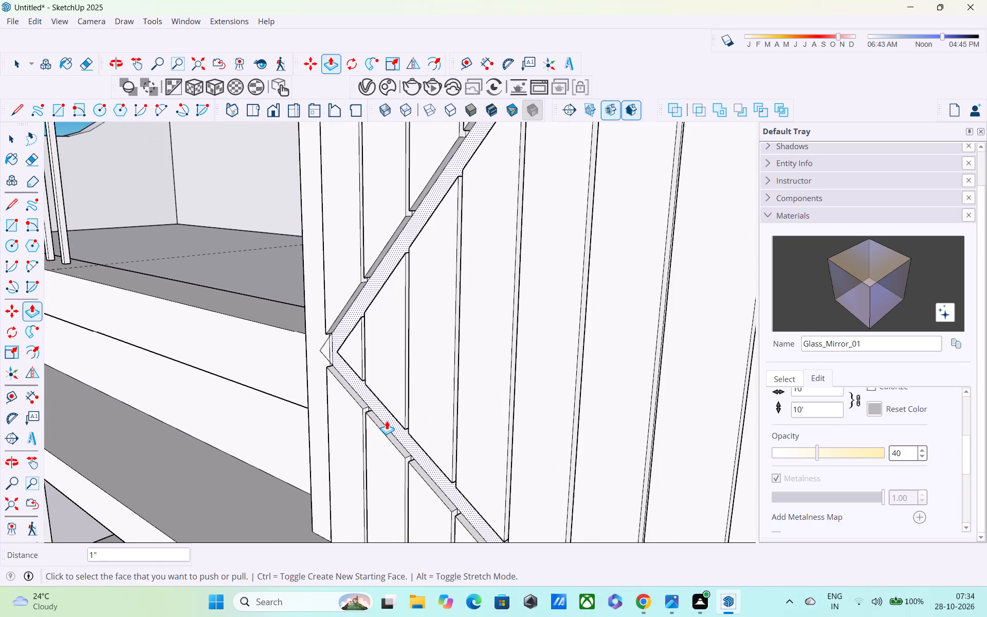
pyautogui.click(387, 419)
pyautogui.click(374, 430)
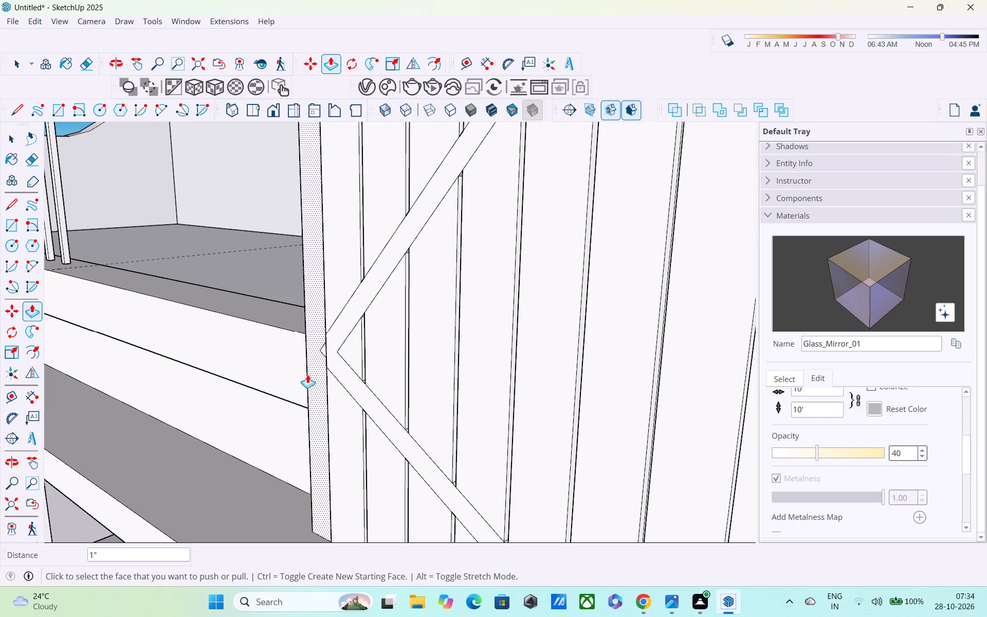
# Pull the small triangular tip of the zigzag's lower bend, on the strip beside the grooved panel, out by 1".
pyautogui.scroll(7, 321, 346)
pyautogui.click(329, 348)
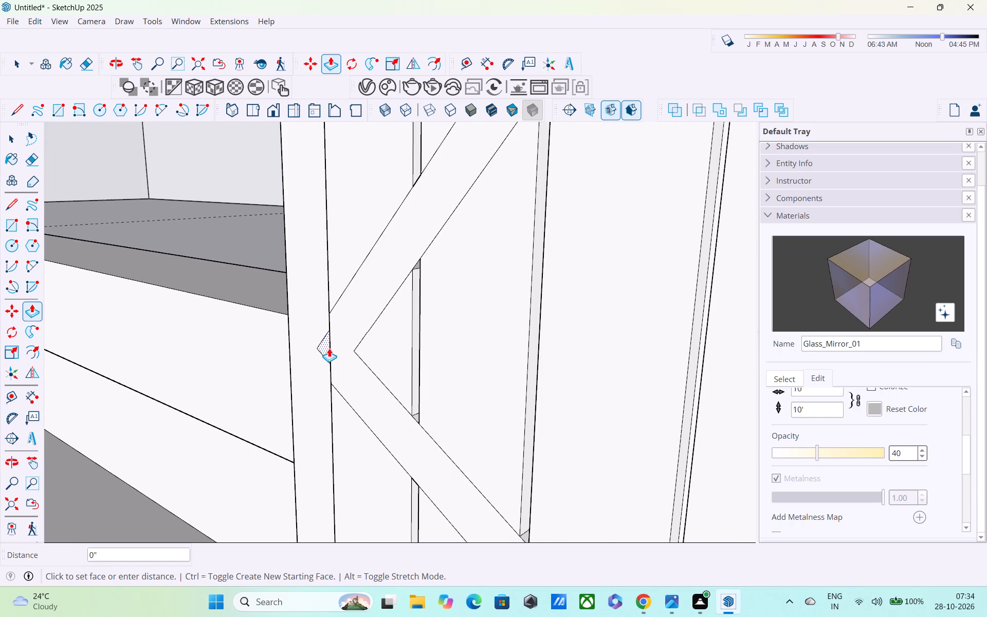
pyautogui.press('Escape')
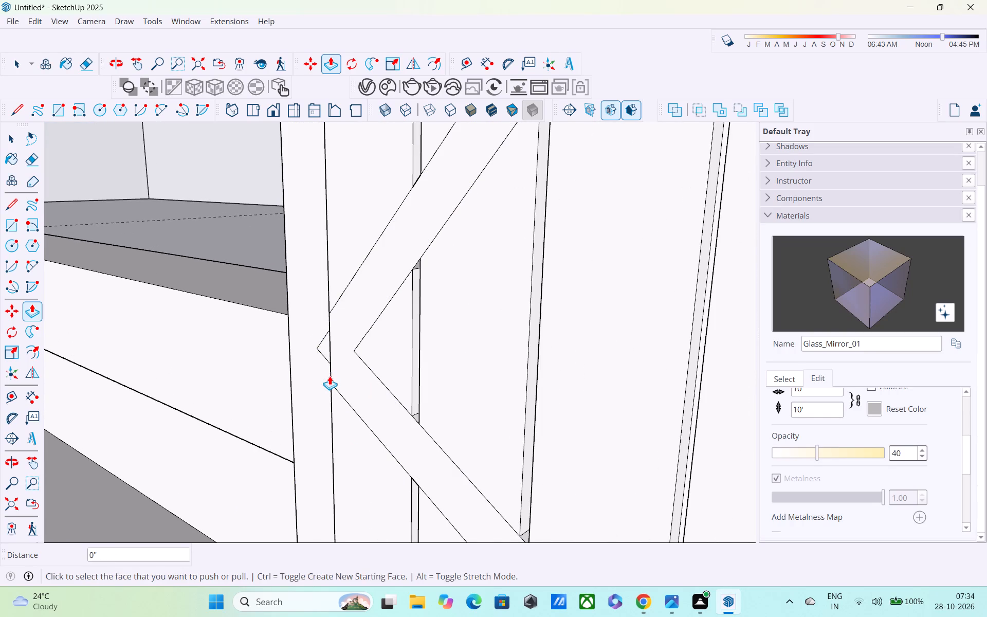
pyautogui.moveTo(330, 377); pyautogui.dragTo(539, 354, button='middle')
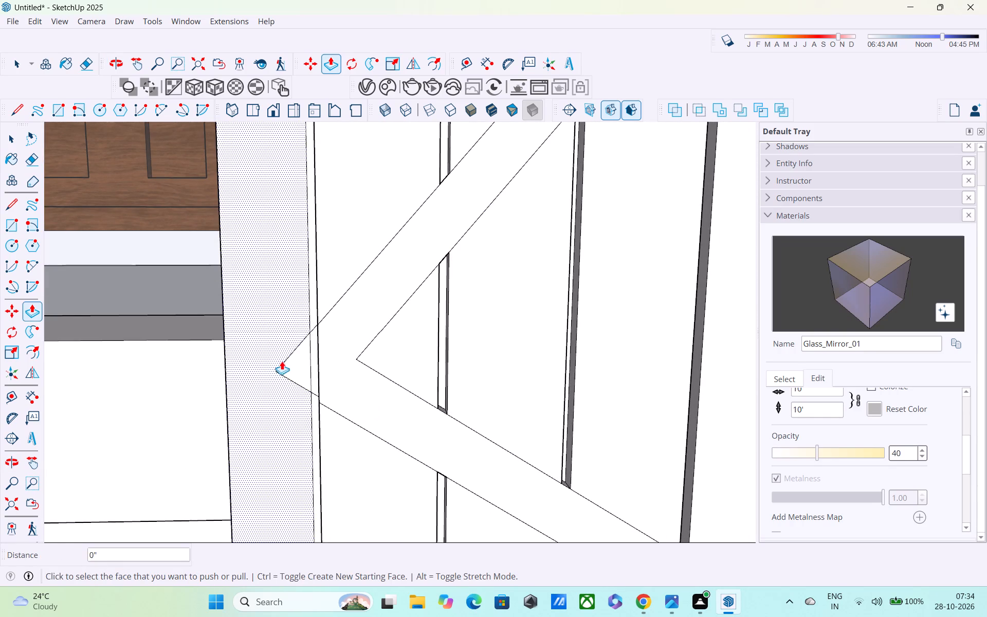
pyautogui.click(294, 364)
pyautogui.click(327, 411)
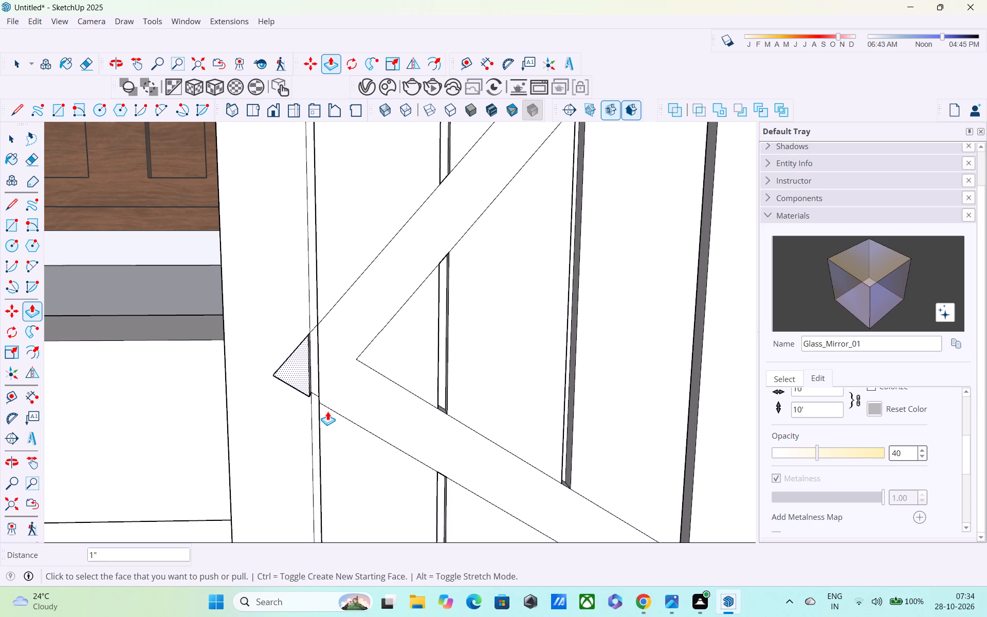
# Erase the two short leftover edges linking the triangular tip to the zigzag band across the first groove.
pyautogui.moveTo(317, 411); pyautogui.dragTo(368, 478, button='middle')
pyautogui.scroll(7, 325, 344)
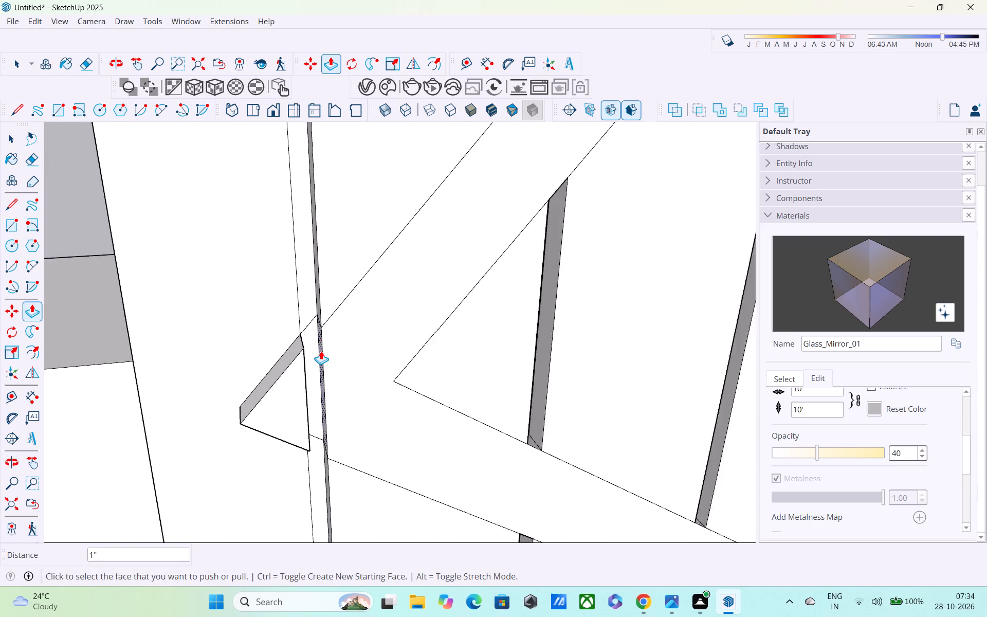
pyautogui.press('e')
pyautogui.scroll(4, 310, 342)
pyautogui.moveTo(310, 296); pyautogui.dragTo(310, 347)
pyautogui.moveTo(320, 473); pyautogui.dragTo(320, 510)
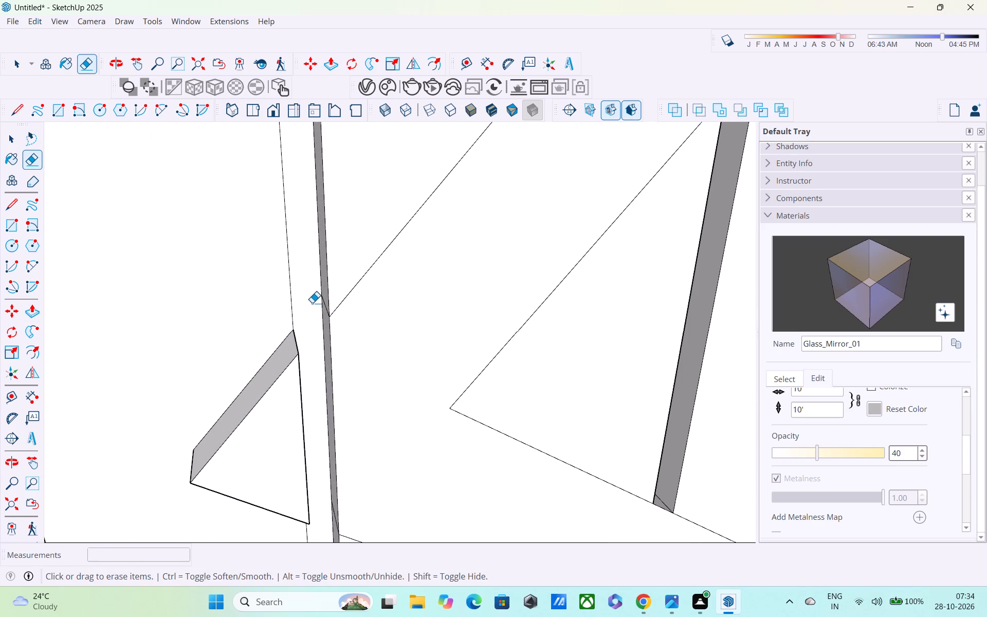
# Inspect the triangular tip and the rest of the zigzag band up to the top of the grooved panel.
pyautogui.scroll(-3, 312, 302)
pyautogui.moveTo(313, 320); pyautogui.dragTo(307, 283, button='middle')
pyautogui.scroll(1, 307, 283)
pyautogui.scroll(-11, 302, 286)
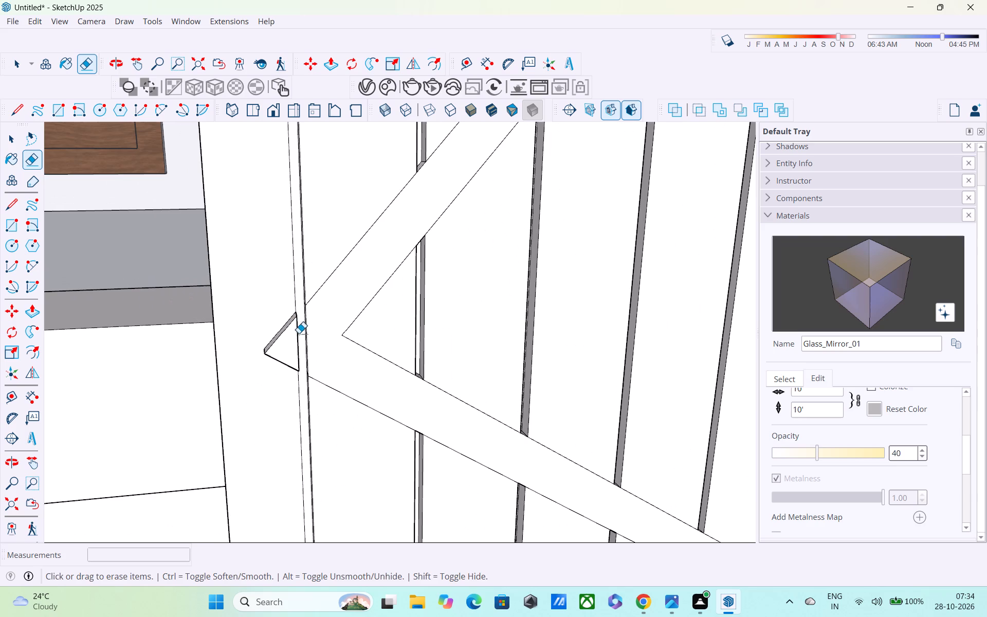
pyautogui.scroll(2, 318, 347)
pyautogui.moveTo(313, 335); pyautogui.dragTo(302, 297, button='middle')
pyautogui.scroll(-5, 301, 291)
pyautogui.moveTo(283, 237); pyautogui.dragTo(276, 207, button='middle')
pyautogui.scroll(1, 276, 207)
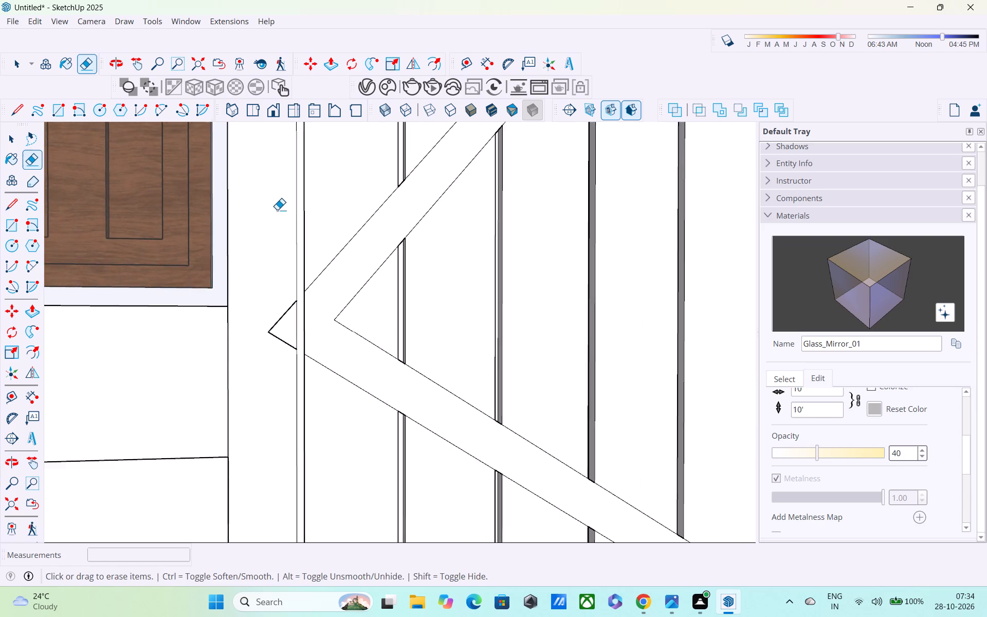
pyautogui.scroll(-5, 278, 215)
pyautogui.scroll(-4, 328, 264)
pyautogui.keyDown('shift'); pyautogui.moveTo(333, 268); pyautogui.dragTo(347, 589, button='middle'); pyautogui.keyUp('shift')
pyautogui.scroll(-5, 345, 488)
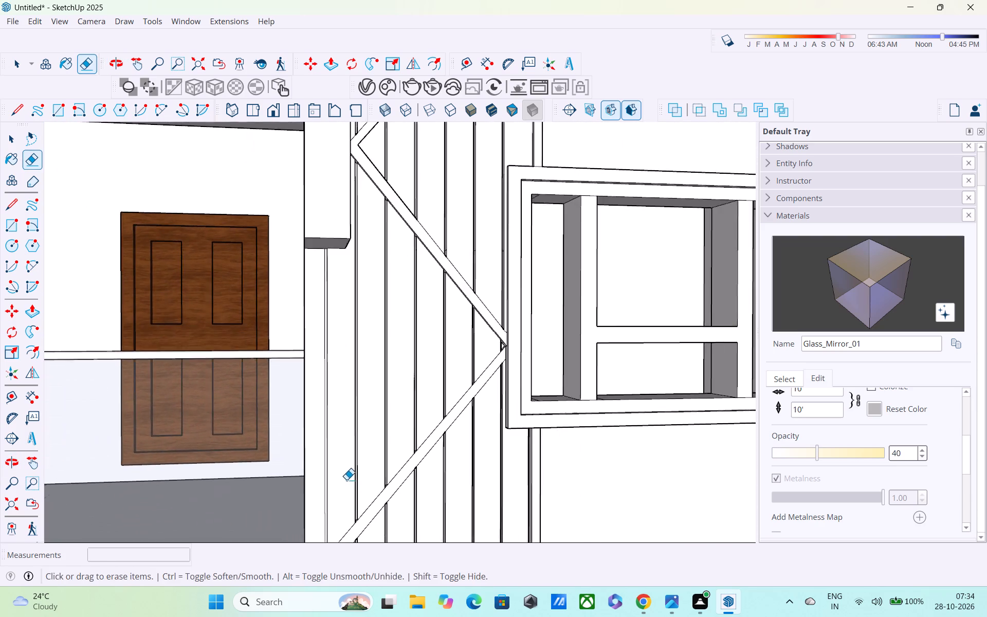
pyautogui.moveTo(404, 395); pyautogui.dragTo(393, 613, button='middle')
pyautogui.keyDown('shift'); pyautogui.scroll(-1, 427, 493); pyautogui.keyUp('shift')
pyautogui.keyDown('shift'); pyautogui.moveTo(398, 332); pyautogui.dragTo(440, 556, button='middle'); pyautogui.keyUp('shift')
# Pull the recessed front face of the zigzag band's topmost diagonal out by 1", flush with the slats below it.
pyautogui.scroll(2, 453, 385)
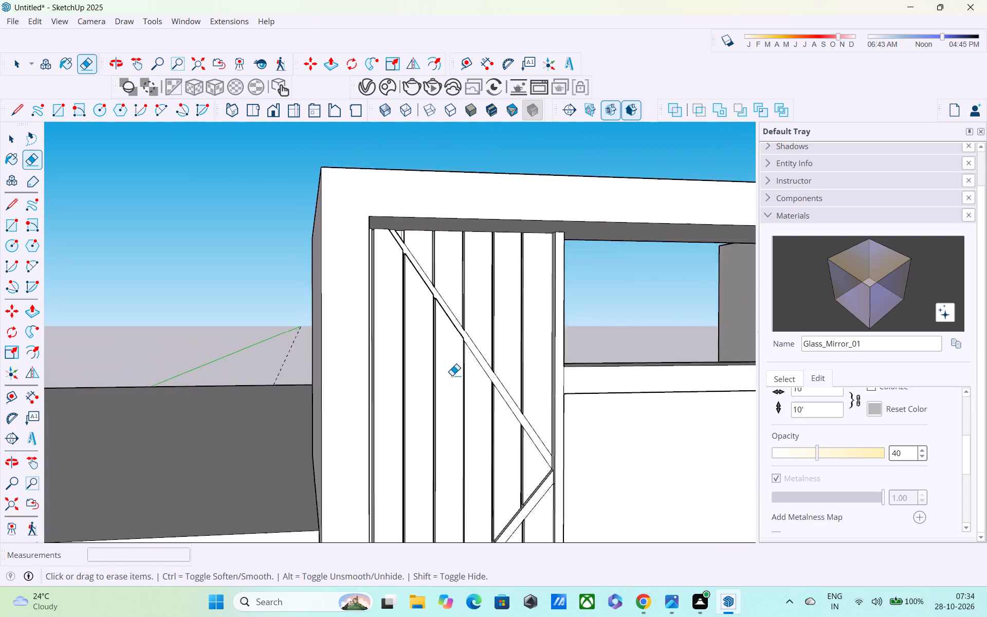
pyautogui.scroll(2, 452, 375)
pyautogui.moveTo(447, 359); pyautogui.dragTo(192, 363, button='middle')
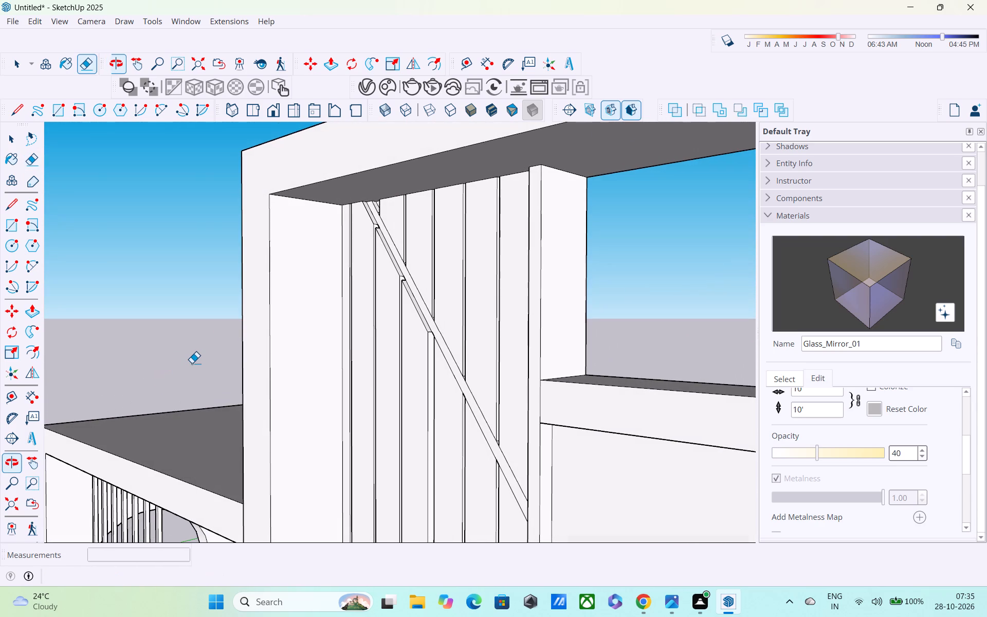
pyautogui.press('p')
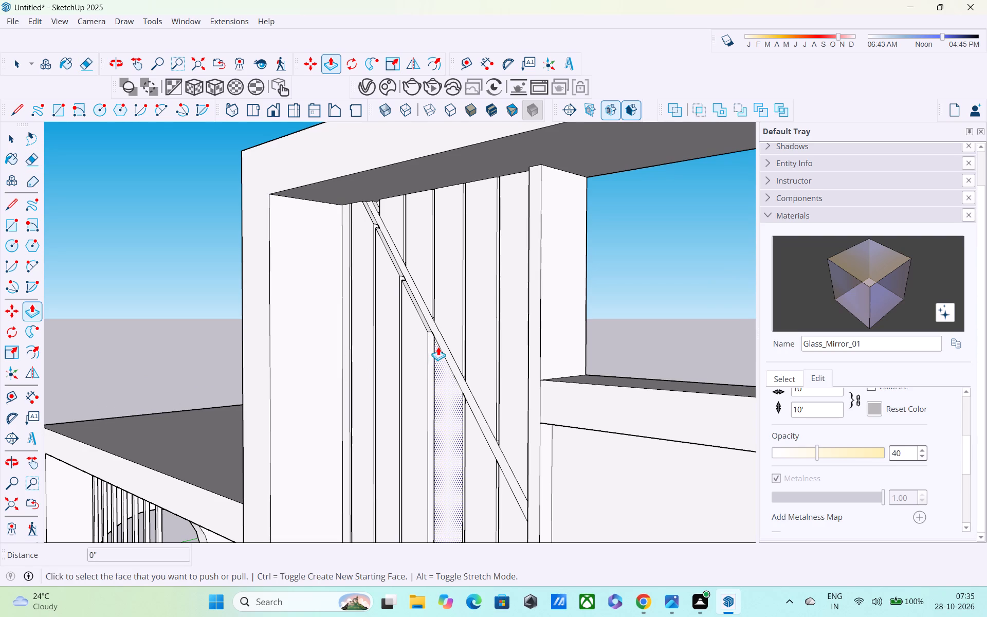
pyautogui.click(442, 341)
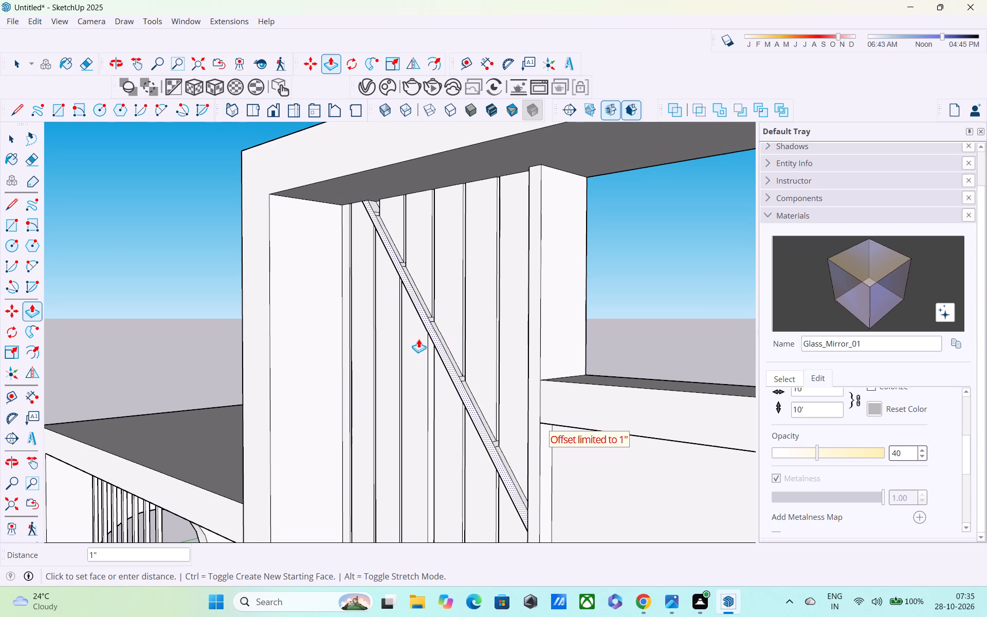
pyautogui.click(411, 339)
# Pull the four recessed slat faces above the topmost diagonal, toward the open wall side, out by 1".
pyautogui.moveTo(413, 357); pyautogui.dragTo(519, 389, button='middle')
pyautogui.scroll(-1, 459, 394)
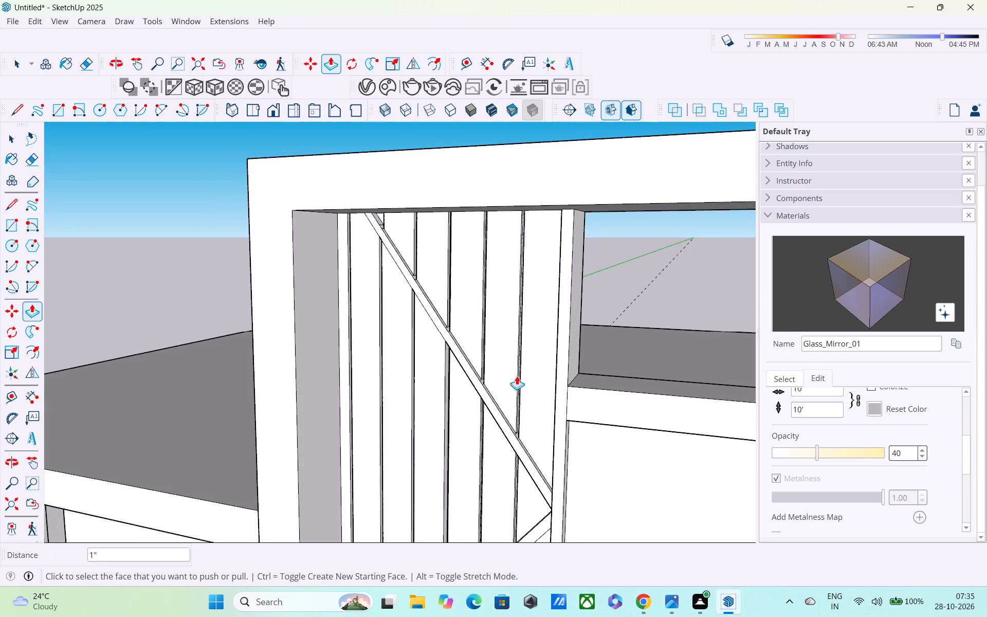
pyautogui.scroll(-2, 516, 376)
pyautogui.moveTo(504, 375); pyautogui.dragTo(377, 316, button='middle')
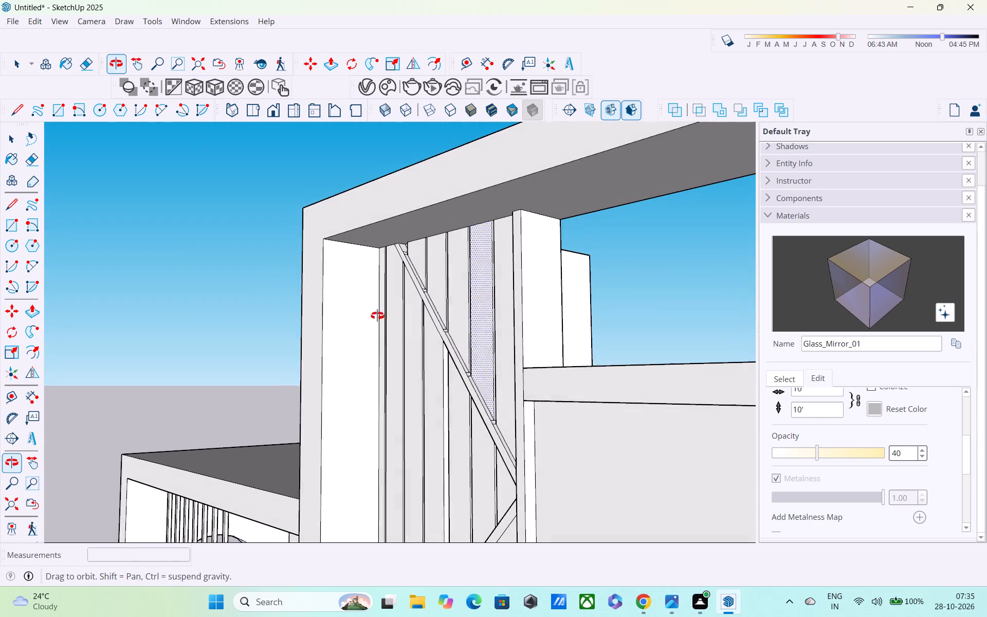
pyautogui.moveTo(377, 316); pyautogui.dragTo(379, 315, button='middle')
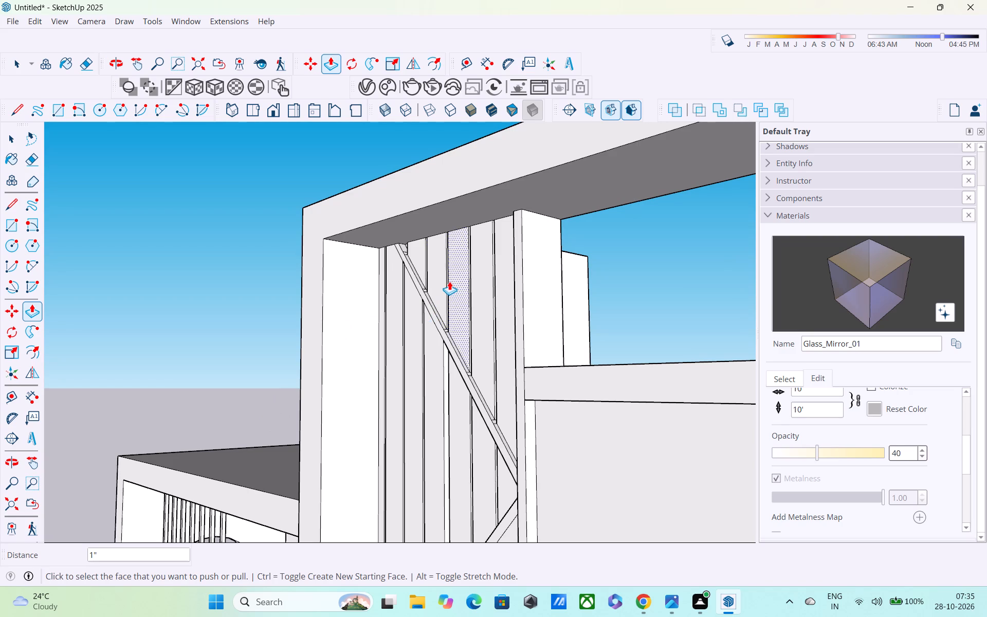
pyautogui.doubleClick(441, 277)
pyautogui.doubleClick(453, 303)
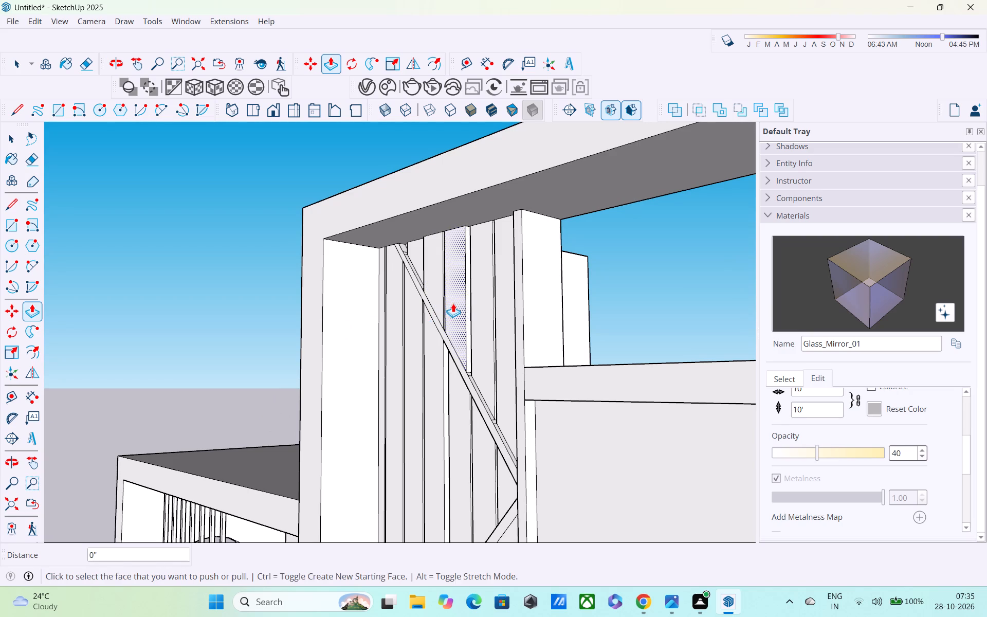
pyautogui.doubleClick(485, 313)
pyautogui.doubleClick(502, 338)
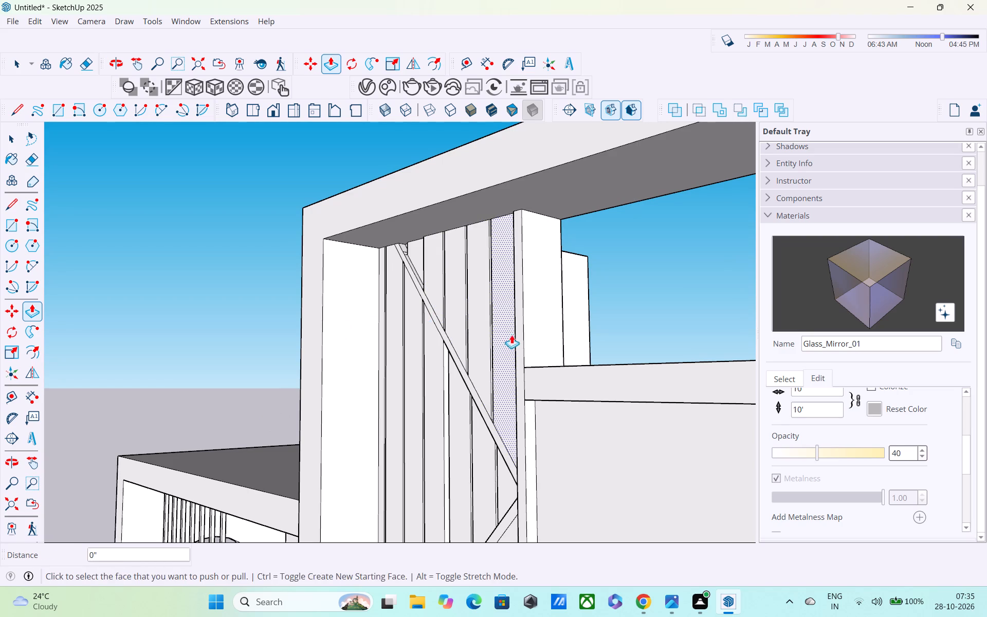
pyautogui.moveTo(511, 335); pyautogui.dragTo(558, 336, button='middle')
pyautogui.scroll(4, 527, 336)
pyautogui.click(539, 316)
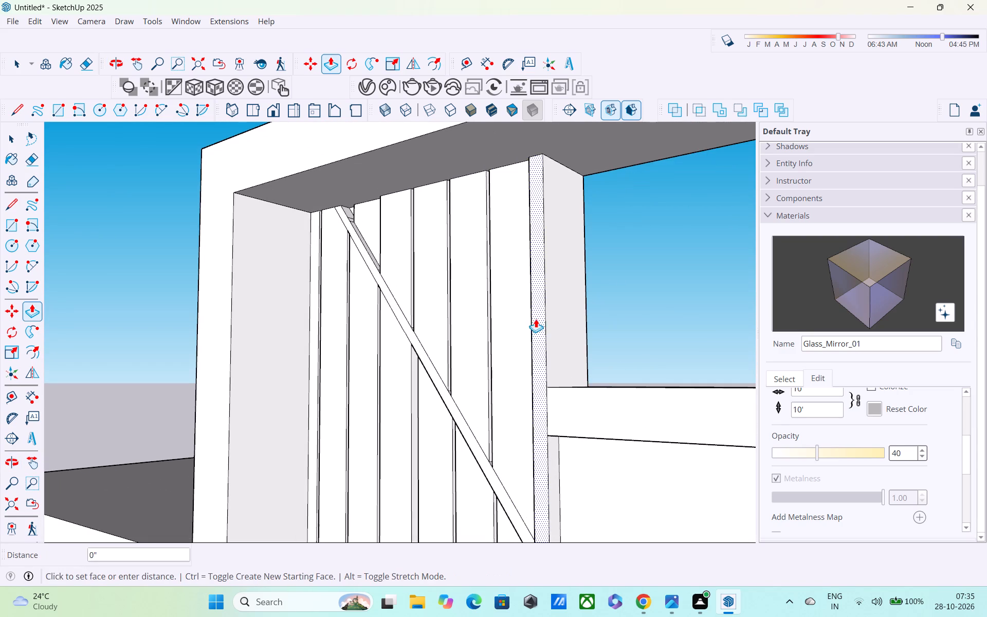
pyautogui.press('Escape')
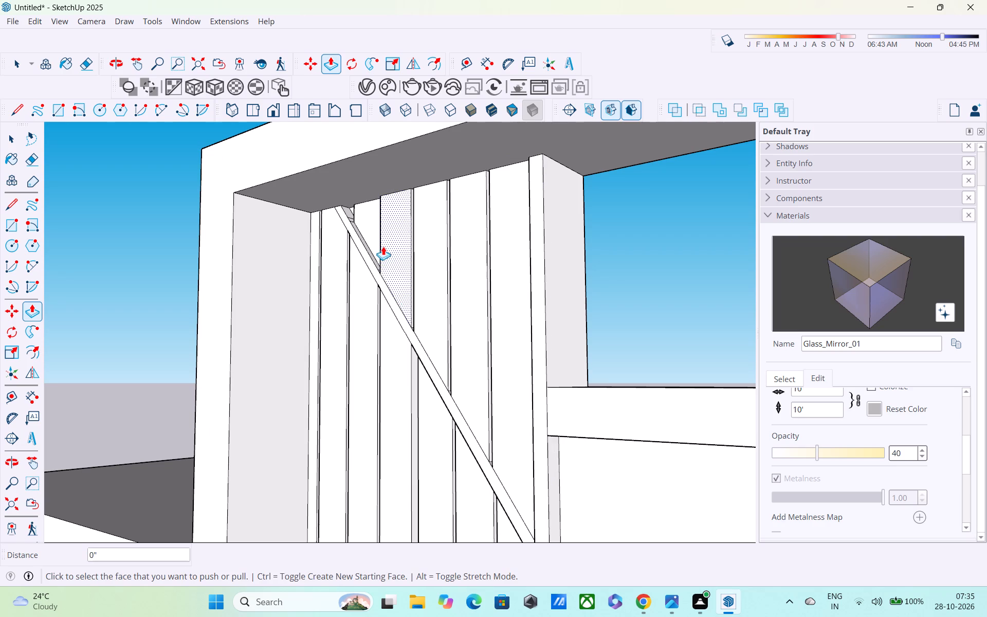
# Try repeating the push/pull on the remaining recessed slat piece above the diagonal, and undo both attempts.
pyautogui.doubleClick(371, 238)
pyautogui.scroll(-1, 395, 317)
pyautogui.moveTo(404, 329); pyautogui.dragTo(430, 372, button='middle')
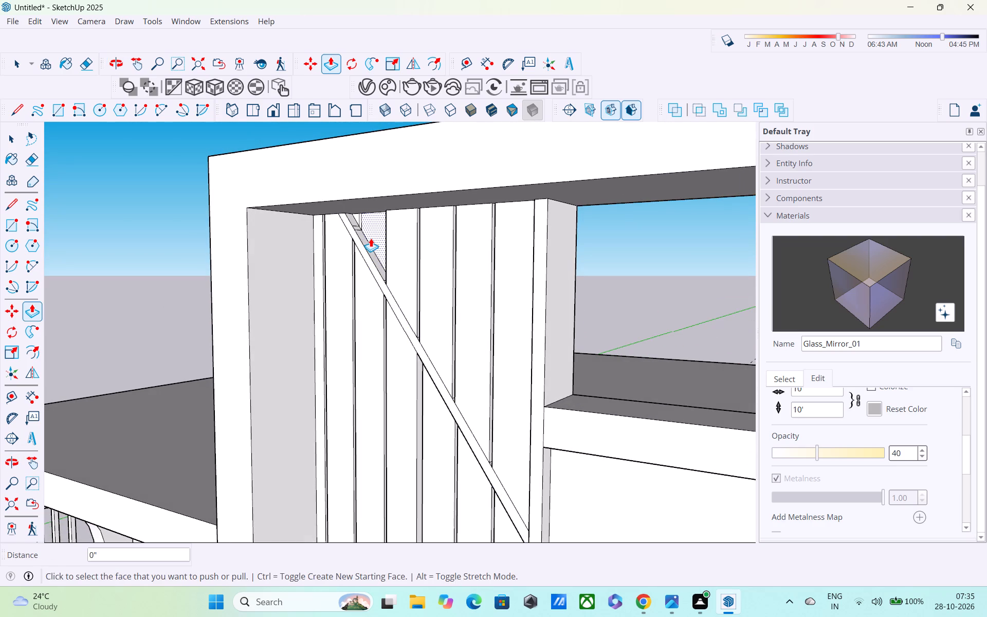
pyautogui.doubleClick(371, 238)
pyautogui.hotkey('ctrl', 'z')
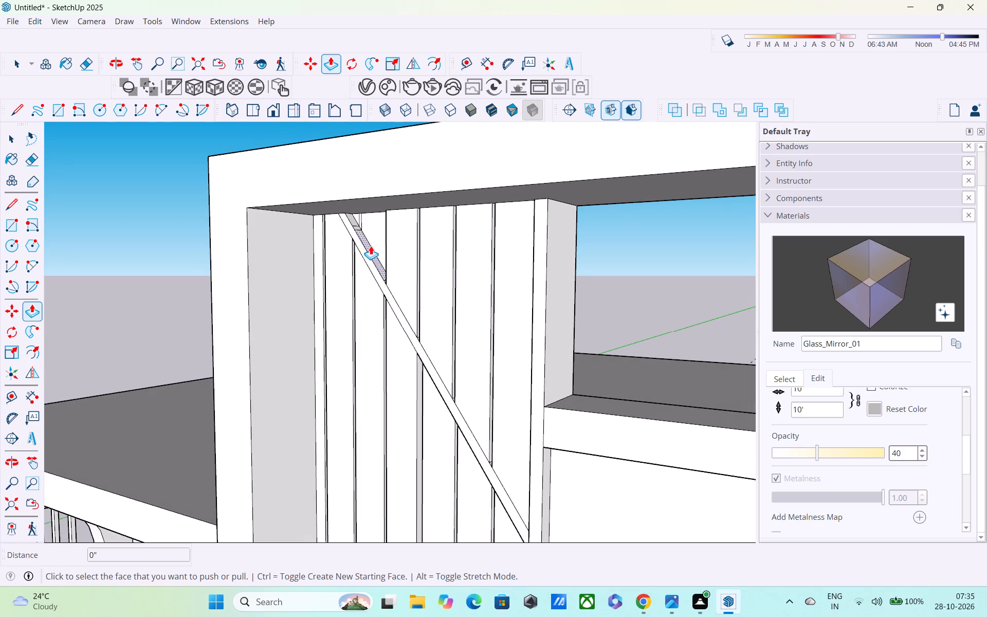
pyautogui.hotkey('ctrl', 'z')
# Pull the remaining recessed slat piece above the diagonal, near the panel's top, out by 1".
pyautogui.click(373, 243)
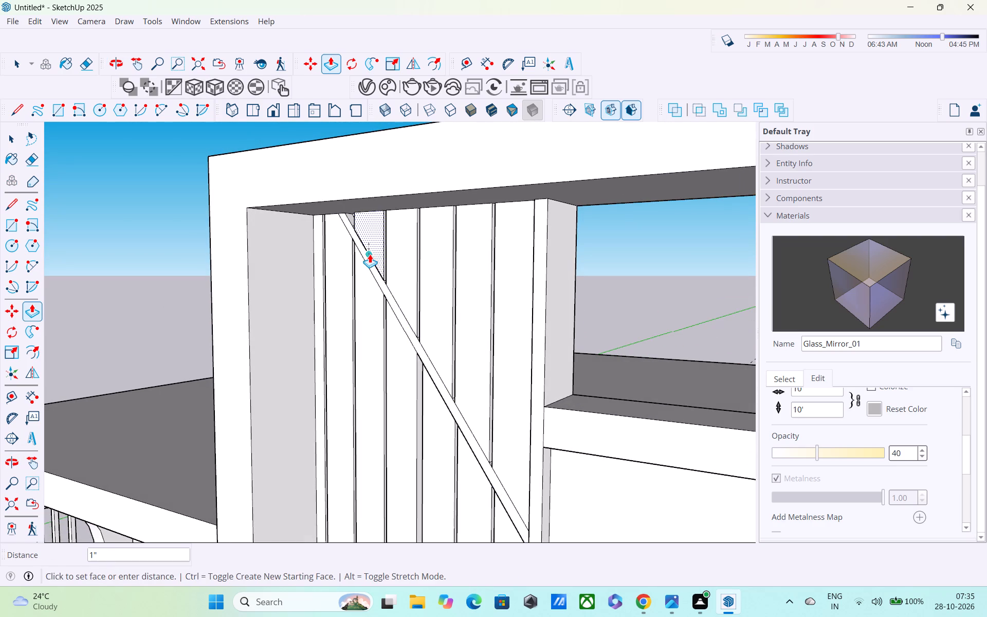
pyautogui.click(369, 257)
# Pull the small triangular slat piece where the diagonal meets the panel's top out by about 1 7/8", flush with the band.
pyautogui.moveTo(355, 293); pyautogui.dragTo(423, 212, button='middle')
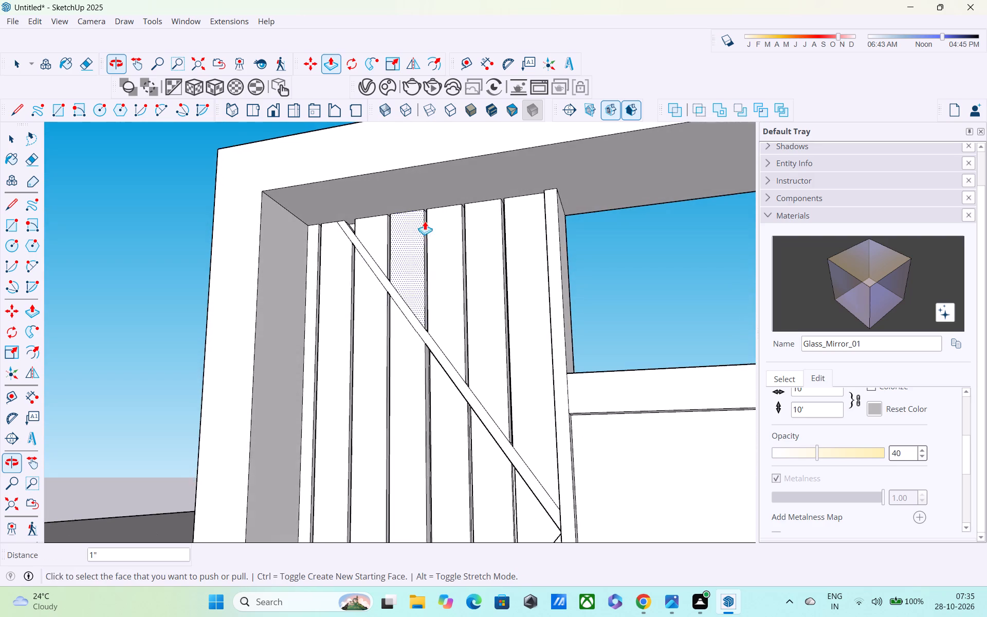
pyautogui.scroll(-5, 381, 300)
pyautogui.scroll(14, 358, 240)
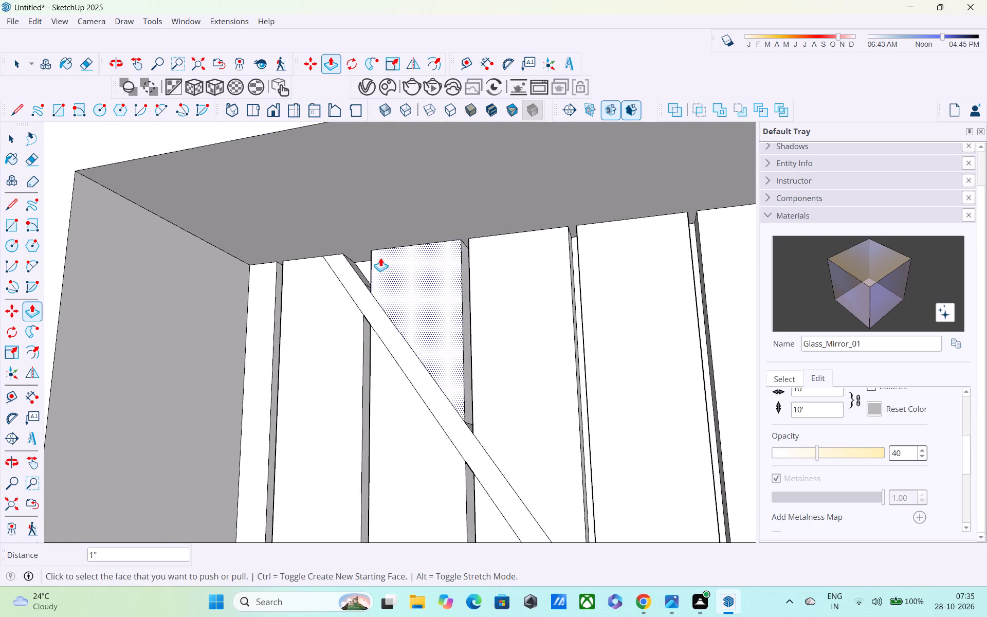
pyautogui.scroll(4, 380, 258)
pyautogui.doubleClick(351, 271)
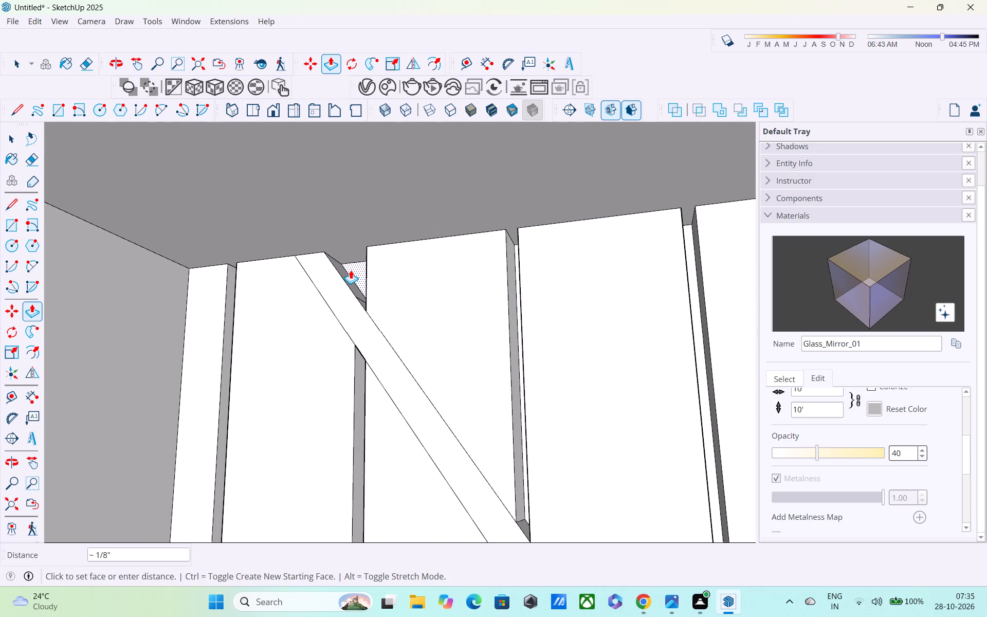
pyautogui.doubleClick(351, 270)
pyautogui.moveTo(354, 268); pyautogui.dragTo(344, 285)
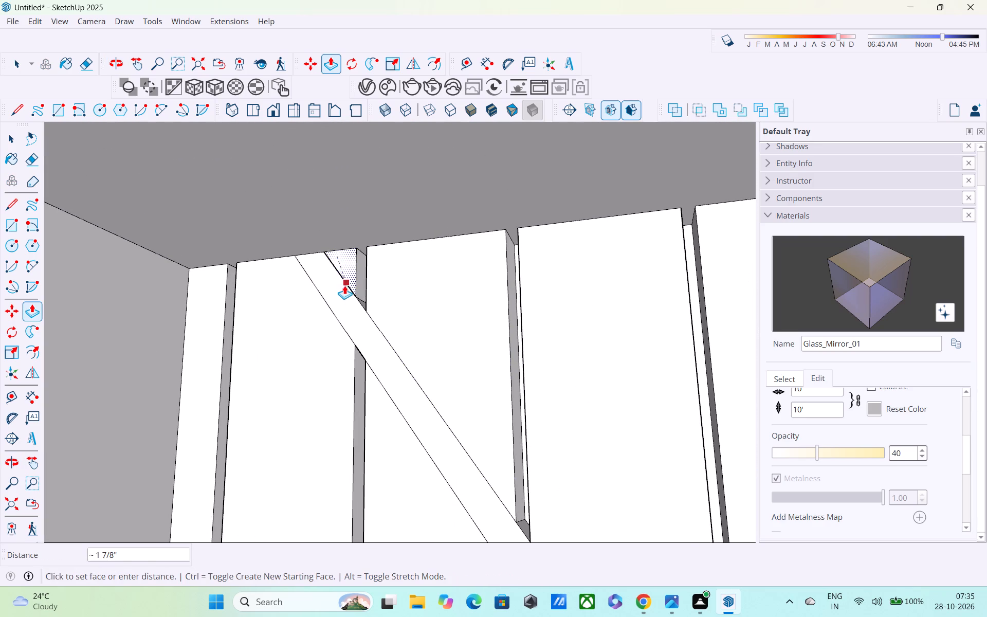
pyautogui.moveTo(344, 285); pyautogui.dragTo(341, 288)
# Inspect the top of the grooved panel and the upper facade with its wall opening from several angles.
pyautogui.scroll(-11, 341, 289)
pyautogui.scroll(-6, 341, 352)
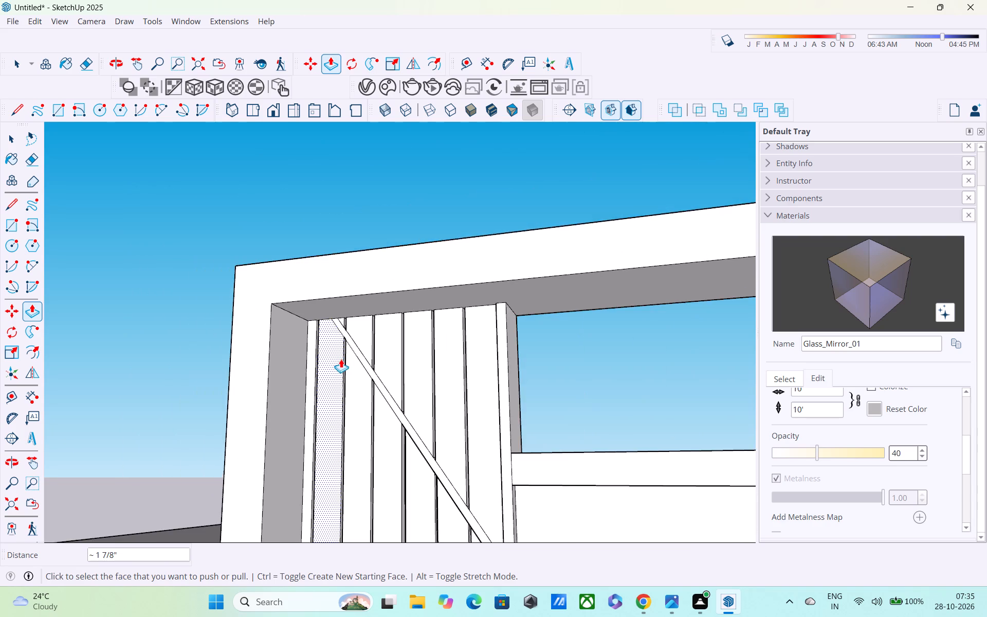
pyautogui.scroll(-7, 341, 359)
pyautogui.moveTo(342, 373); pyautogui.dragTo(383, 425, button='middle')
pyautogui.press('space')
pyautogui.press('space')
pyautogui.moveTo(529, 379); pyautogui.dragTo(523, 382, button='middle')
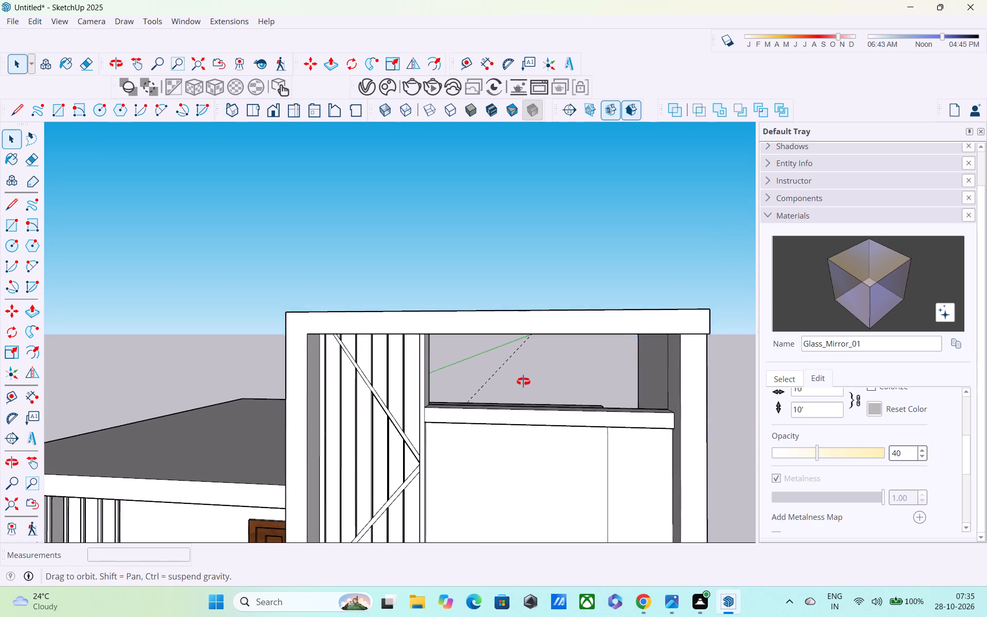
pyautogui.moveTo(523, 382); pyautogui.dragTo(425, 354, button='middle')
pyautogui.scroll(-5, 408, 354)
pyautogui.scroll(-3, 397, 412)
pyautogui.moveTo(408, 425); pyautogui.dragTo(446, 351, button='middle')
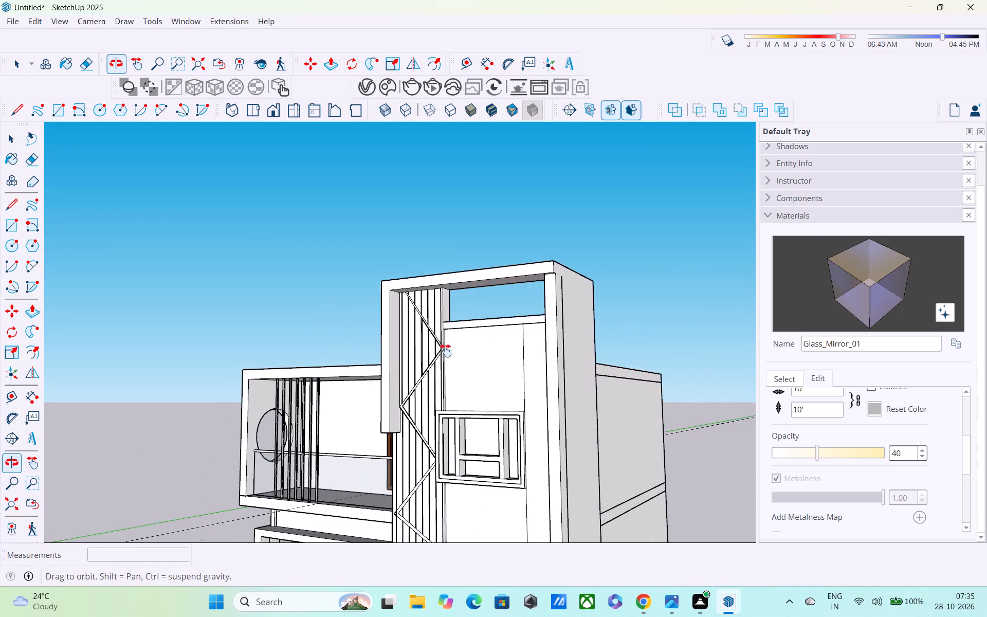
pyautogui.moveTo(446, 351); pyautogui.dragTo(449, 346, button='middle')
pyautogui.scroll(-5, 449, 346)
pyautogui.keyDown('shift'); pyautogui.moveTo(447, 373); pyautogui.dragTo(490, 434, button='middle'); pyautogui.keyUp('shift')
pyautogui.scroll(9, 500, 358)
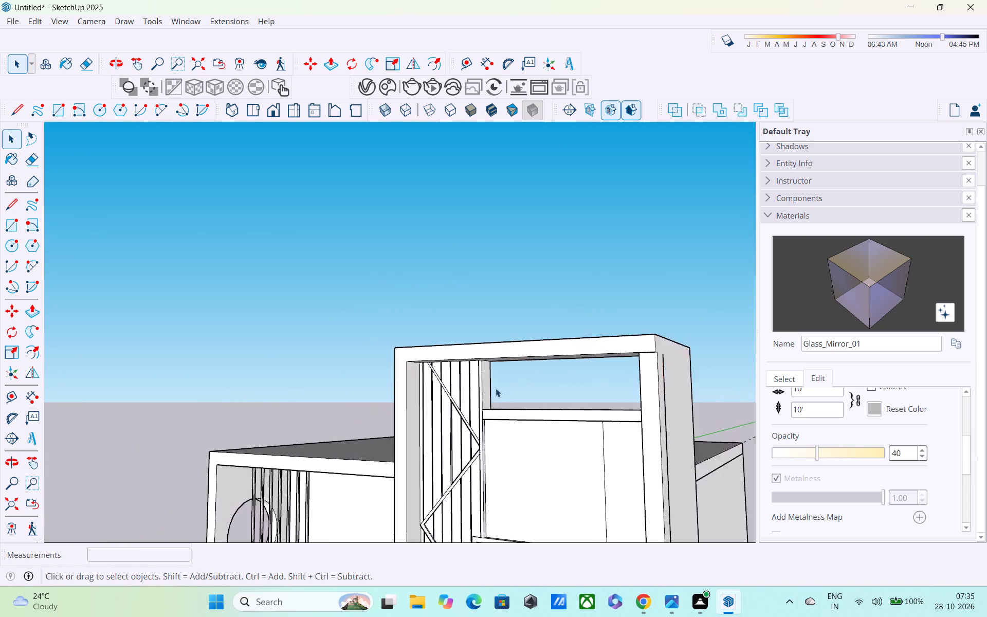
pyautogui.scroll(5, 496, 388)
pyautogui.scroll(-5, 487, 390)
pyautogui.keyDown('shift'); pyautogui.moveTo(482, 400); pyautogui.dragTo(412, 349, button='middle'); pyautogui.keyUp('shift')
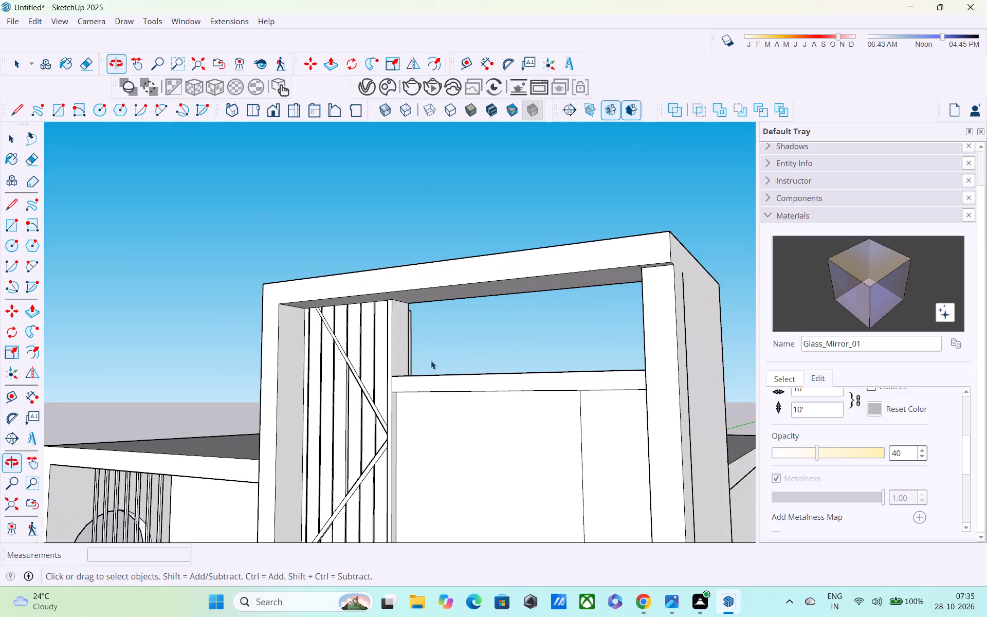
pyautogui.scroll(2, 583, 425)
# Delete the stray vertical edge on the wall face between the window and the horizontal band.
pyautogui.moveTo(573, 422); pyautogui.dragTo(572, 437, button='middle')
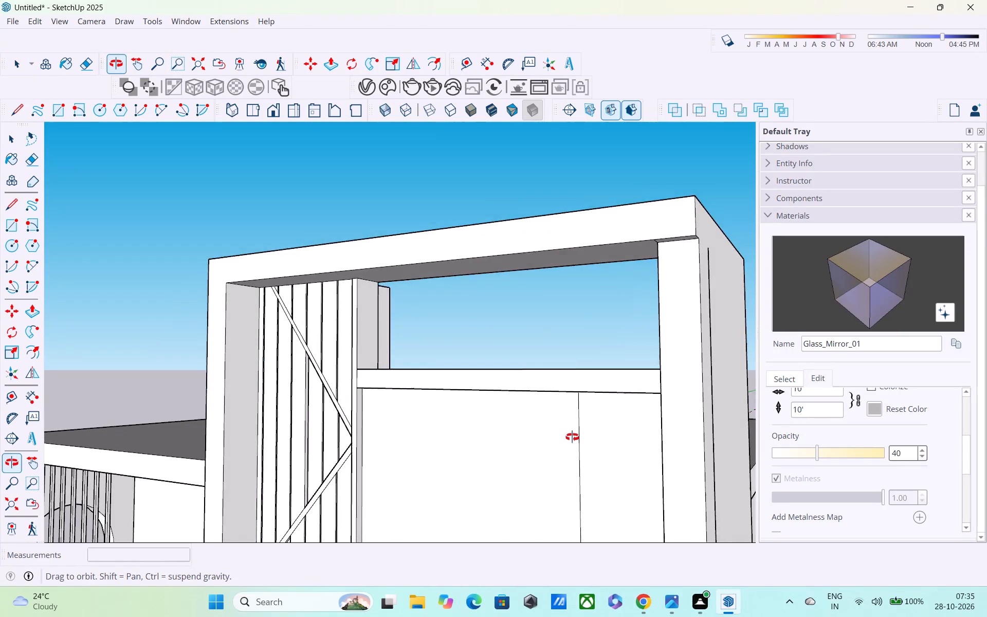
pyautogui.moveTo(572, 437); pyautogui.dragTo(575, 312, button='middle')
pyautogui.scroll(-5, 576, 312)
pyautogui.scroll(1, 576, 376)
pyautogui.click(581, 365)
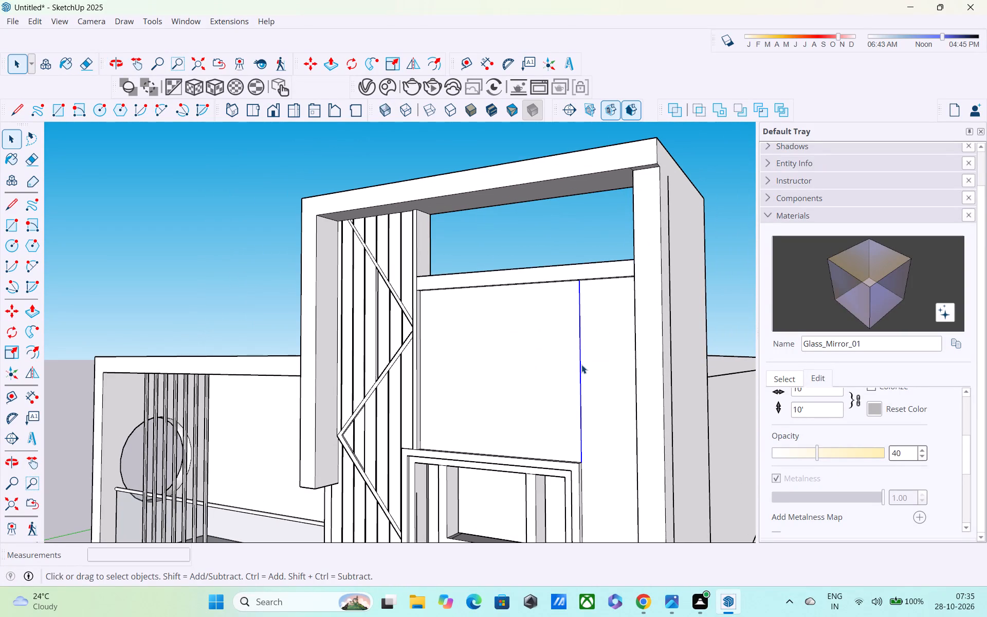
pyautogui.press('Delete')
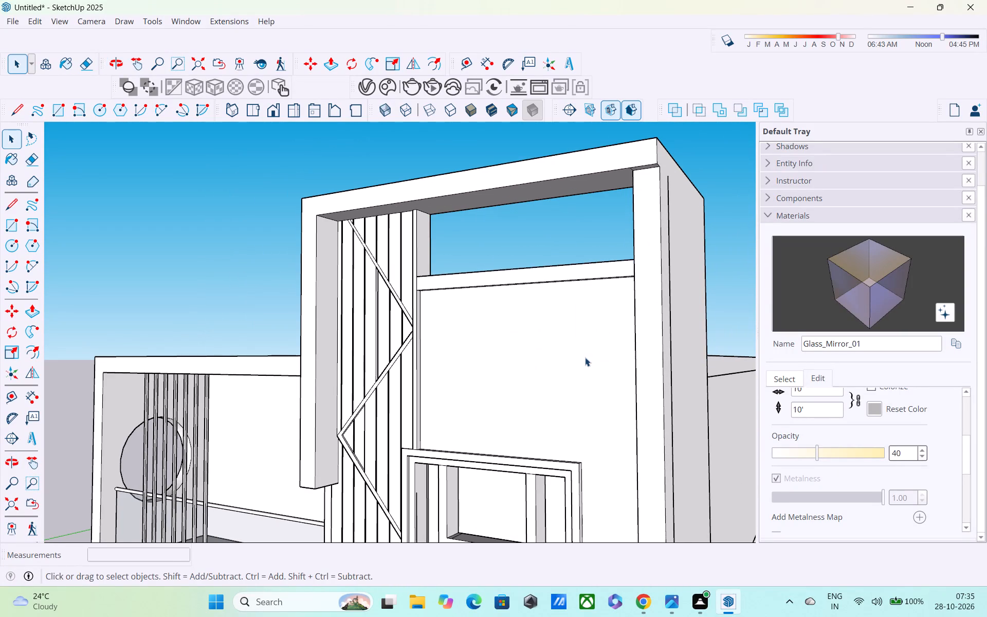
# Delete the stray vertical edge on the window's inner side face nearest the grooved panel.
pyautogui.keyDown('shift'); pyautogui.moveTo(581, 365); pyautogui.dragTo(574, 240, button='middle'); pyautogui.keyUp('shift')
pyautogui.scroll(4, 349, 413)
pyautogui.scroll(7, 447, 388)
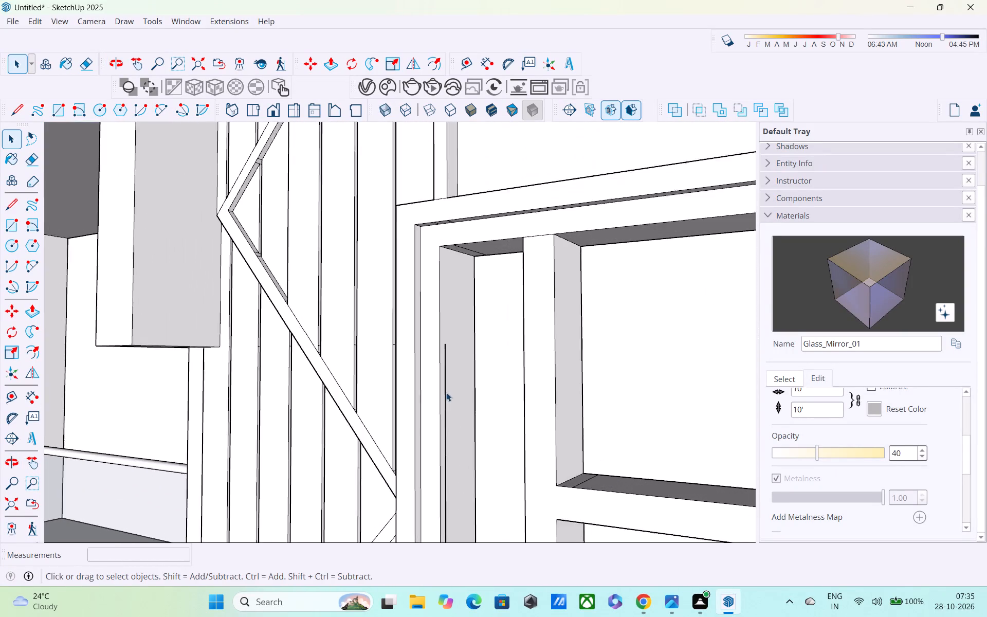
pyautogui.scroll(1, 446, 392)
pyautogui.click(445, 393)
pyautogui.press('Delete')
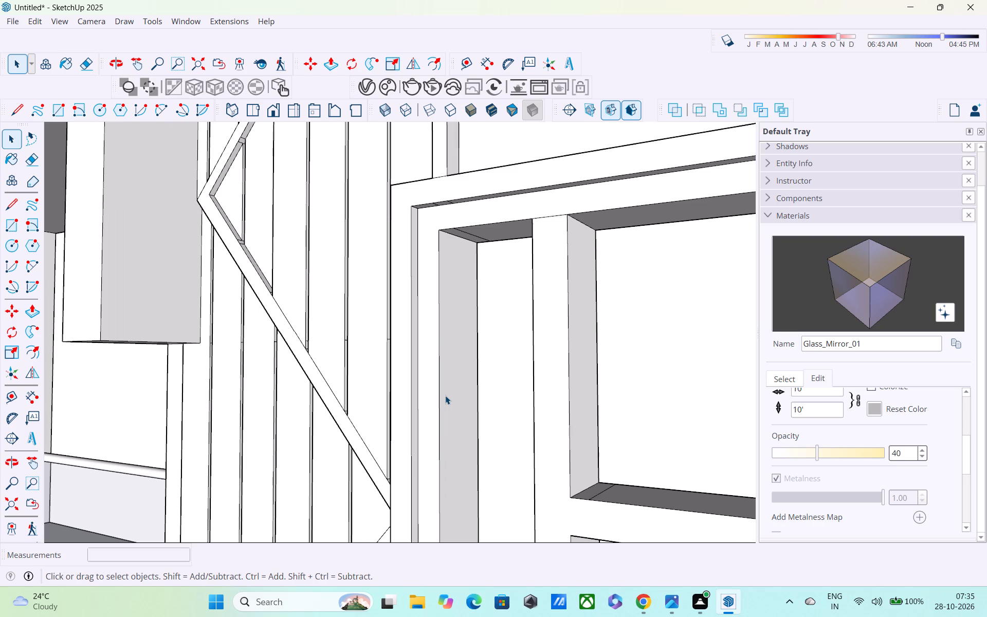
# Erase the two short stray edges crossing the window's bottom sill, one in each of the two lower openings.
pyautogui.scroll(-8, 445, 401)
pyautogui.scroll(1, 450, 409)
pyautogui.scroll(-3, 450, 409)
pyautogui.scroll(1, 456, 447)
pyautogui.keyDown('shift'); pyautogui.moveTo(457, 450); pyautogui.dragTo(428, 314, button='middle'); pyautogui.keyUp('shift')
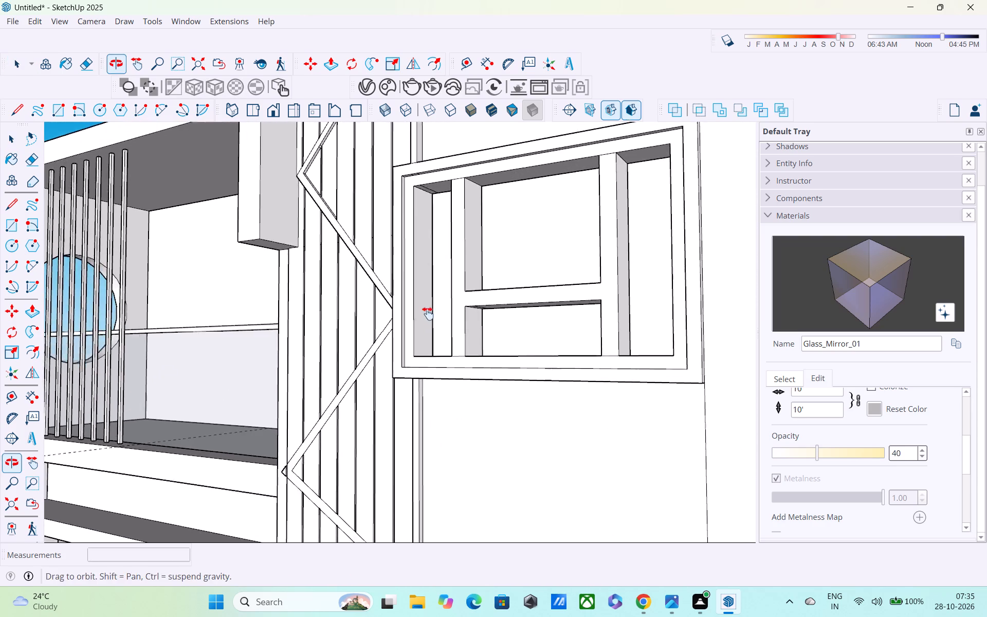
pyautogui.keyDown('shift'); pyautogui.moveTo(428, 314); pyautogui.dragTo(427, 313, button='middle'); pyautogui.keyUp('shift')
pyautogui.moveTo(439, 345); pyautogui.dragTo(484, 533, button='middle')
pyautogui.scroll(5, 465, 503)
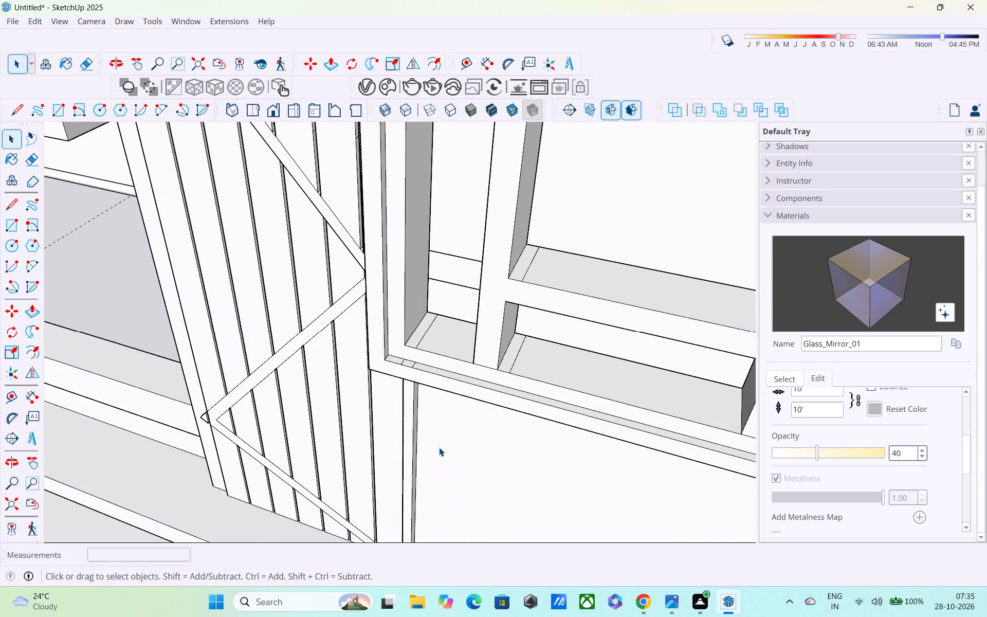
pyautogui.press('e')
pyautogui.scroll(4, 431, 359)
pyautogui.click(416, 330)
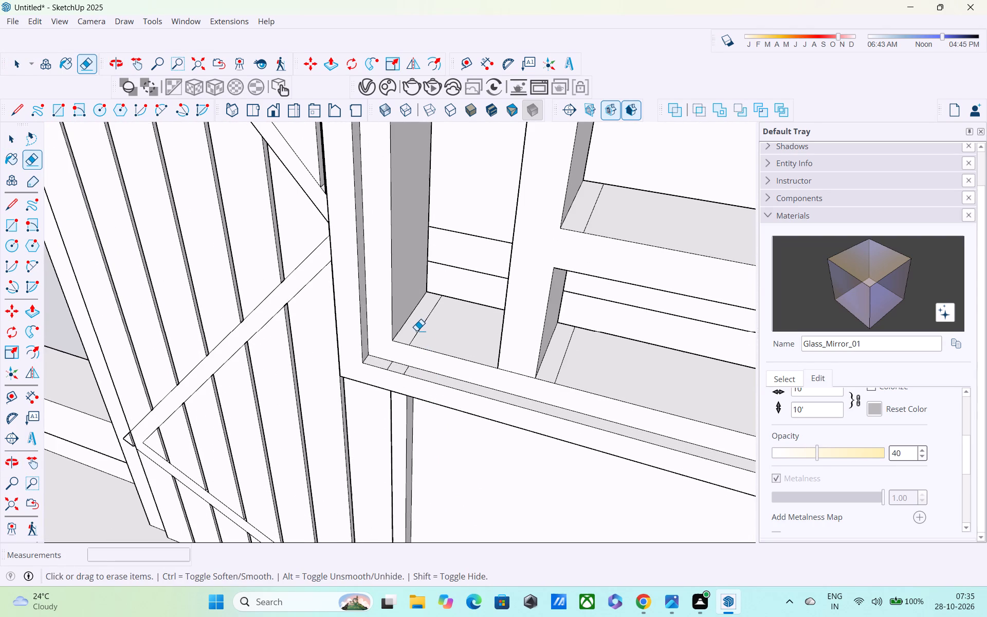
pyautogui.click(417, 332)
pyautogui.click(561, 368)
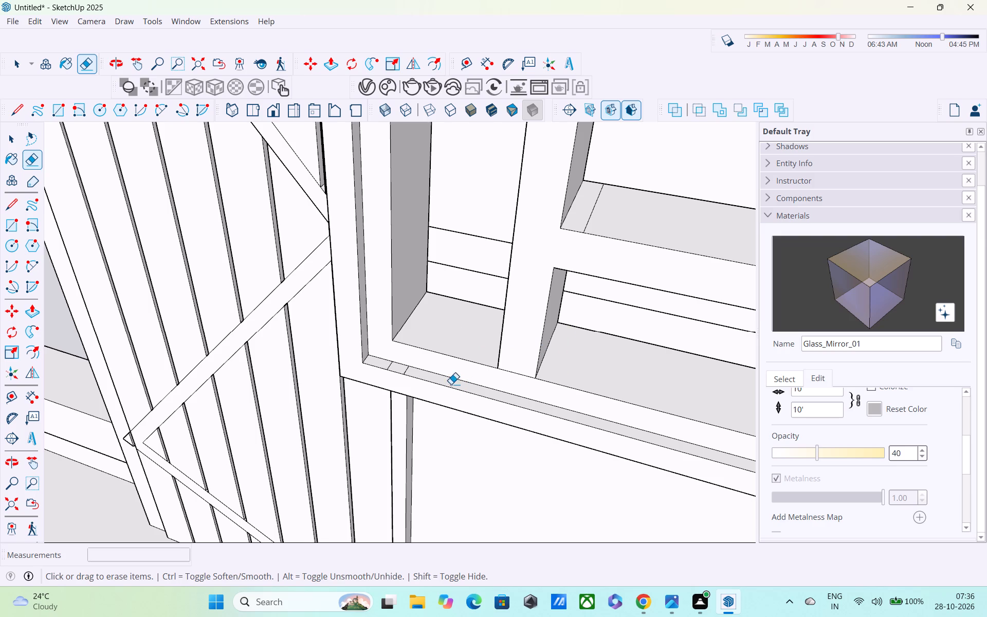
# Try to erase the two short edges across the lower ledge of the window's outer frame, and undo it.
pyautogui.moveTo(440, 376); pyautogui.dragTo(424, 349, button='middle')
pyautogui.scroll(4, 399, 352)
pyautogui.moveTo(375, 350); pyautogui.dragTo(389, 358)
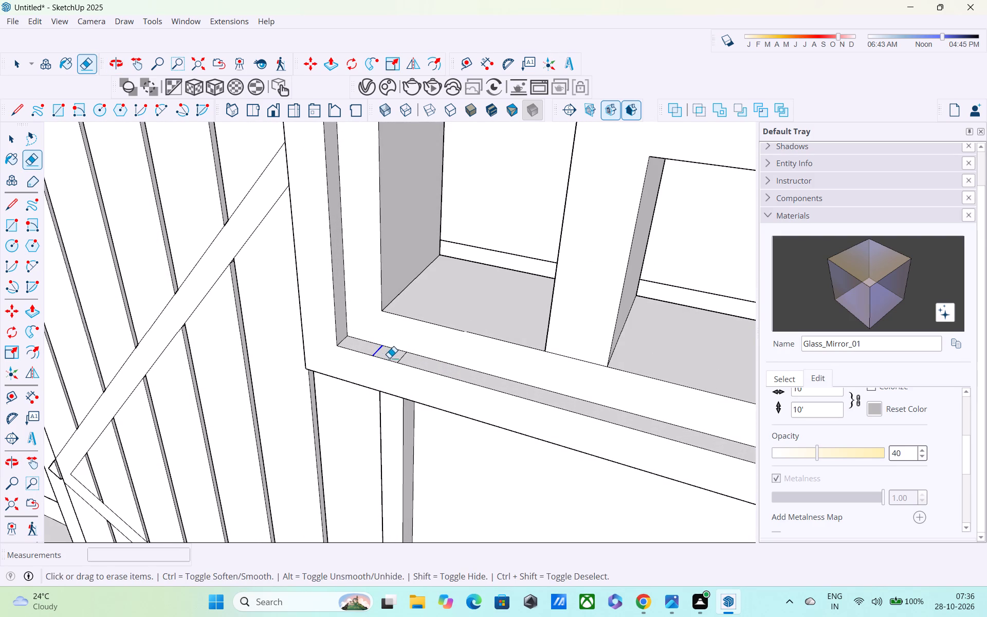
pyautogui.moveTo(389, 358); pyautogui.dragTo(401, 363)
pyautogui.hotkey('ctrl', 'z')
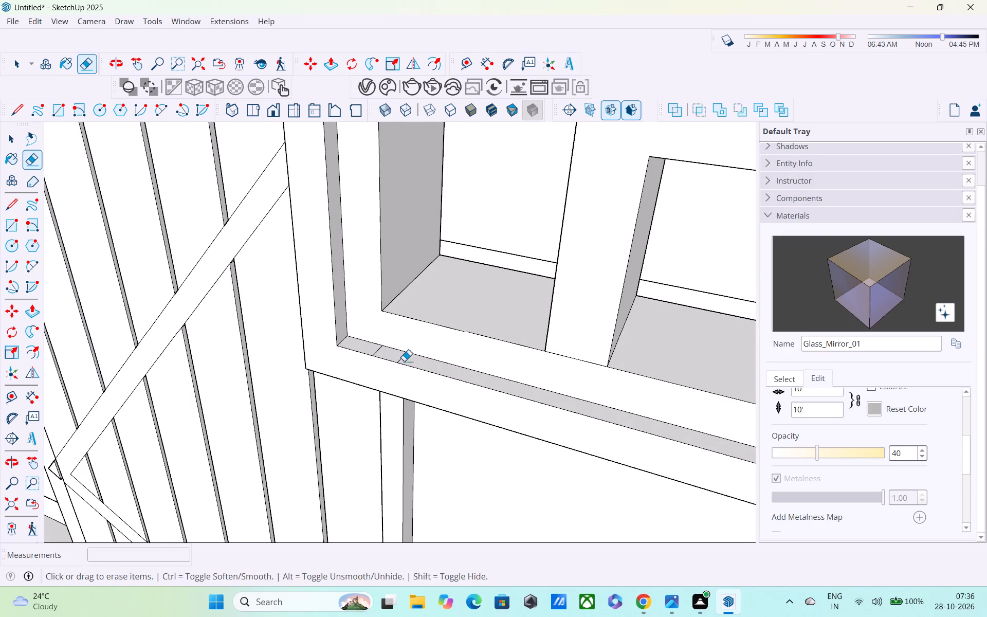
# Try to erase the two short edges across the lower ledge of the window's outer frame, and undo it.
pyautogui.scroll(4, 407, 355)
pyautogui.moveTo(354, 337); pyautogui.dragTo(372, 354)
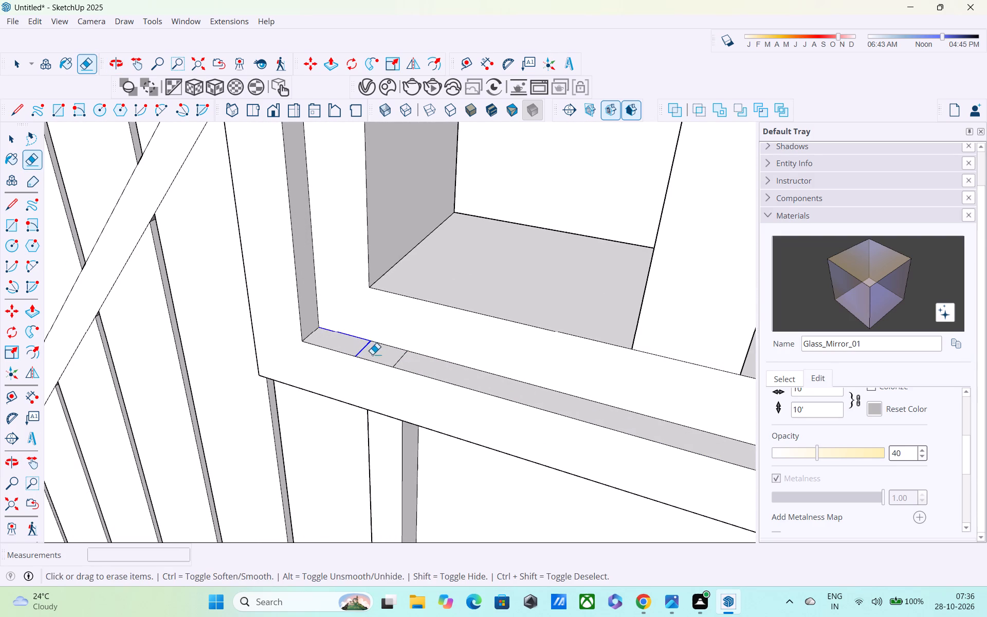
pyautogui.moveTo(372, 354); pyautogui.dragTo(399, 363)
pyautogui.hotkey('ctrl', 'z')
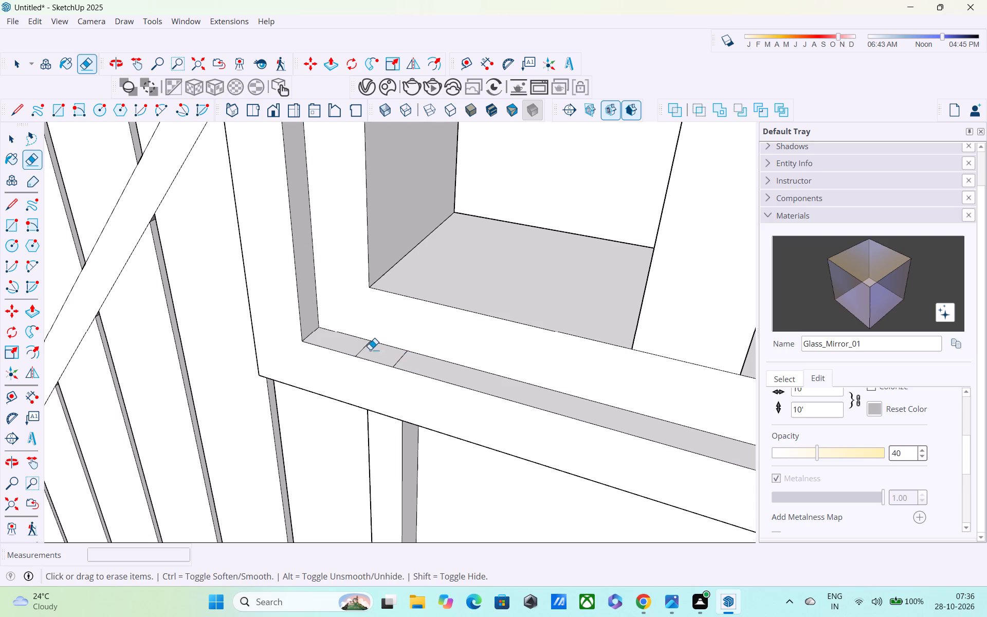
# Erase the two short stray edges across the lower ledge of the window's outer frame, near the corner by the grooved panel.
pyautogui.moveTo(362, 344); pyautogui.dragTo(391, 359)
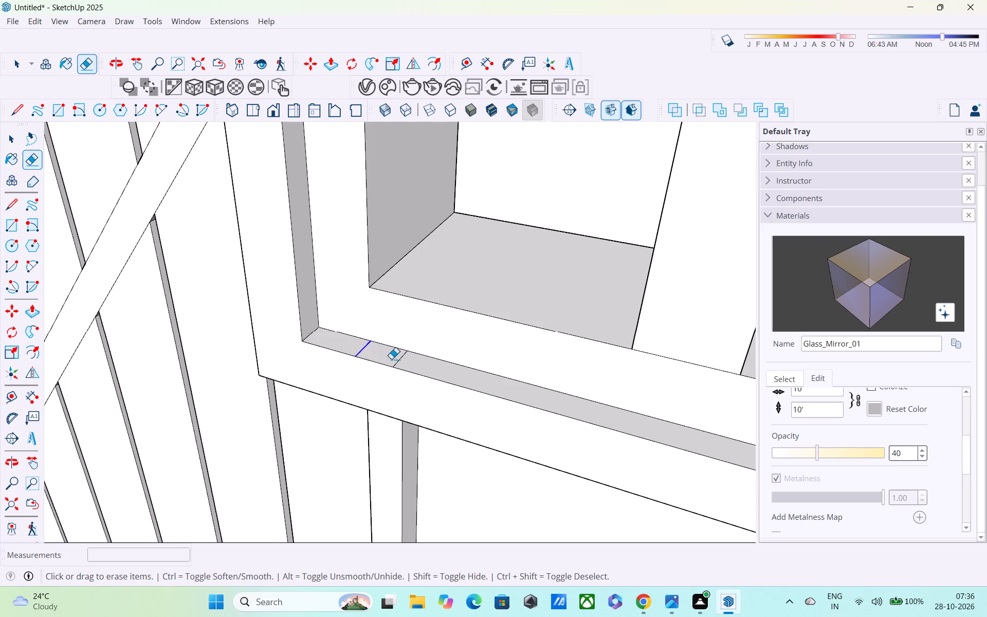
pyautogui.moveTo(391, 359); pyautogui.dragTo(411, 367)
pyautogui.scroll(-5, 411, 367)
pyautogui.keyDown('shift'); pyautogui.moveTo(417, 369); pyautogui.dragTo(240, 365, button='middle'); pyautogui.keyUp('shift')
pyautogui.scroll(-3, 239, 366)
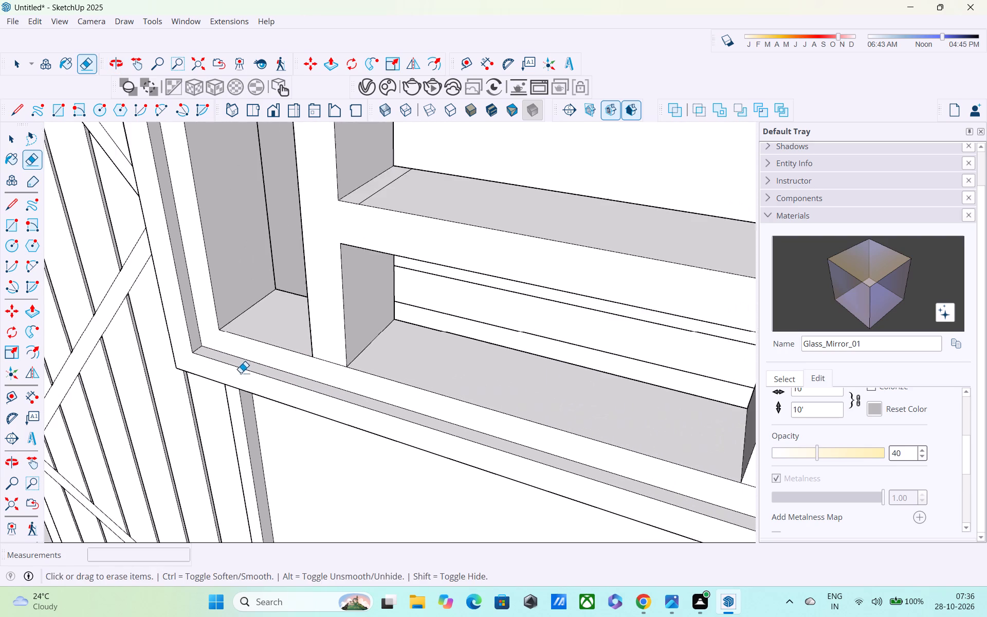
# Erase the short stray edge across the top of the window's middle rail, at the end nearest the grooved panel.
pyautogui.scroll(-2, 241, 373)
pyautogui.keyDown('shift'); pyautogui.moveTo(517, 372); pyautogui.dragTo(325, 325, button='middle'); pyautogui.keyUp('shift')
pyautogui.scroll(-3, 316, 338)
pyautogui.keyDown('shift'); pyautogui.moveTo(341, 347); pyautogui.dragTo(477, 514, button='middle'); pyautogui.keyUp('shift')
pyautogui.keyDown('shift'); pyautogui.scroll(-1, 443, 464); pyautogui.keyUp('shift')
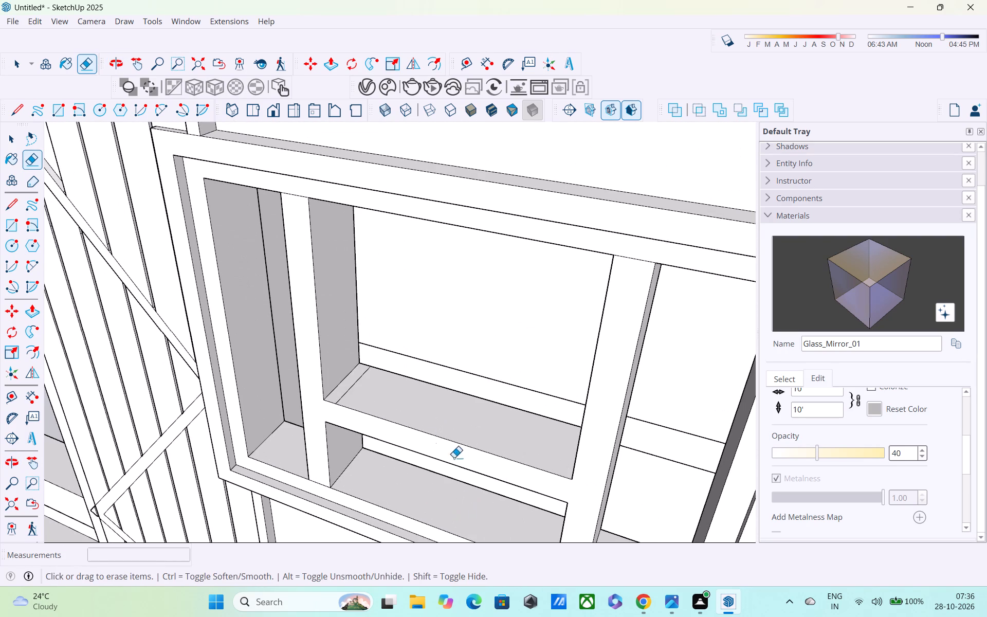
pyautogui.click(351, 385)
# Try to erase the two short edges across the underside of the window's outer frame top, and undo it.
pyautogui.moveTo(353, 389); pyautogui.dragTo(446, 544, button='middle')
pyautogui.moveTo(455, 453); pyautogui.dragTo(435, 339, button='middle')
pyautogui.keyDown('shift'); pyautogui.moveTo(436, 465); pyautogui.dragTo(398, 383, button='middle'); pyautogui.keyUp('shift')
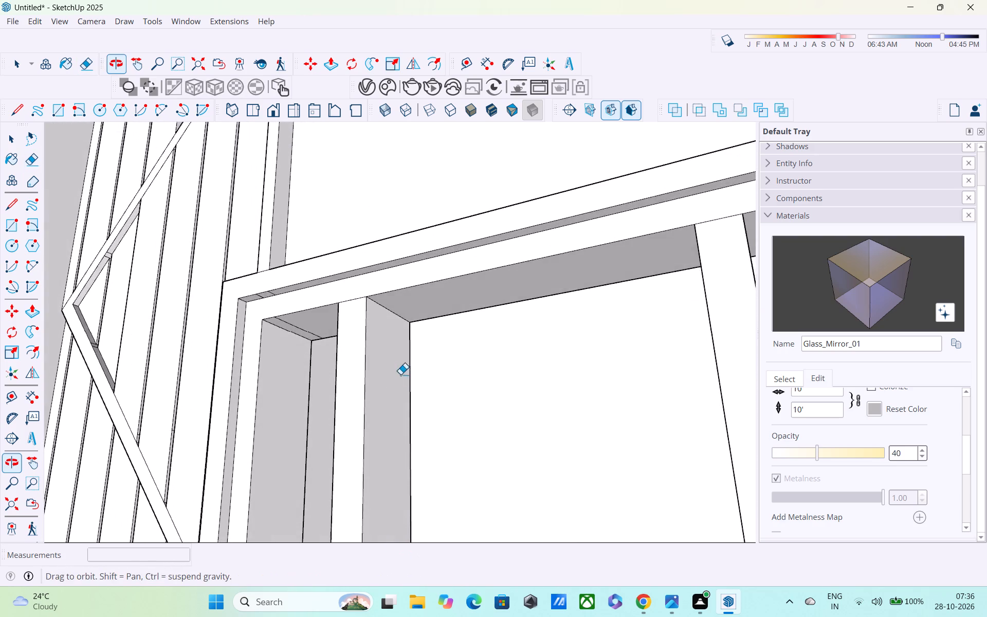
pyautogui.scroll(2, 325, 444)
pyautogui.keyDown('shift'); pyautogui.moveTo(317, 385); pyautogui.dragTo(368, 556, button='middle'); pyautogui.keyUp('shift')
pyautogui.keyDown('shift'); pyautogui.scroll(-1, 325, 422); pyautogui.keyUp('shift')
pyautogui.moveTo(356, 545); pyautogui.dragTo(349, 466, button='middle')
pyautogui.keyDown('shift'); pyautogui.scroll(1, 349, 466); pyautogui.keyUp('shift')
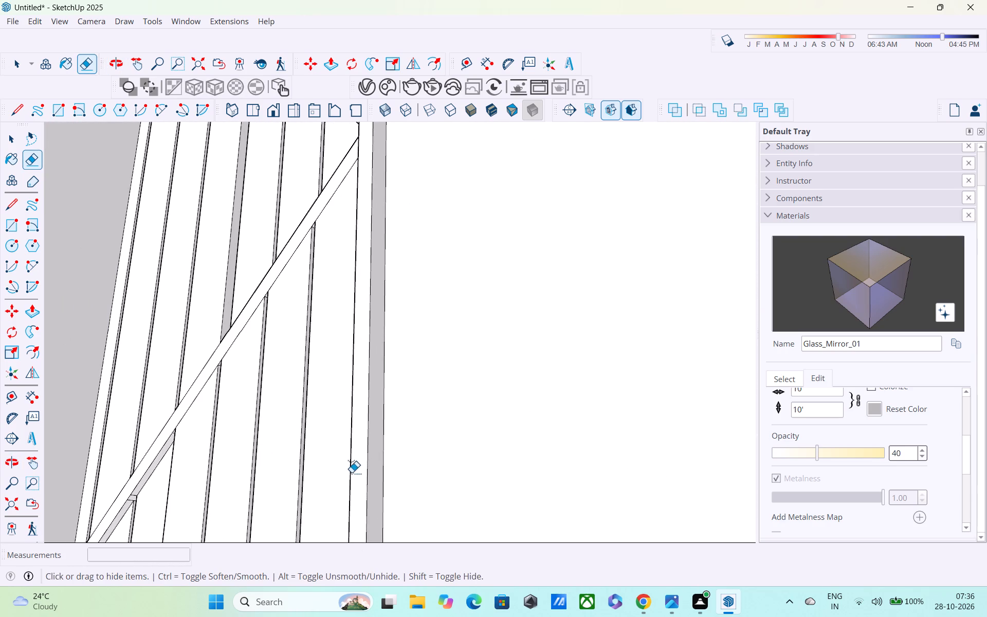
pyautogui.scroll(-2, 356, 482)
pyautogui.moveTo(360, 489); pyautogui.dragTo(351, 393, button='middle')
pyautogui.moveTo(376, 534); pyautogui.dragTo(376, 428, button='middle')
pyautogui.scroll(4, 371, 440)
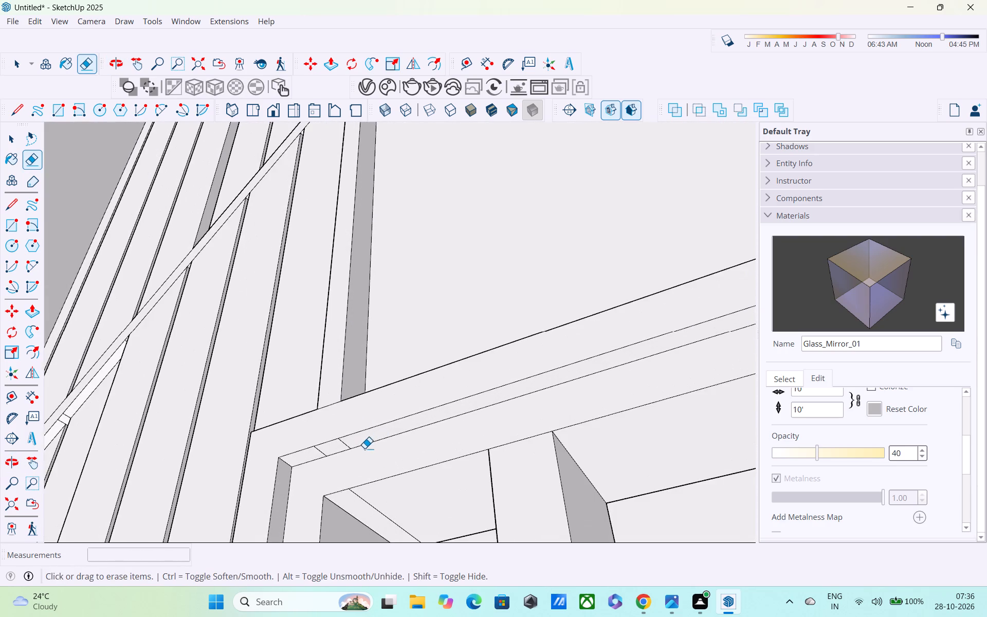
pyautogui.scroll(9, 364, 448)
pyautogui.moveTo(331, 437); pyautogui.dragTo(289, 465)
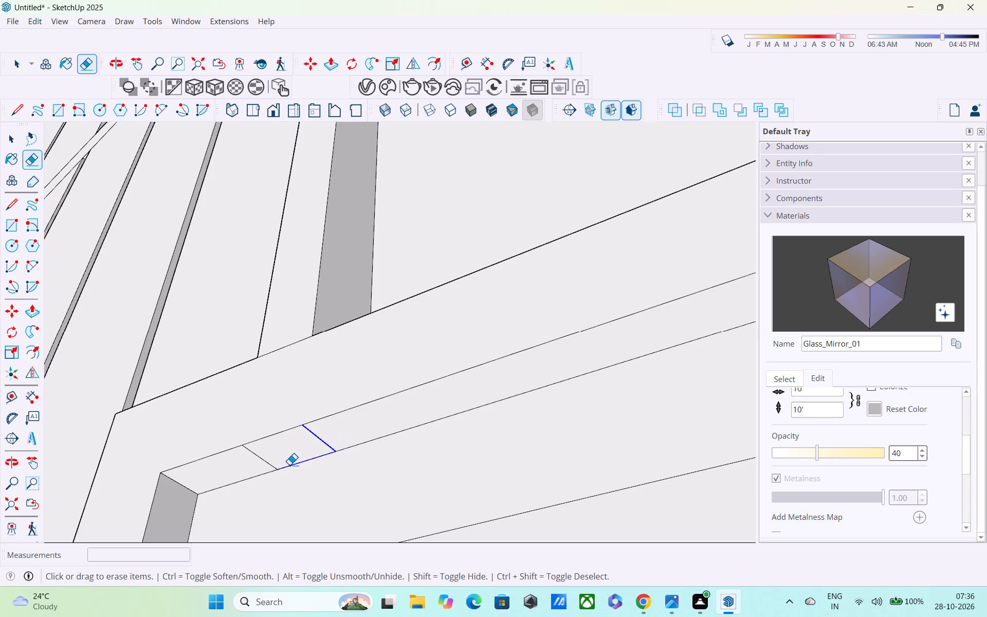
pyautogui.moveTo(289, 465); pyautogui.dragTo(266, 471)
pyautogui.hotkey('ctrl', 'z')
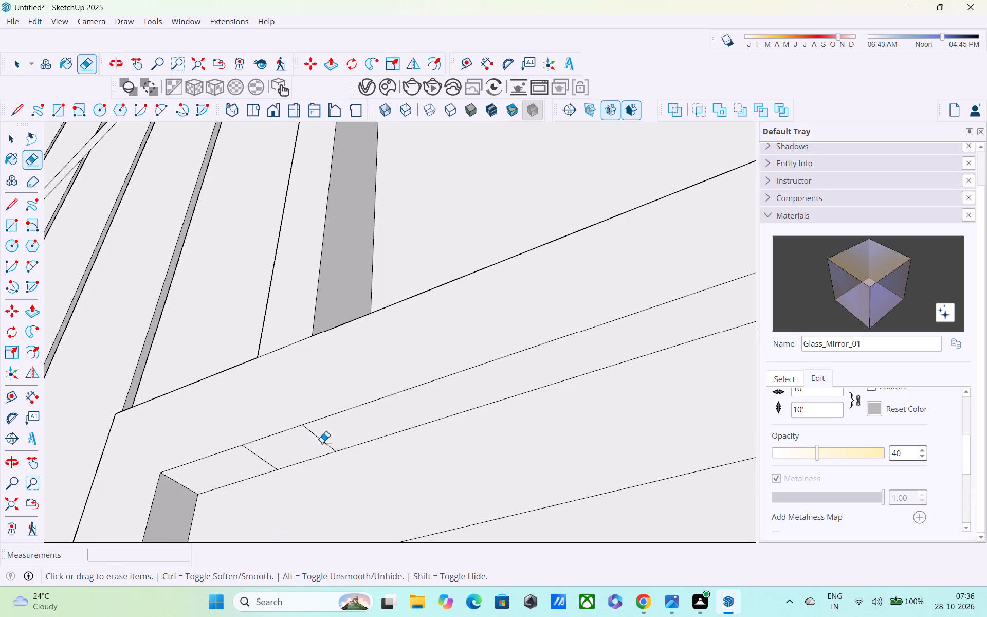
# Erase the two short stray edges across the underside of the window's outer frame top, near the grooved panel.
pyautogui.moveTo(324, 438); pyautogui.dragTo(250, 476)
pyautogui.scroll(-5, 245, 477)
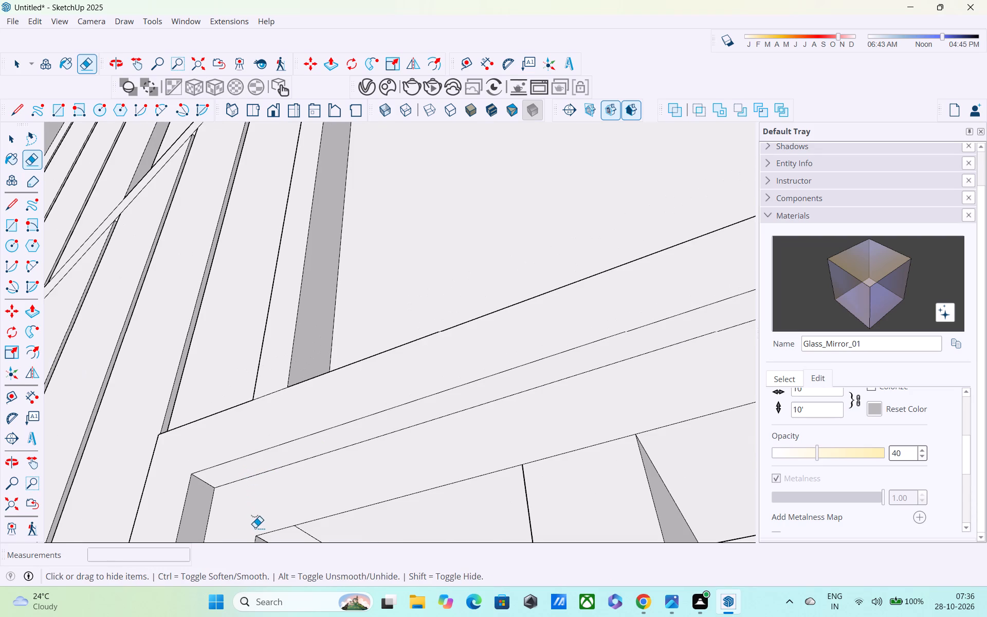
# Erase the stray edge across the top inner face of the narrow window opening nearest the grooved panel.
pyautogui.keyDown('shift'); pyautogui.scroll(2, 209, 476); pyautogui.keyUp('shift')
pyautogui.scroll(-5, 215, 520)
pyautogui.scroll(1, 590, 539)
pyautogui.scroll(-2, 488, 403)
pyautogui.moveTo(507, 479); pyautogui.dragTo(492, 418, button='middle')
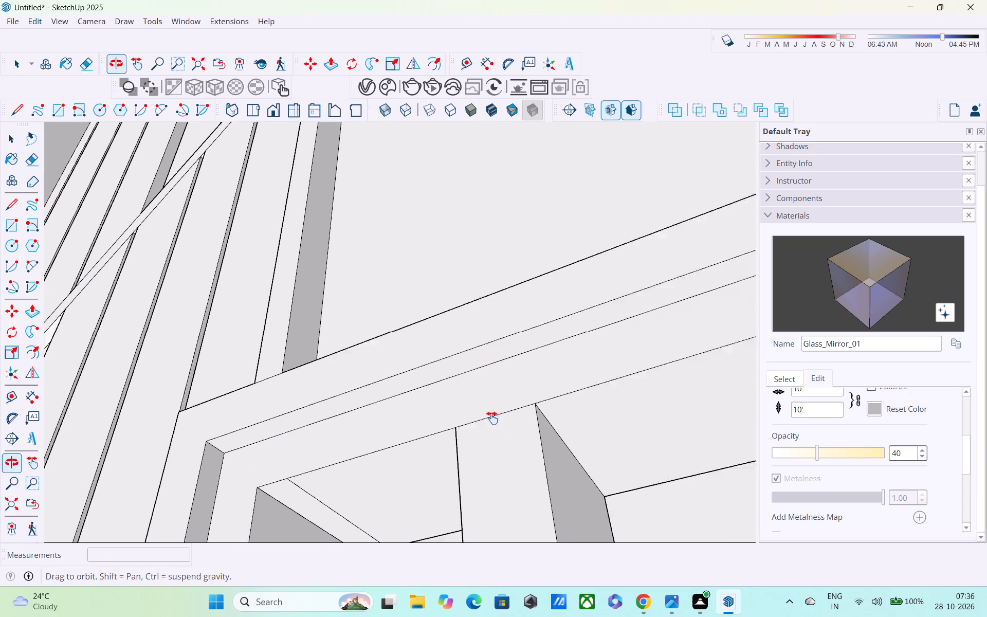
pyautogui.moveTo(492, 418); pyautogui.dragTo(454, 311, button='middle')
pyautogui.scroll(3, 312, 424)
pyautogui.moveTo(302, 393); pyautogui.dragTo(298, 408)
pyautogui.scroll(-5, 298, 409)
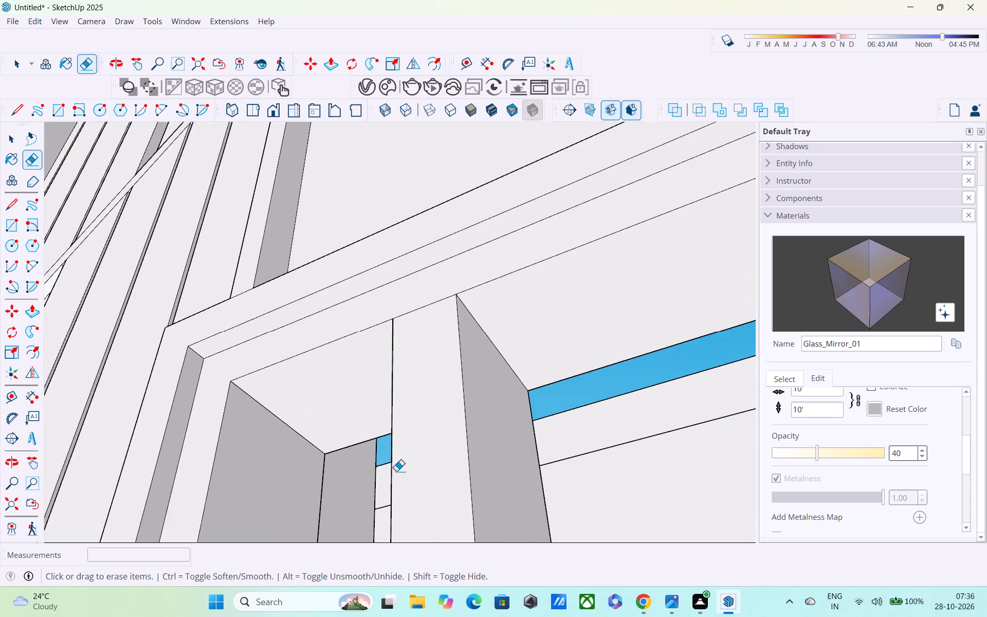
# Erase the short stray edge across the underside of the window's middle rail, above the lower central opening.
pyautogui.keyDown('shift'); pyautogui.scroll(-1, 422, 462); pyautogui.keyUp('shift')
pyautogui.keyDown('shift'); pyautogui.moveTo(422, 451); pyautogui.dragTo(357, 354, button='middle'); pyautogui.keyUp('shift')
pyautogui.scroll(-5, 345, 367)
pyautogui.scroll(-11, 381, 426)
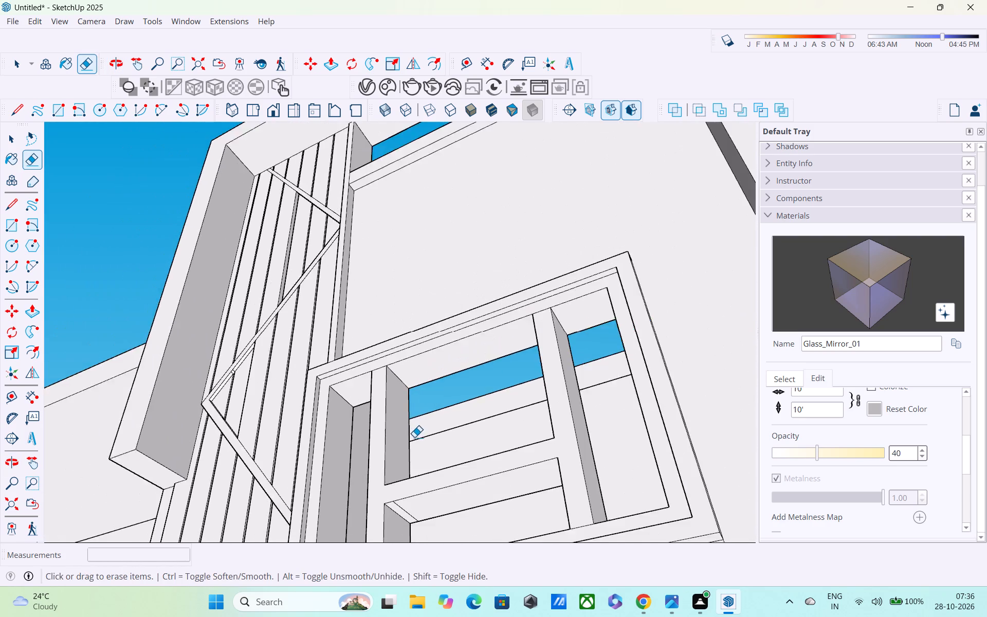
pyautogui.scroll(-4, 414, 437)
pyautogui.moveTo(466, 419); pyautogui.dragTo(580, 353, button='middle')
pyautogui.scroll(4, 241, 549)
pyautogui.scroll(4, 485, 443)
pyautogui.scroll(4, 280, 471)
pyautogui.scroll(3, 403, 446)
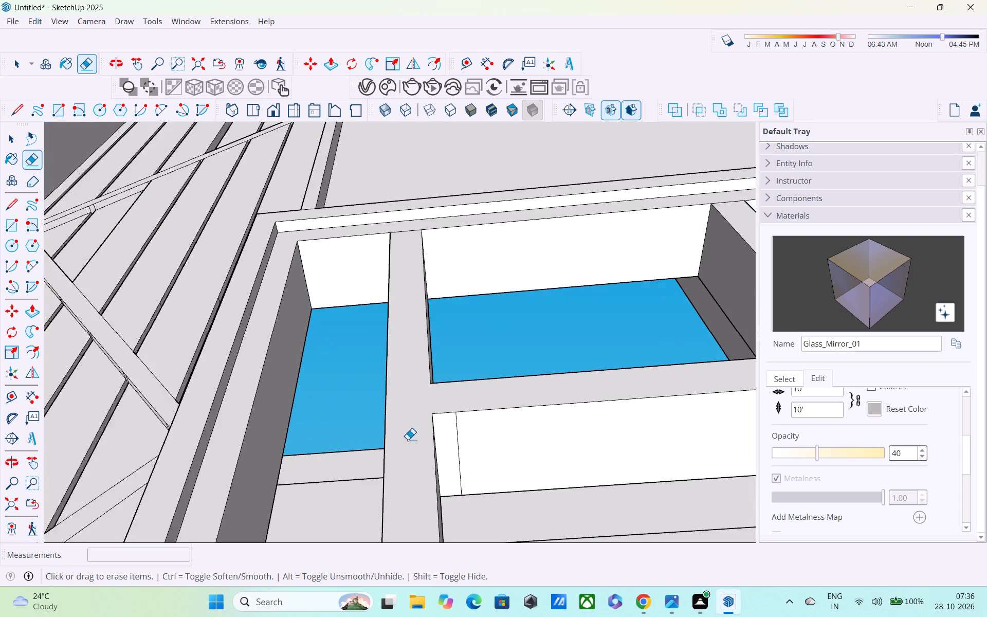
pyautogui.scroll(1, 408, 440)
pyautogui.moveTo(449, 432); pyautogui.dragTo(472, 440)
pyautogui.scroll(-6, 472, 442)
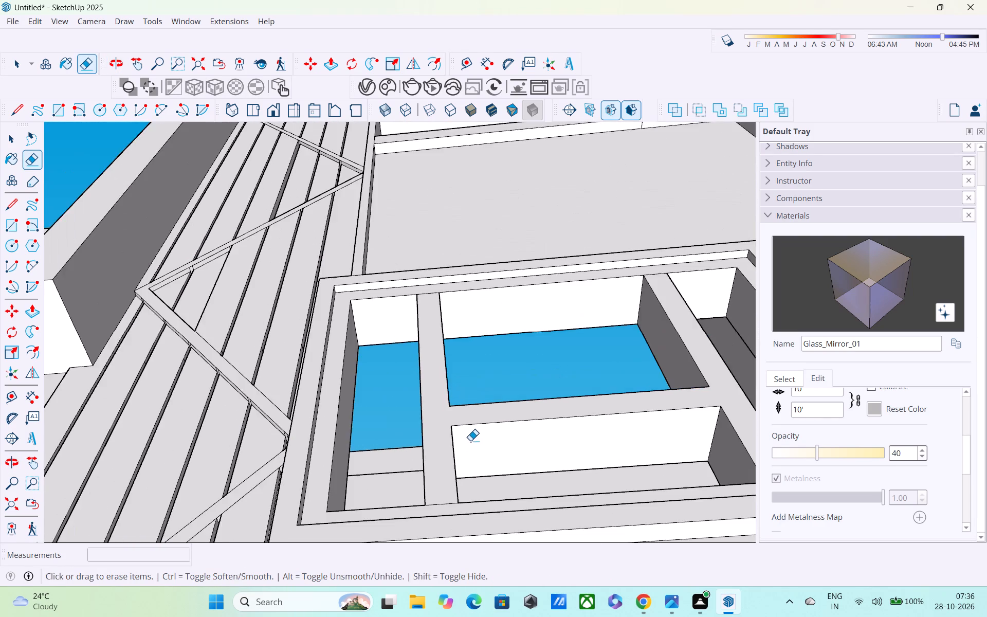
# Draw a small rectangle about 1 9/16" by 1" on top of the upper wall ledge, beside the grooved panel's side wall.
pyautogui.scroll(-6, 470, 441)
pyautogui.moveTo(469, 431); pyautogui.dragTo(480, 532, button='middle')
pyautogui.scroll(1, 476, 530)
pyautogui.scroll(-8, 453, 478)
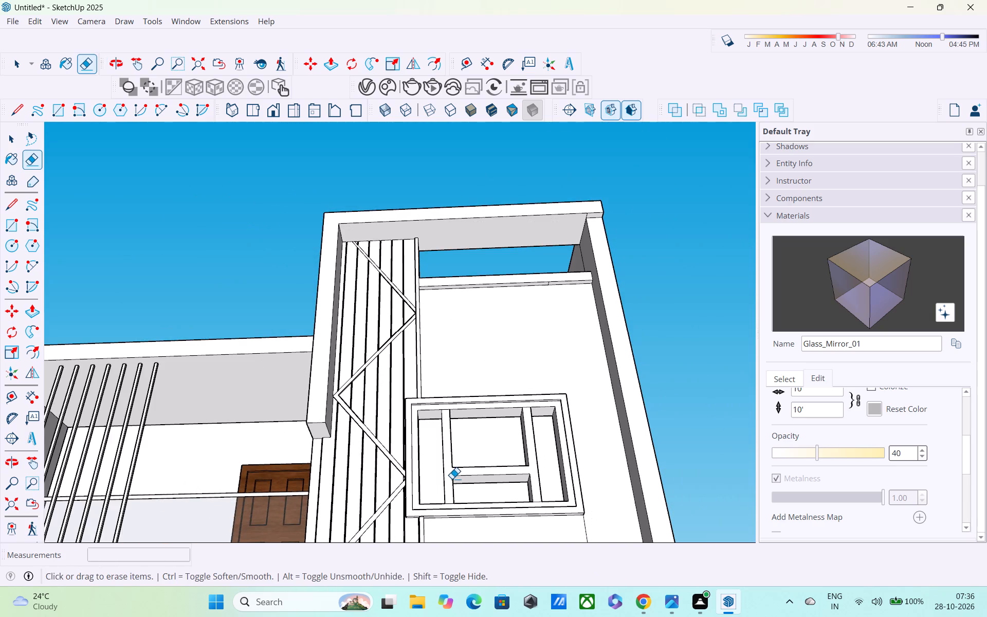
pyautogui.keyDown('shift'); pyautogui.moveTo(458, 504); pyautogui.dragTo(474, 616, button='middle'); pyautogui.keyUp('shift')
pyautogui.moveTo(473, 413); pyautogui.dragTo(231, 556, button='middle')
pyautogui.scroll(5, 428, 348)
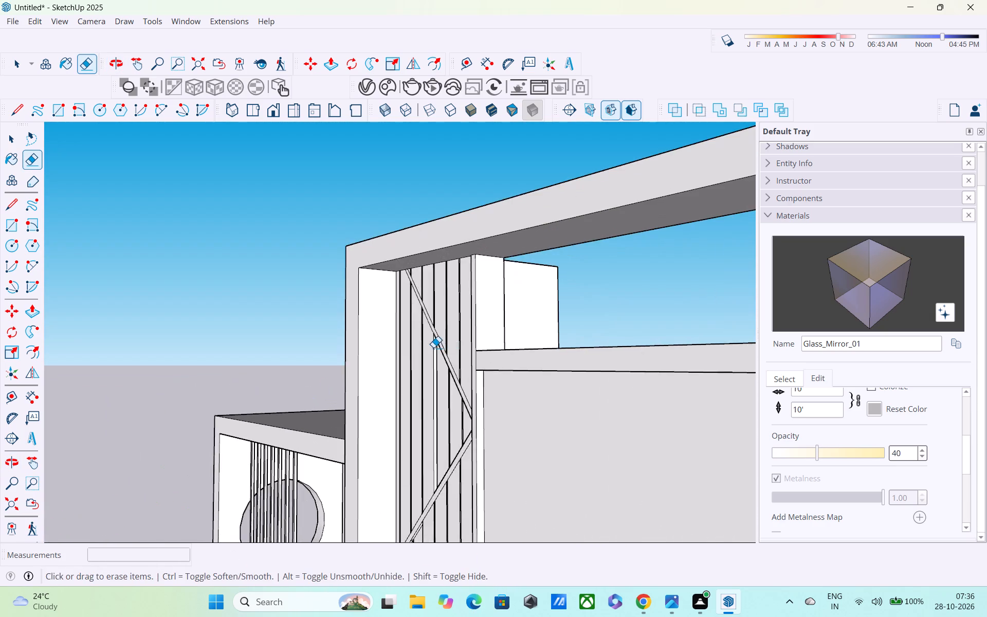
pyautogui.scroll(3, 467, 347)
pyautogui.moveTo(469, 350); pyautogui.dragTo(446, 367, button='middle')
pyautogui.scroll(3, 479, 312)
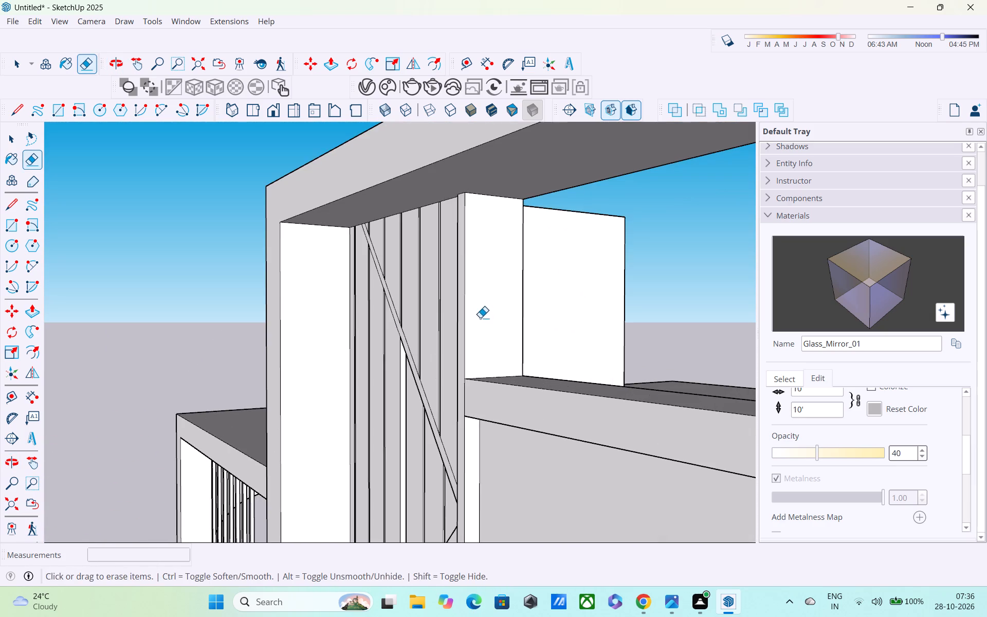
pyautogui.moveTo(482, 324); pyautogui.dragTo(445, 387, button='middle')
pyautogui.scroll(1, 445, 387)
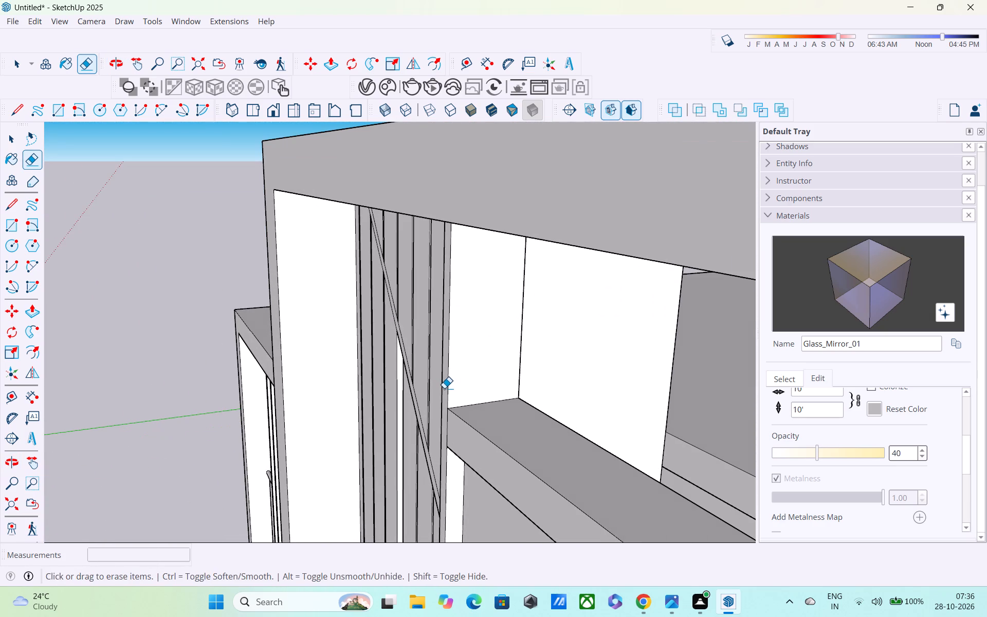
pyautogui.press('space')
pyautogui.press('r')
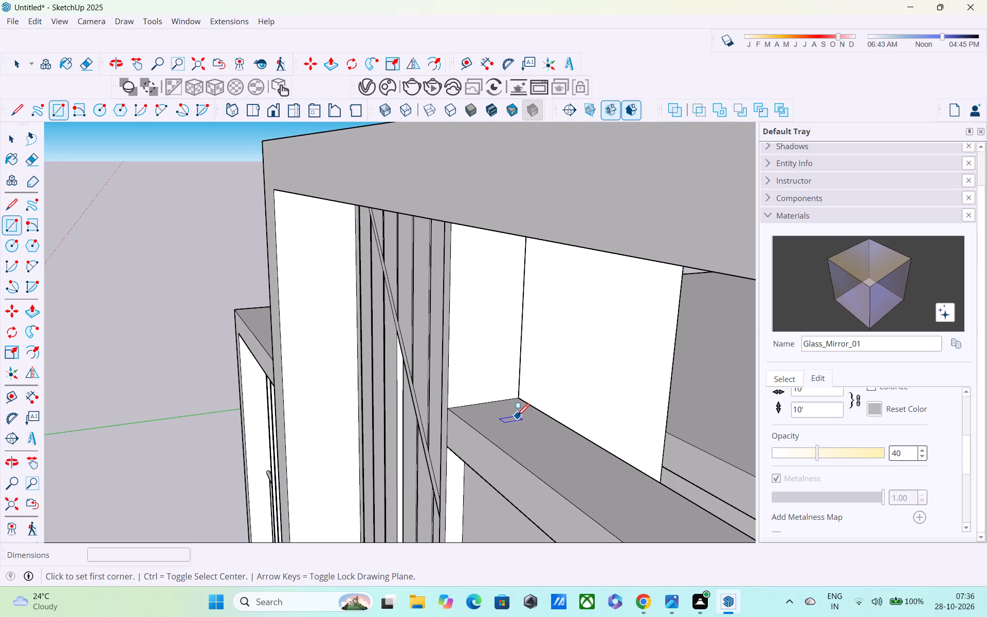
pyautogui.scroll(8, 510, 404)
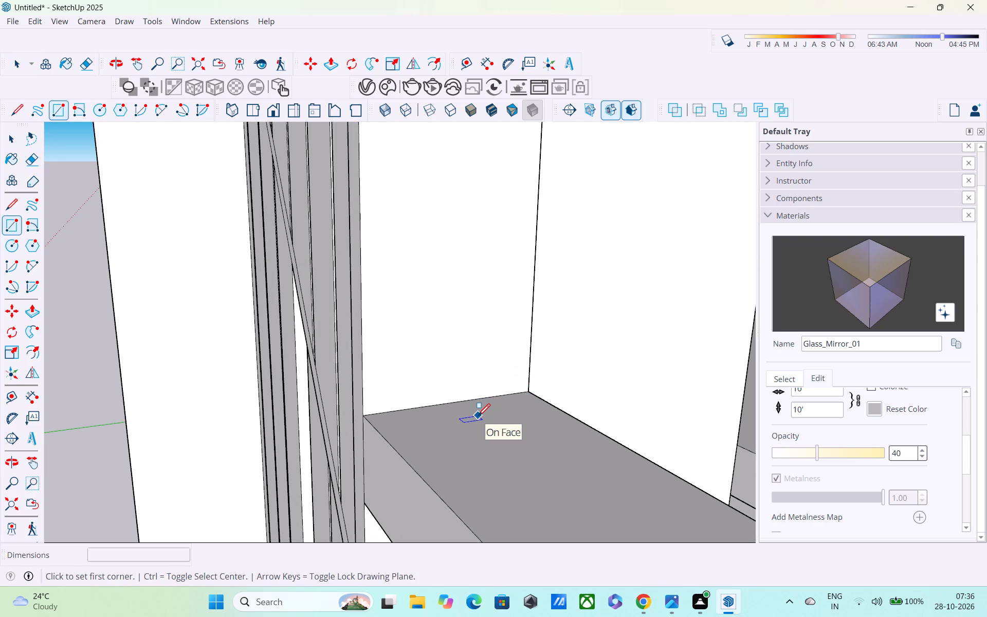
pyautogui.click(472, 412)
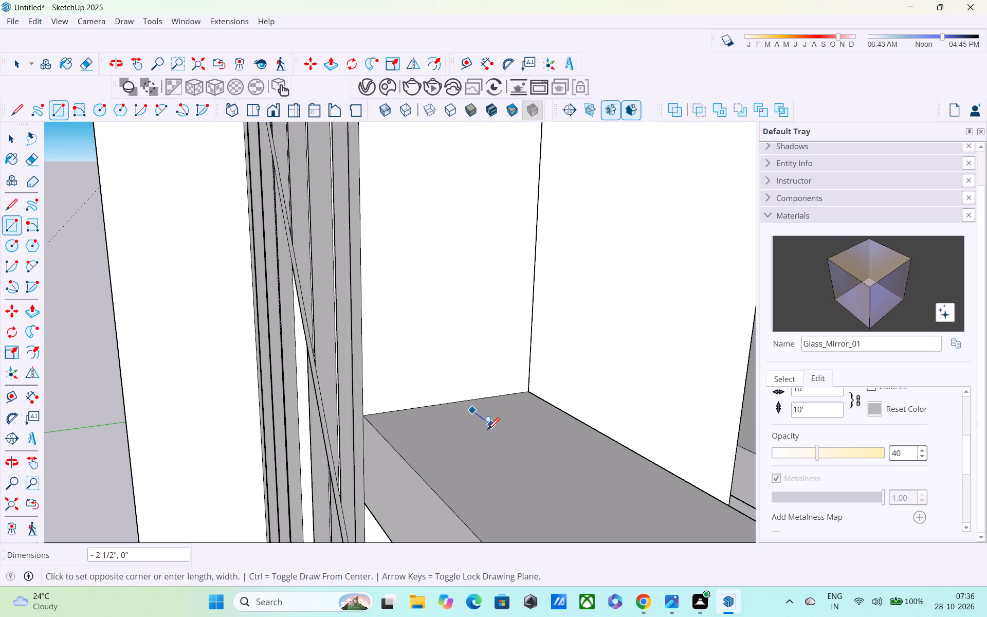
pyautogui.scroll(11, 469, 434)
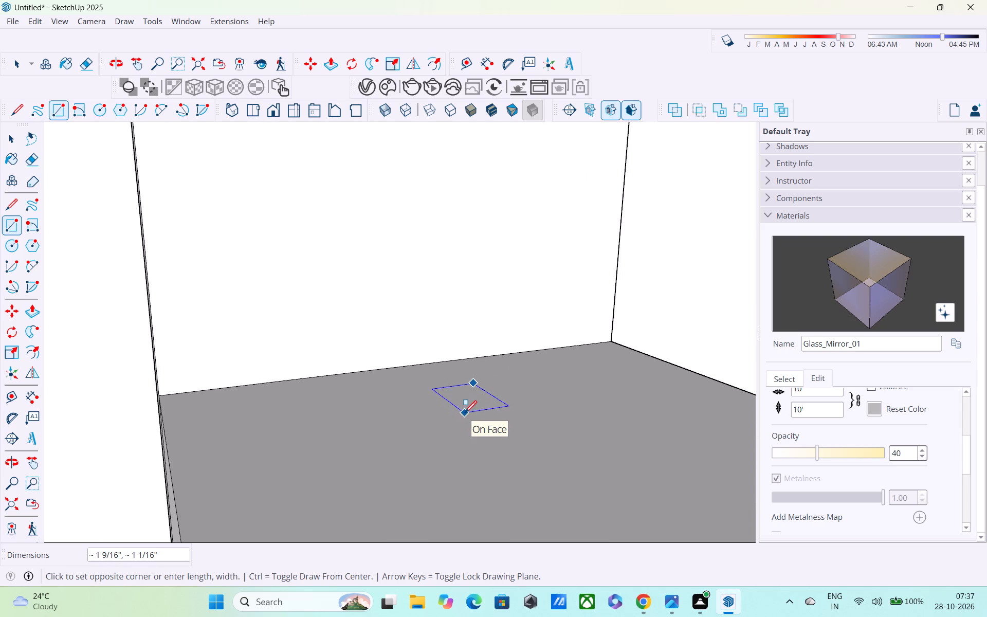
pyautogui.click(465, 413)
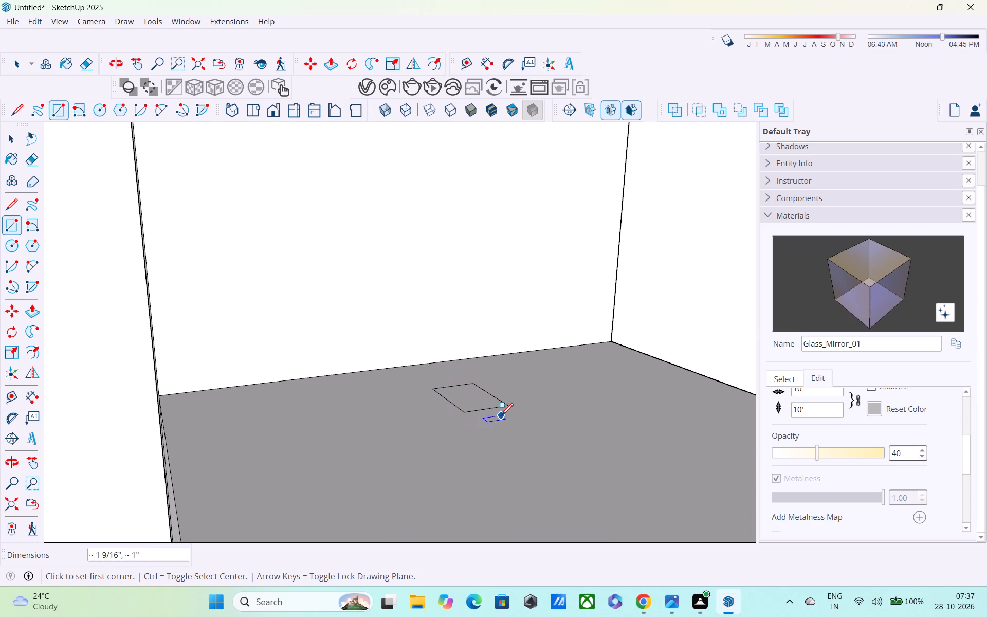
# Push/Pull the small rectangle upward into a thin vertical post that stops short of the overhead roof beam.
pyautogui.scroll(-10, 499, 416)
pyautogui.press('p')
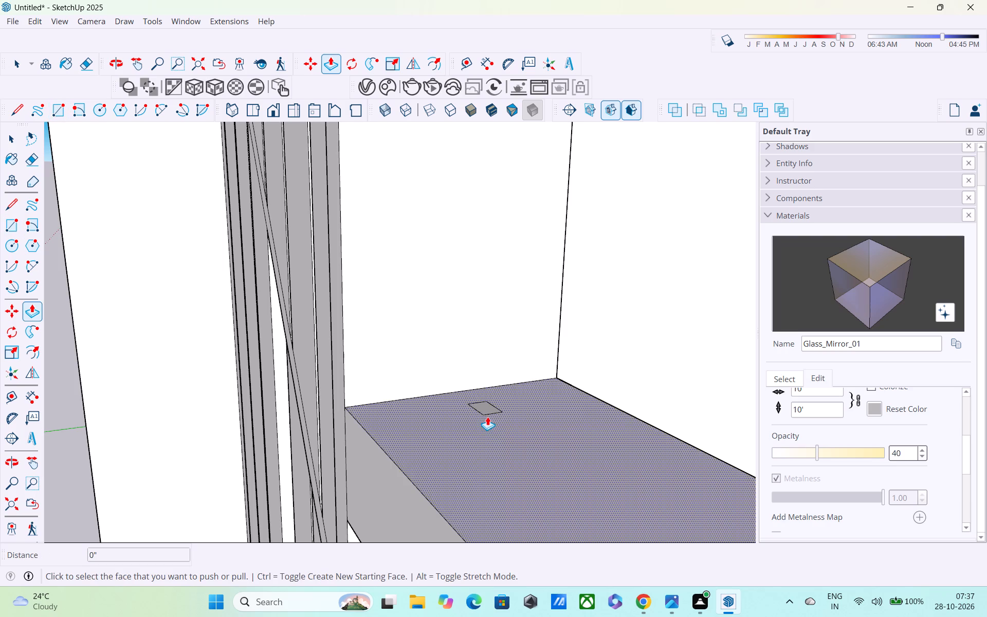
pyautogui.scroll(2, 484, 410)
pyautogui.click(480, 403)
pyautogui.scroll(-4, 476, 263)
pyautogui.moveTo(475, 269); pyautogui.dragTo(478, 280, button='middle')
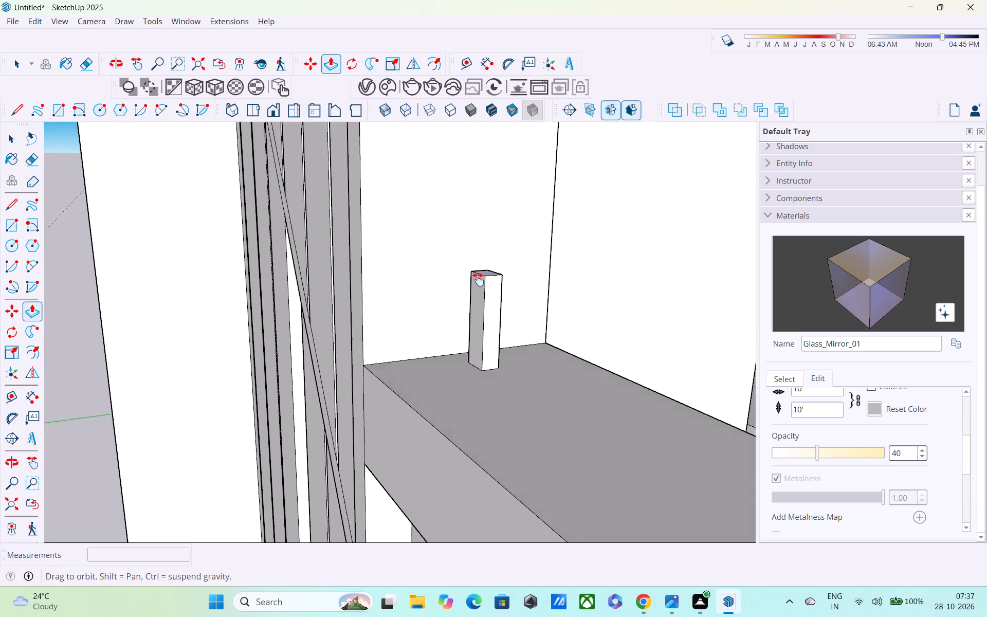
pyautogui.moveTo(478, 280); pyautogui.dragTo(481, 422, button='middle')
pyautogui.scroll(1, 481, 422)
pyautogui.scroll(-6, 482, 378)
pyautogui.scroll(-1, 483, 308)
pyautogui.moveTo(483, 308); pyautogui.dragTo(681, 303, button='middle')
pyautogui.scroll(-1, 668, 310)
pyautogui.keyDown('shift'); pyautogui.moveTo(650, 371); pyautogui.dragTo(629, 413, button='middle'); pyautogui.keyUp('shift')
pyautogui.moveTo(622, 392); pyautogui.dragTo(628, 278, button='middle')
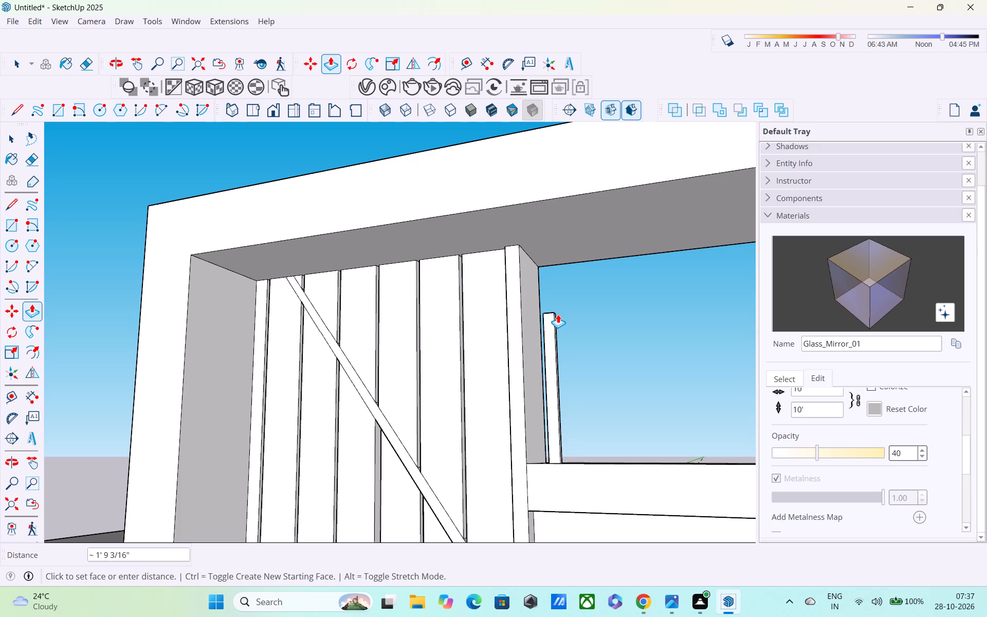
pyautogui.click(562, 324)
pyautogui.press('space')
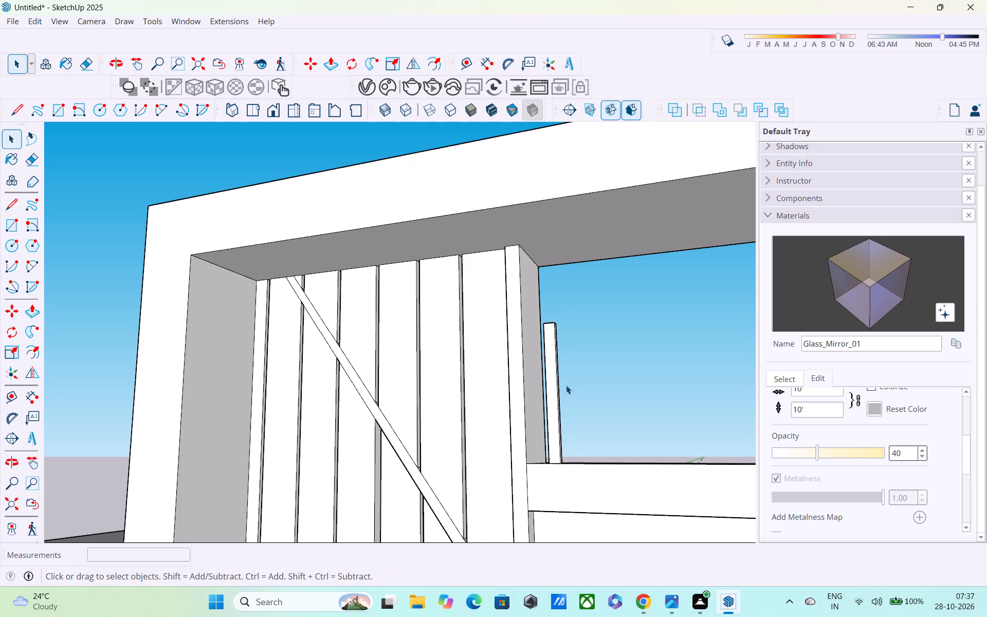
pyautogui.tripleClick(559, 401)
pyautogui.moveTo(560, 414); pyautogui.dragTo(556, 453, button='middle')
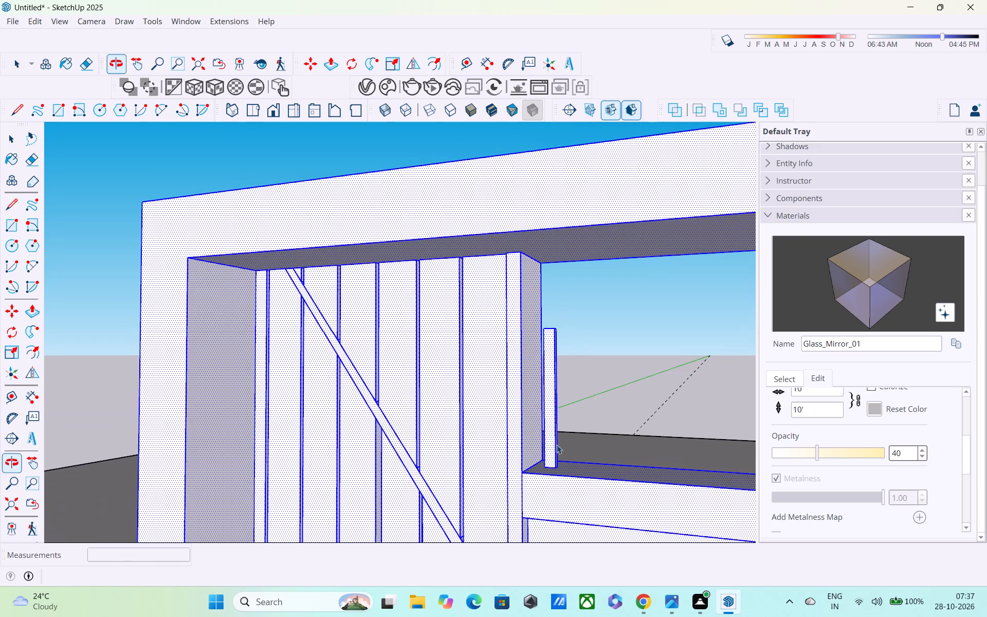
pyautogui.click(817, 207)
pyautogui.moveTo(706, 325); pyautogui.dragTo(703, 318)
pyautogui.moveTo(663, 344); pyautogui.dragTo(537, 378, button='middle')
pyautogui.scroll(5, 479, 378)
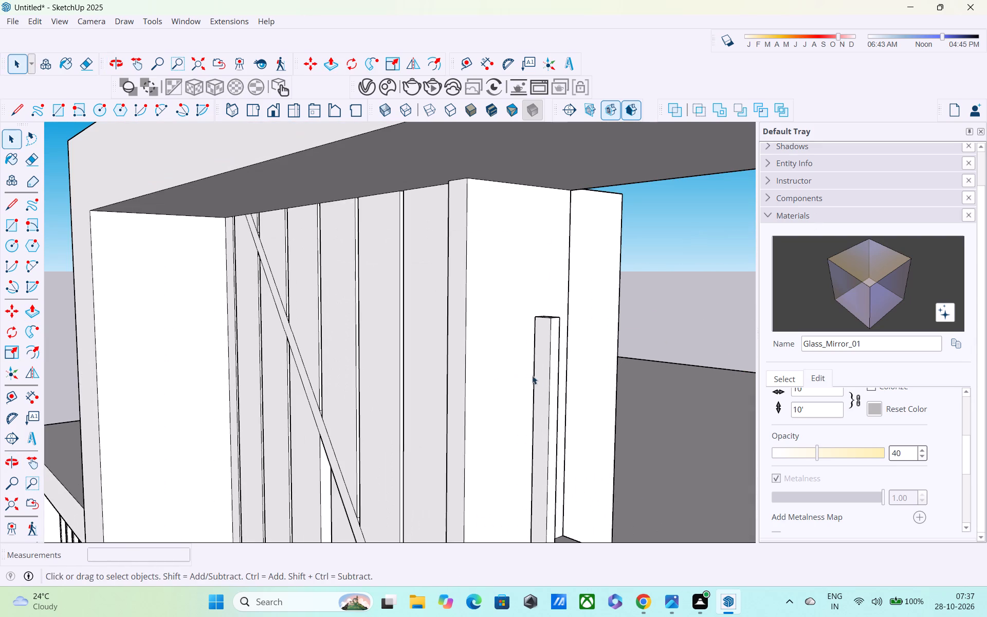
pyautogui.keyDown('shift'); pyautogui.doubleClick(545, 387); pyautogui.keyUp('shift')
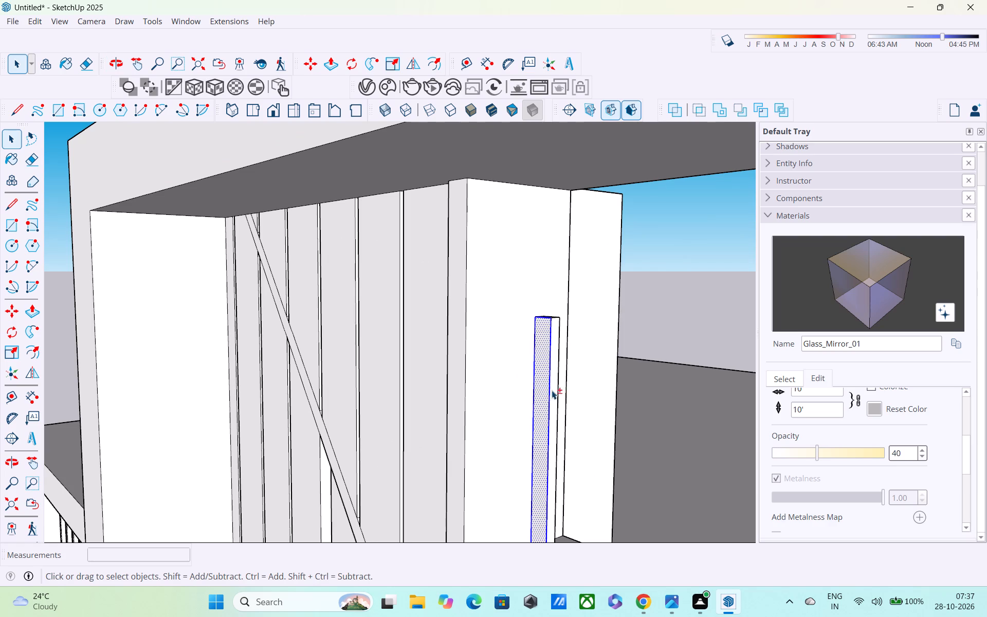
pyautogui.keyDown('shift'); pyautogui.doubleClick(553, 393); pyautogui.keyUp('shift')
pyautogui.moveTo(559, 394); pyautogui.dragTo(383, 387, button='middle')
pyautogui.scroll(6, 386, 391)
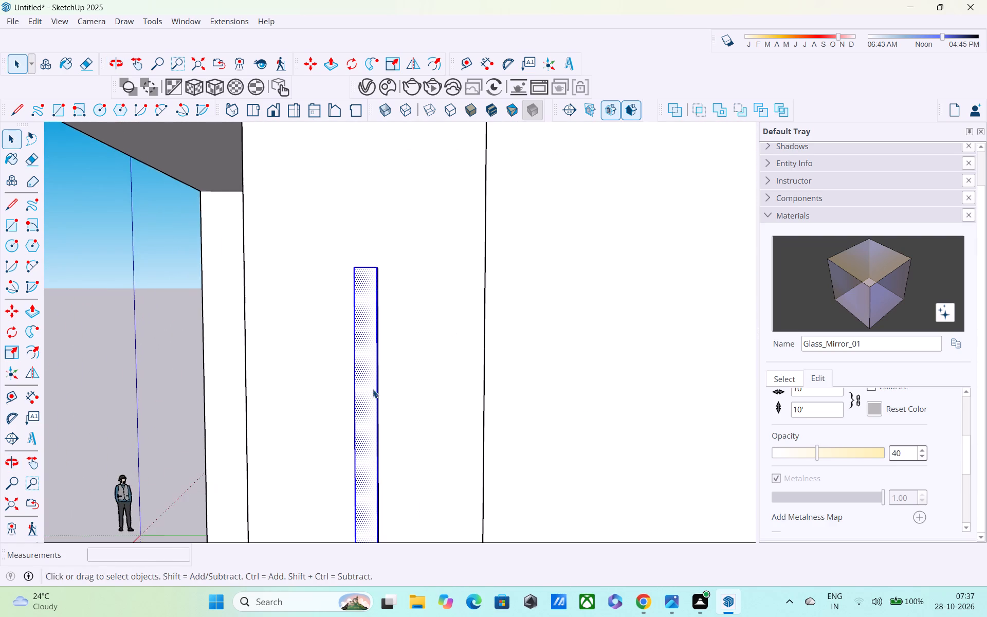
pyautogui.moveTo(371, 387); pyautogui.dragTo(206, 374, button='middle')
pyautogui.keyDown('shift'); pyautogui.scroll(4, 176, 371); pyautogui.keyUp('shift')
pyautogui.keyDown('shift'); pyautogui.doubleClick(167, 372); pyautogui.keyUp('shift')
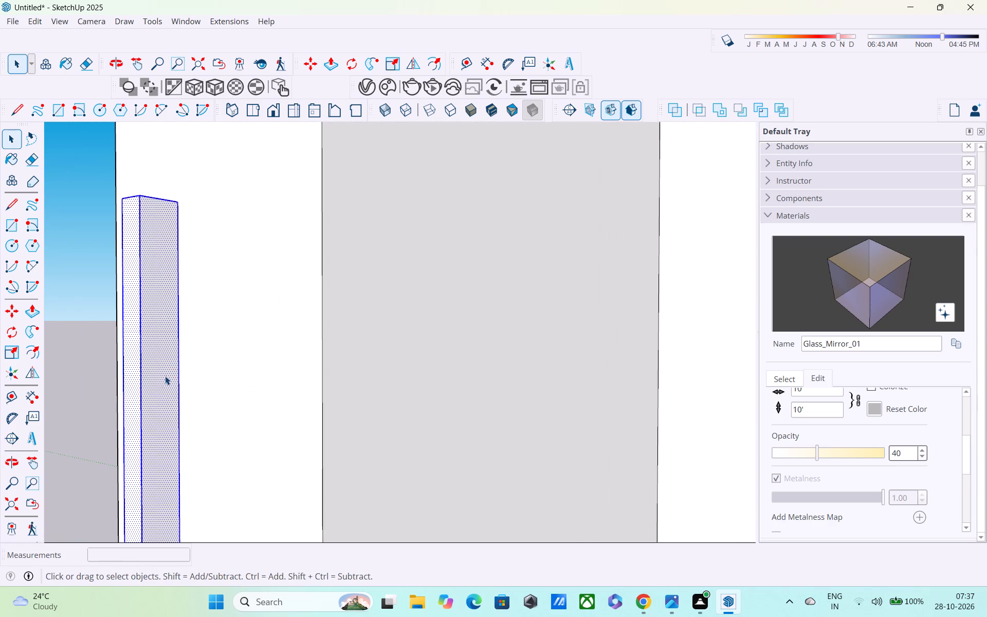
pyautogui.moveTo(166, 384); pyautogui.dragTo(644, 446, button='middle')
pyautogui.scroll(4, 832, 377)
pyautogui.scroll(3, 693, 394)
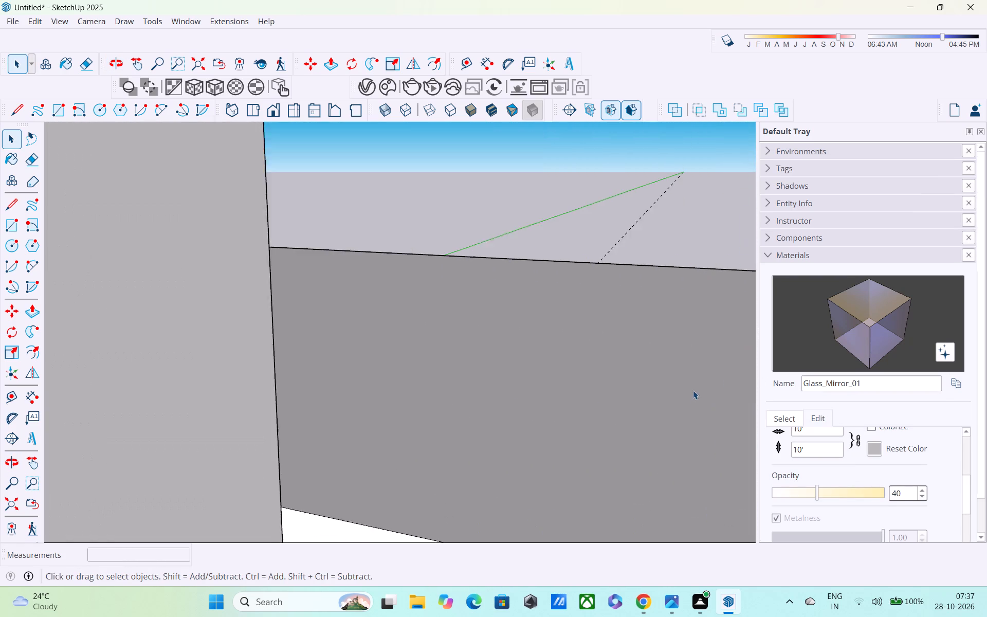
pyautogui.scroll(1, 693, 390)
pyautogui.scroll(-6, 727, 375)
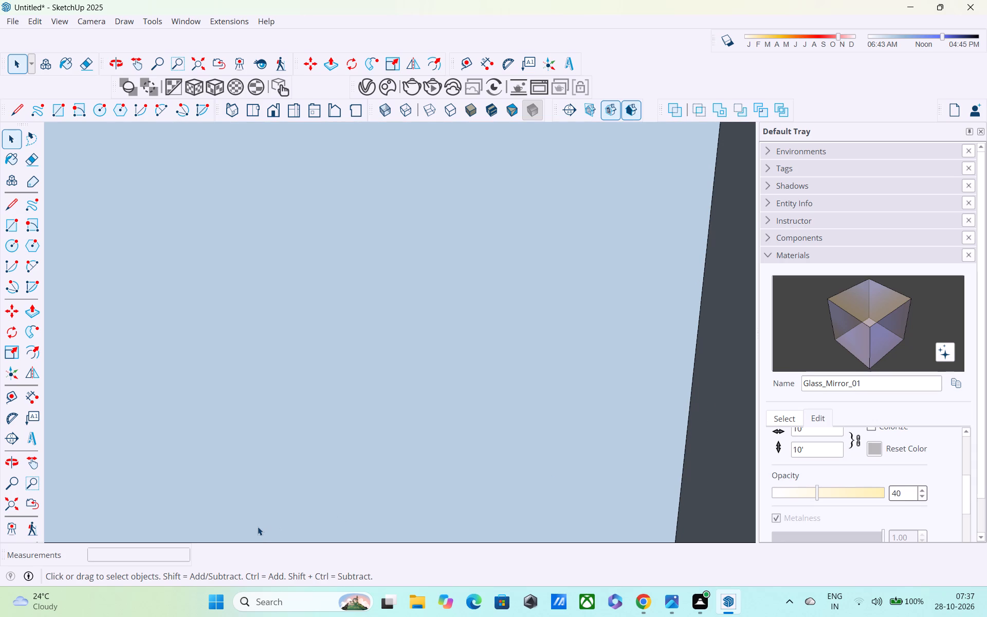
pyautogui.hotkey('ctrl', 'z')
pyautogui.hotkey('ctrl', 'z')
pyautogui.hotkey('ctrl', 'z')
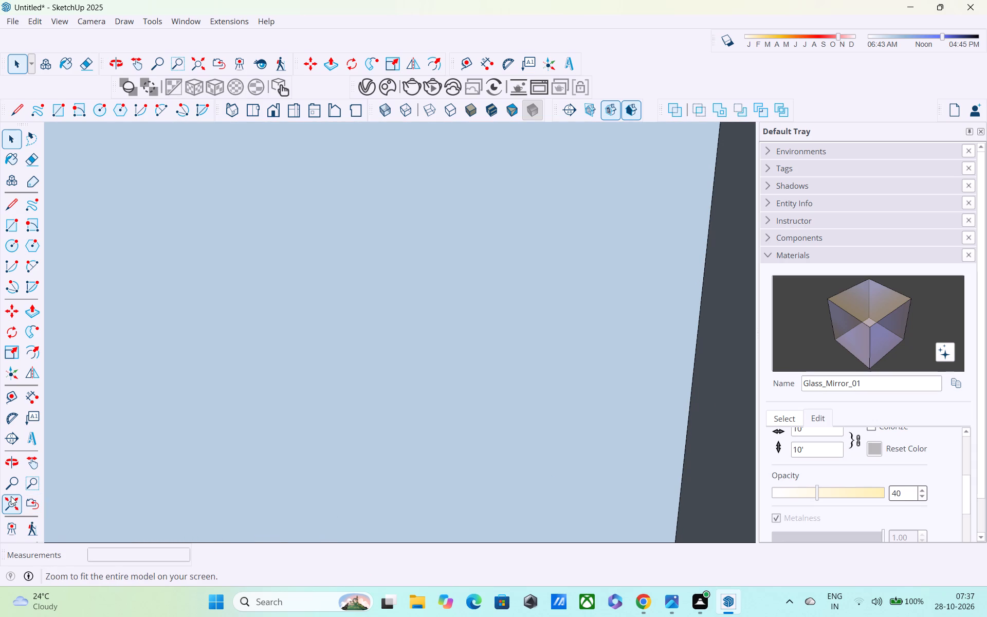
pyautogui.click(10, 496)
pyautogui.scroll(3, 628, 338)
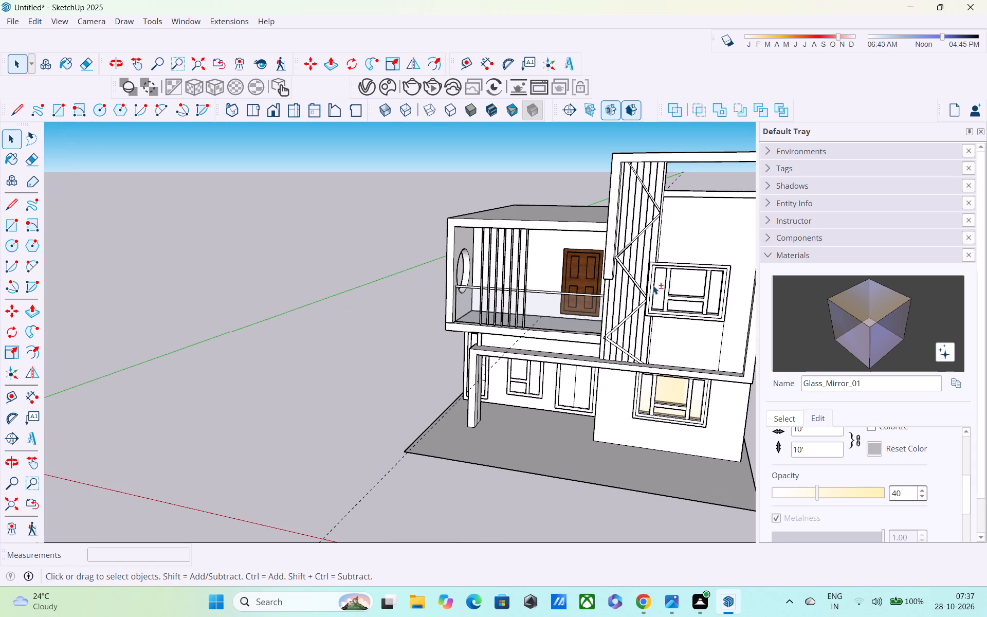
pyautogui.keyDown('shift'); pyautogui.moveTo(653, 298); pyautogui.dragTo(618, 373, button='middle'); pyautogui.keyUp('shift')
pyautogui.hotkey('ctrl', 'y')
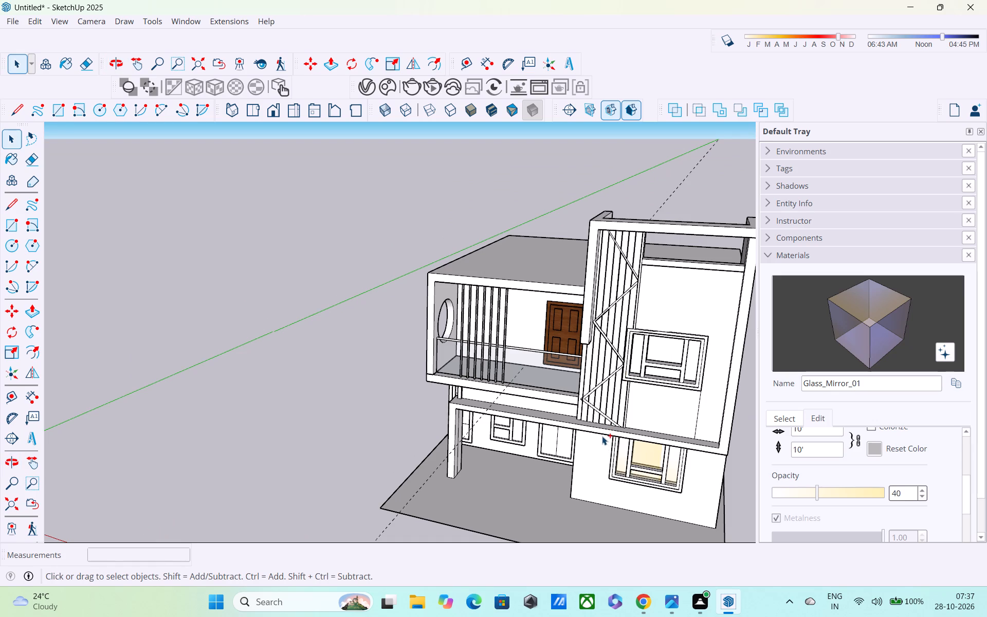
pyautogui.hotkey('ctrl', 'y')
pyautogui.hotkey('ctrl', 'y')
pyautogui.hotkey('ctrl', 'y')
# Select all side faces of the thin post and copy it along the red axis to the ledge's far end, about 7' 6 9/16" away.
pyautogui.scroll(2, 621, 235)
pyautogui.scroll(5, 704, 261)
pyautogui.scroll(4, 617, 243)
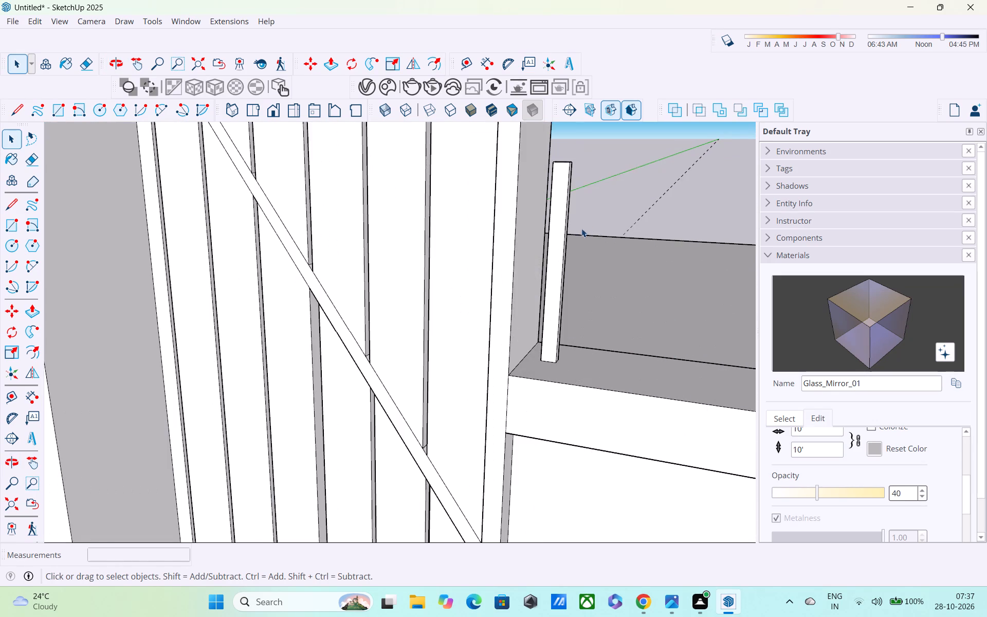
pyautogui.scroll(1, 560, 215)
pyautogui.moveTo(559, 214); pyautogui.dragTo(540, 185, button='middle')
pyautogui.scroll(4, 540, 220)
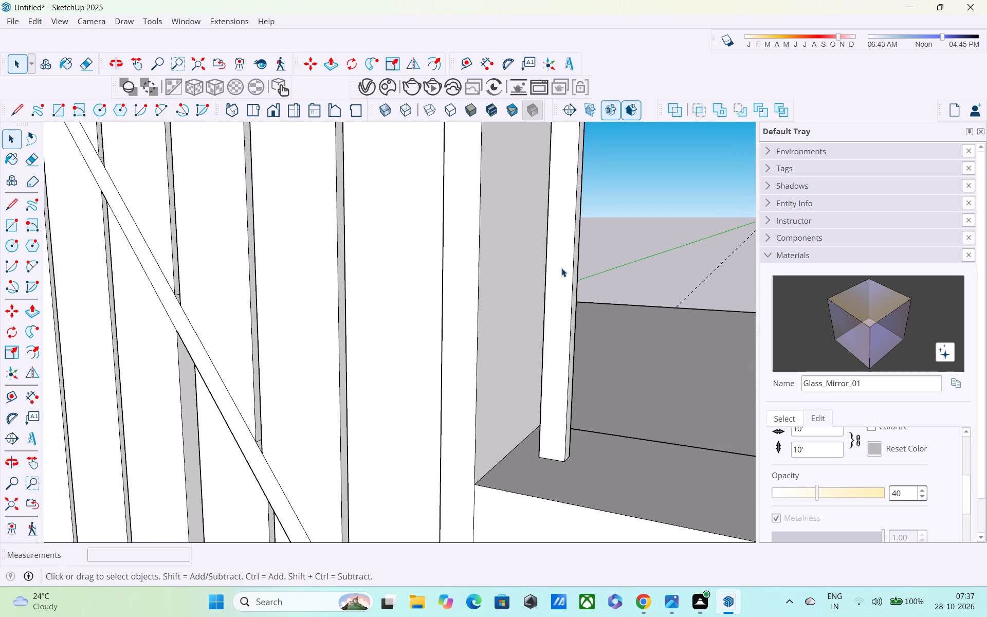
pyautogui.keyDown('shift'); pyautogui.click(561, 269); pyautogui.keyUp('shift')
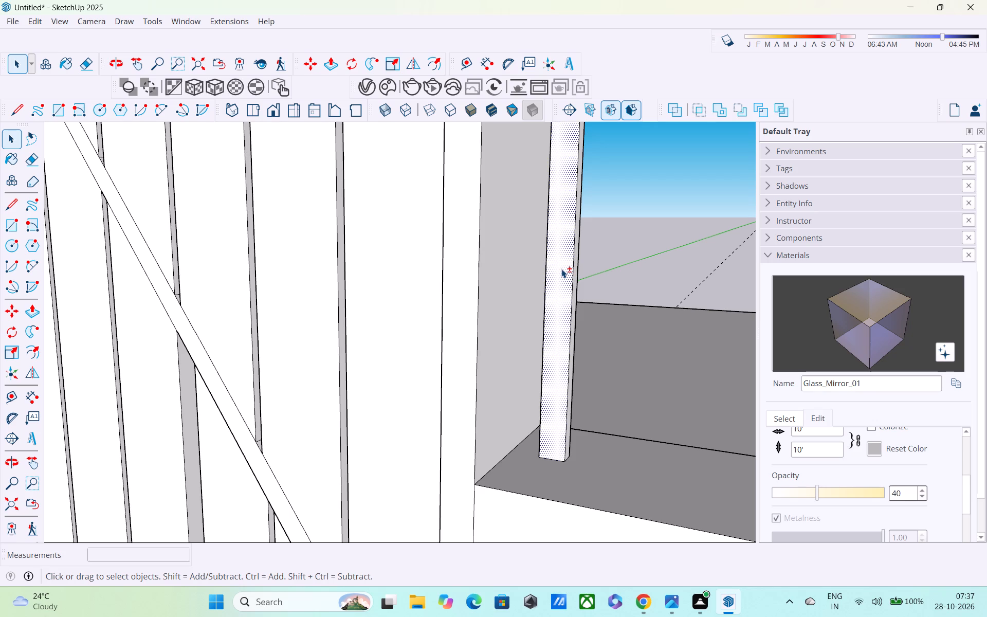
pyautogui.keyDown('shift'); pyautogui.doubleClick(561, 269); pyautogui.keyUp('shift')
pyautogui.click(620, 221)
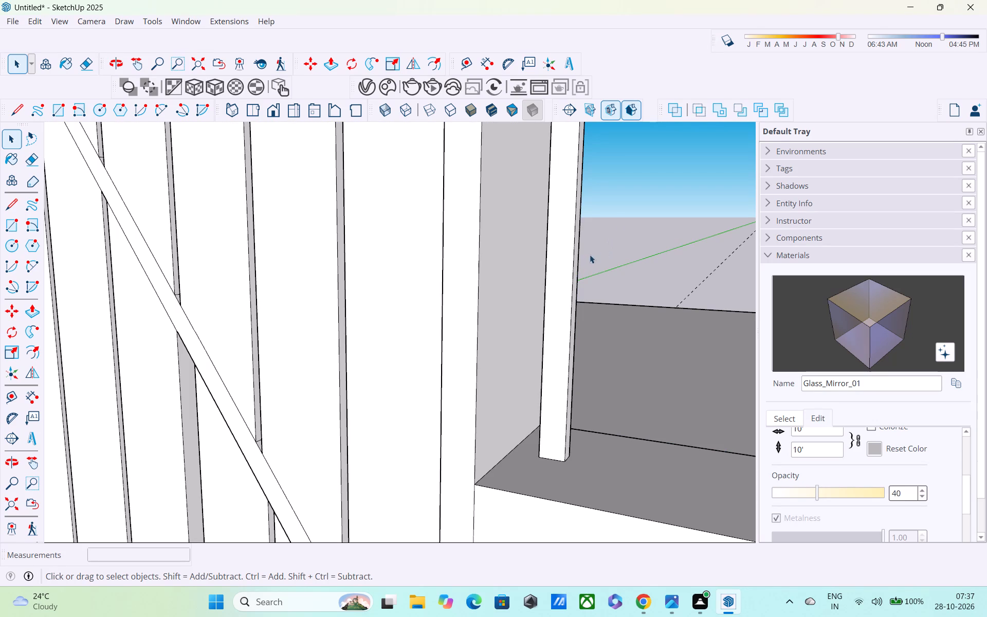
pyautogui.click(569, 258)
pyautogui.keyDown('shift'); pyautogui.doubleClick(563, 244); pyautogui.keyUp('shift')
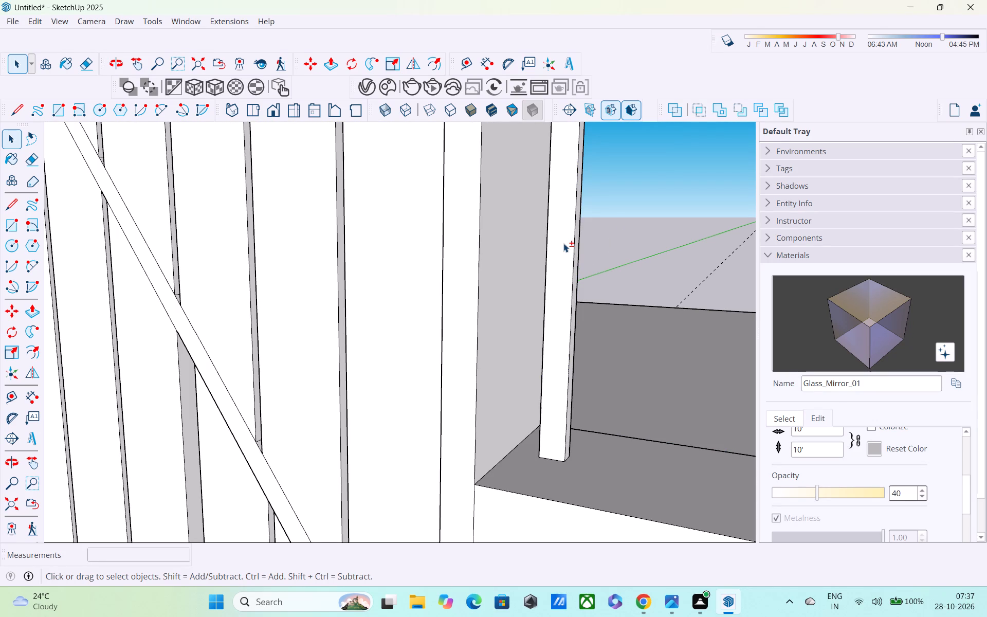
pyautogui.keyDown('shift'); pyautogui.doubleClick(563, 243); pyautogui.keyUp('shift')
pyautogui.keyDown('shift'); pyautogui.doubleClick(568, 279); pyautogui.keyUp('shift')
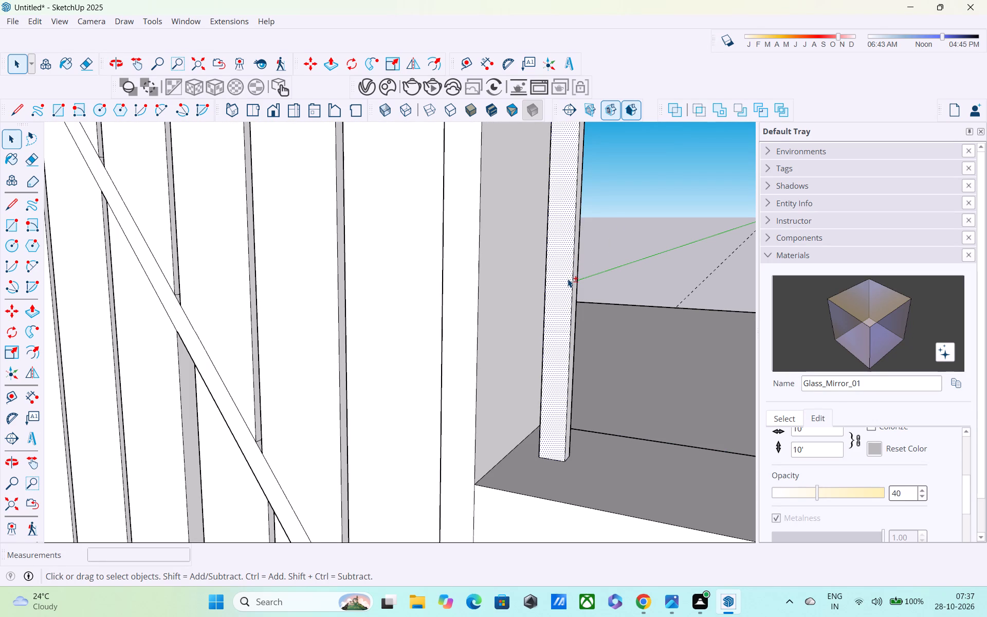
pyautogui.moveTo(574, 275); pyautogui.dragTo(708, 283, button='middle')
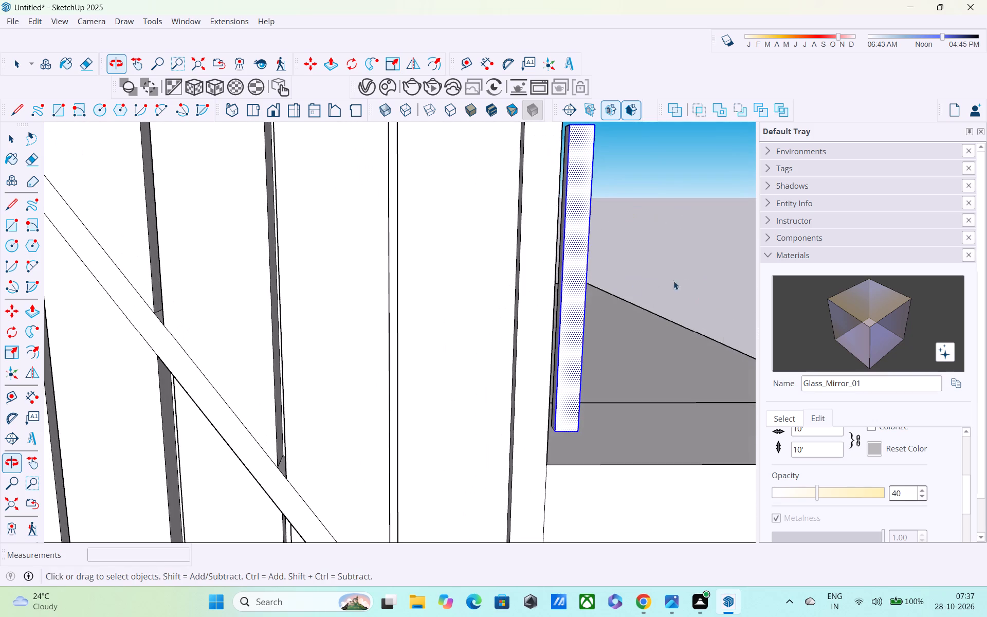
pyautogui.scroll(8, 587, 289)
pyautogui.keyDown('shift'); pyautogui.scroll(8, 540, 288); pyautogui.keyUp('shift')
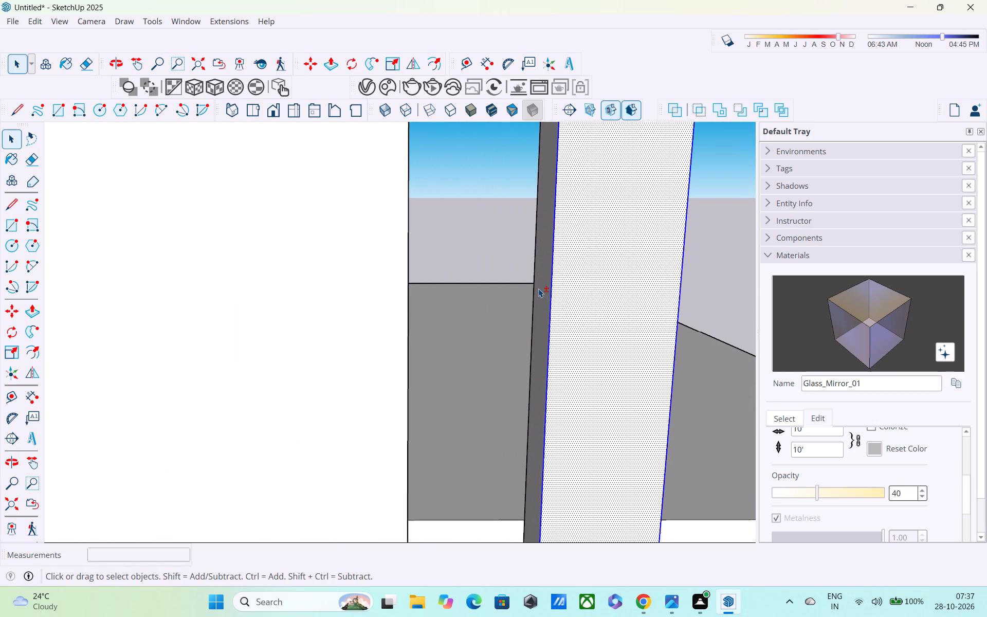
pyautogui.keyDown('shift'); pyautogui.click(541, 304); pyautogui.keyUp('shift')
pyautogui.keyDown('shift'); pyautogui.click(541, 304); pyautogui.keyUp('shift')
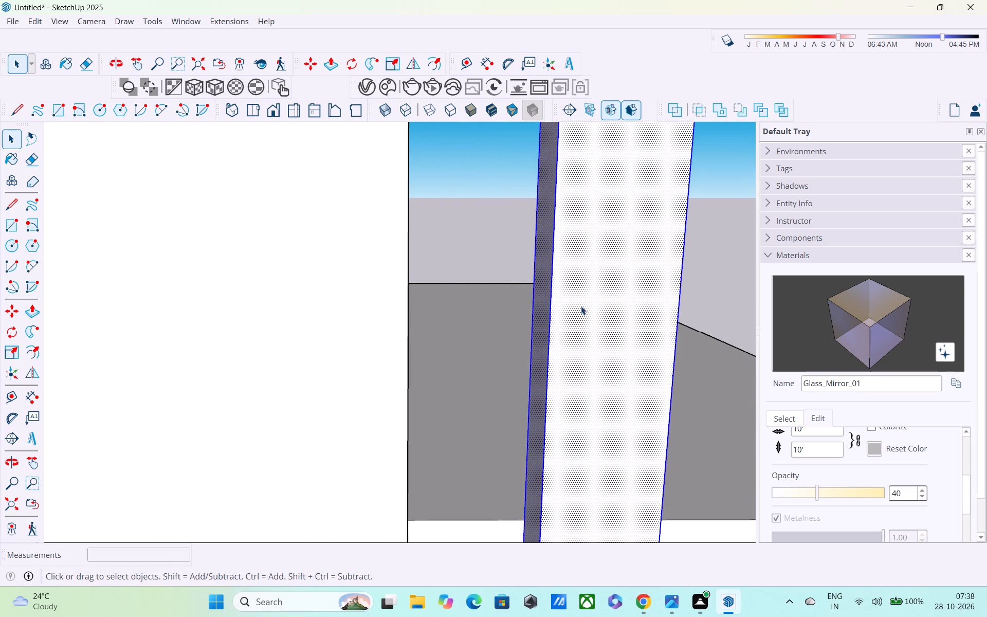
pyautogui.moveTo(581, 306); pyautogui.dragTo(323, 315, button='middle')
pyautogui.scroll(-5, 458, 326)
pyautogui.keyDown('shift'); pyautogui.moveTo(580, 336); pyautogui.dragTo(577, 322, button='middle'); pyautogui.keyUp('shift')
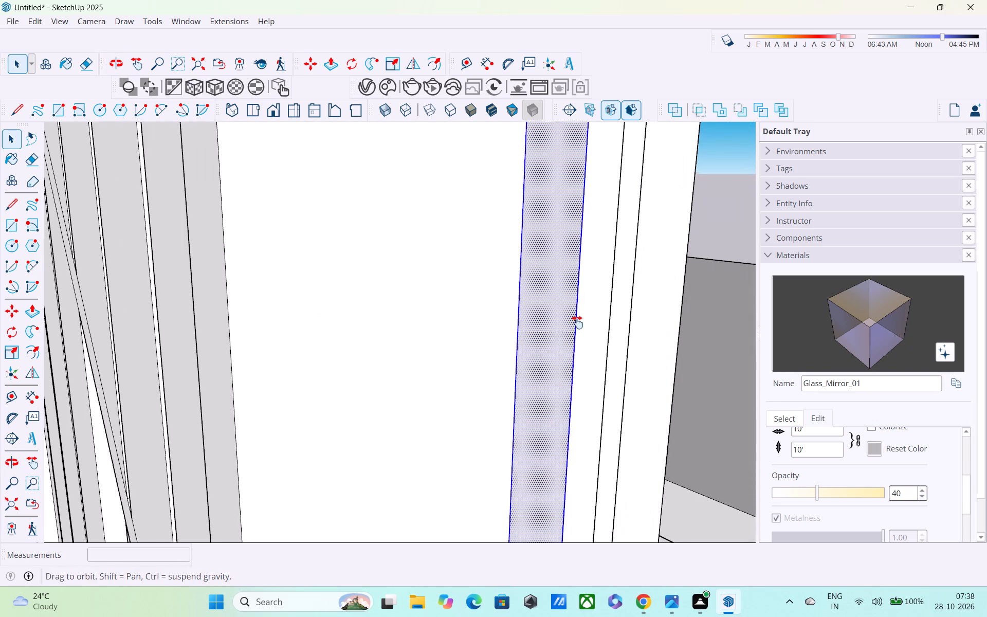
pyautogui.keyDown('shift'); pyautogui.moveTo(577, 322); pyautogui.dragTo(547, 277, button='middle'); pyautogui.keyUp('shift')
pyautogui.keyDown('shift'); pyautogui.scroll(-1, 573, 342); pyautogui.keyUp('shift')
pyautogui.keyDown('shift'); pyautogui.scroll(3, 573, 364); pyautogui.keyUp('shift')
pyautogui.keyDown('shift'); pyautogui.doubleClick(553, 351); pyautogui.keyUp('shift')
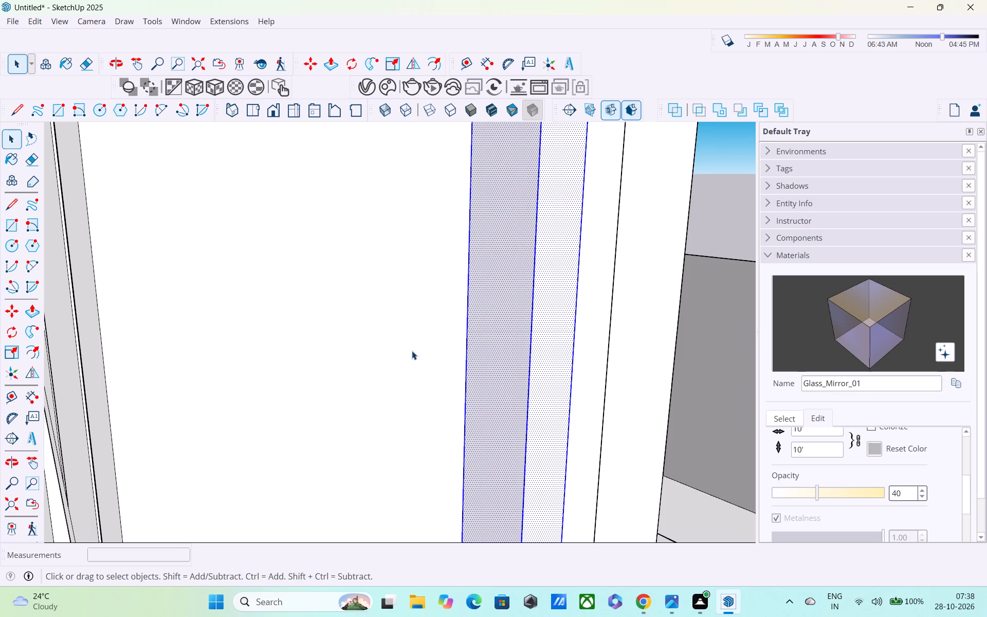
pyautogui.moveTo(460, 354); pyautogui.dragTo(189, 343, button='middle')
pyautogui.scroll(-3, 188, 343)
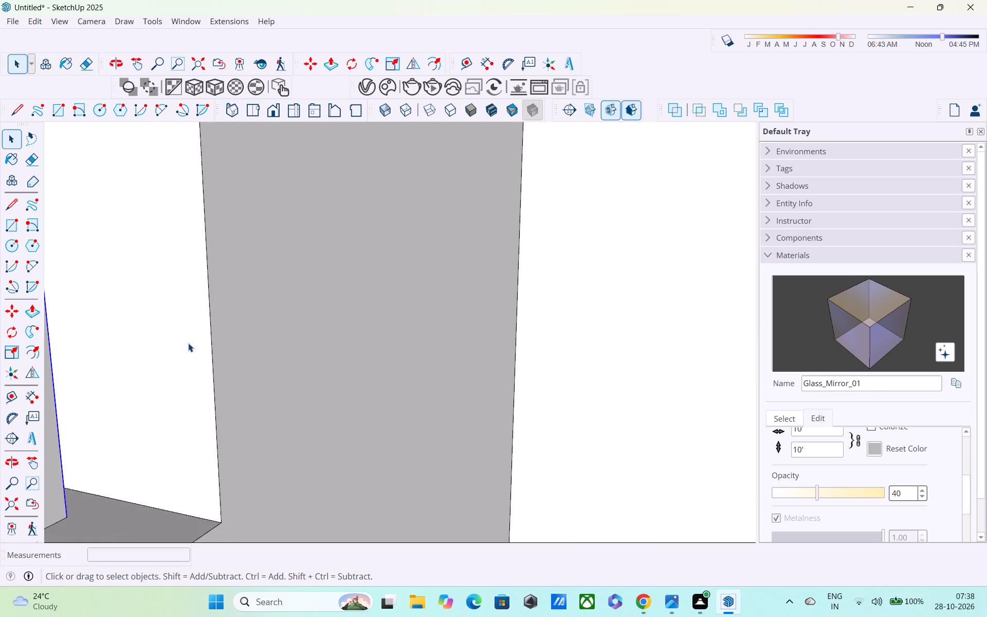
pyautogui.scroll(-7, 188, 343)
pyautogui.keyDown('shift'); pyautogui.moveTo(182, 361); pyautogui.dragTo(341, 395, button='middle'); pyautogui.keyUp('shift')
pyautogui.keyDown('shift'); pyautogui.scroll(5, 288, 389); pyautogui.keyUp('shift')
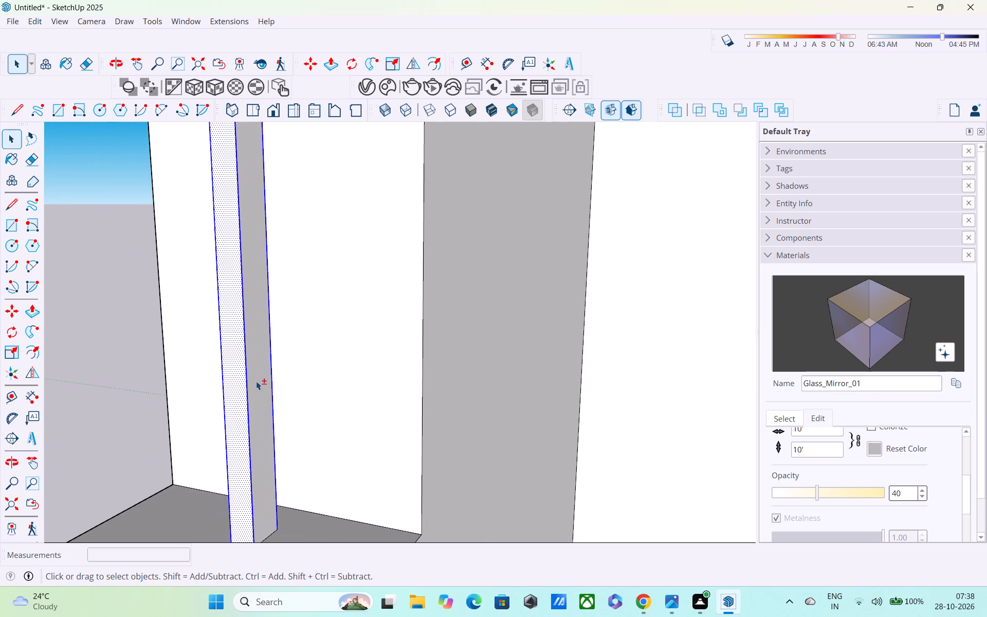
pyautogui.keyDown('shift'); pyautogui.doubleClick(256, 376); pyautogui.keyUp('shift')
pyautogui.keyDown('shift'); pyautogui.scroll(-1, 253, 380); pyautogui.keyUp('shift')
pyautogui.moveTo(251, 384); pyautogui.dragTo(382, 395, button='middle')
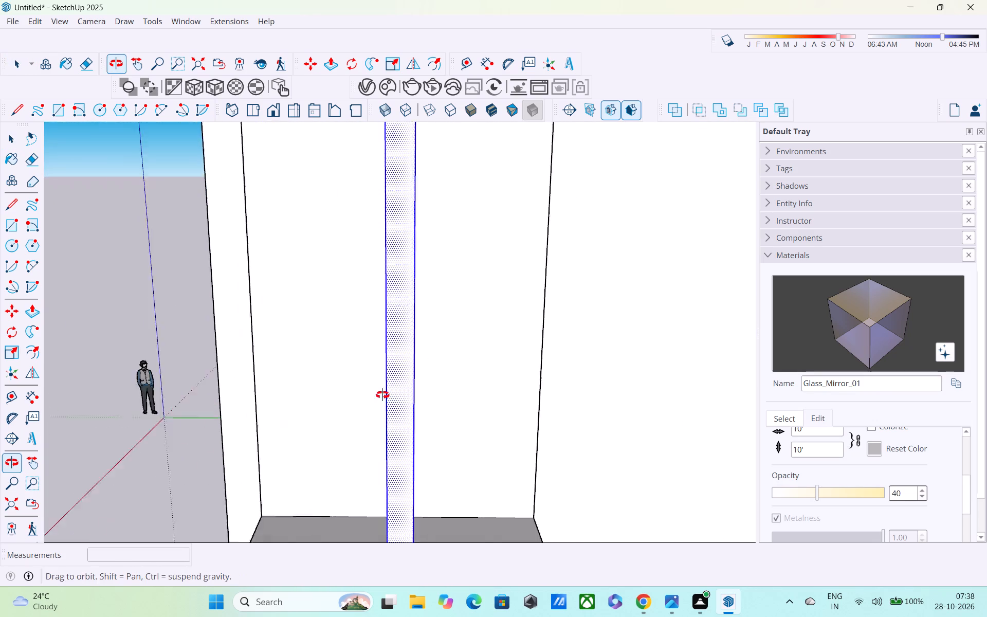
pyautogui.moveTo(382, 395); pyautogui.dragTo(532, 402, button='middle')
pyautogui.scroll(-4, 555, 396)
pyautogui.moveTo(555, 398); pyautogui.dragTo(440, 348, button='middle')
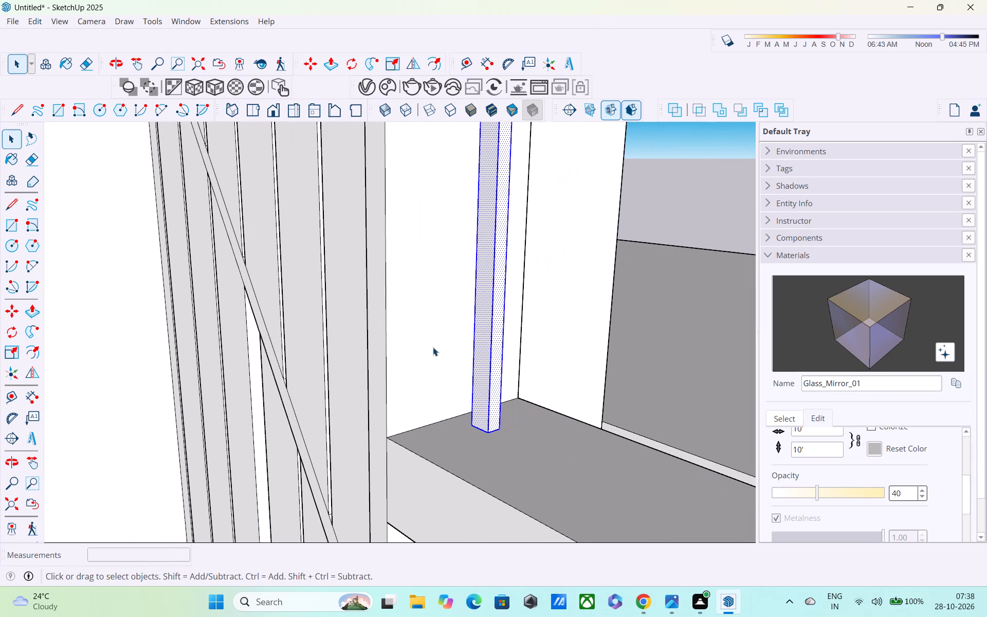
pyautogui.press('m')
pyautogui.click(489, 430)
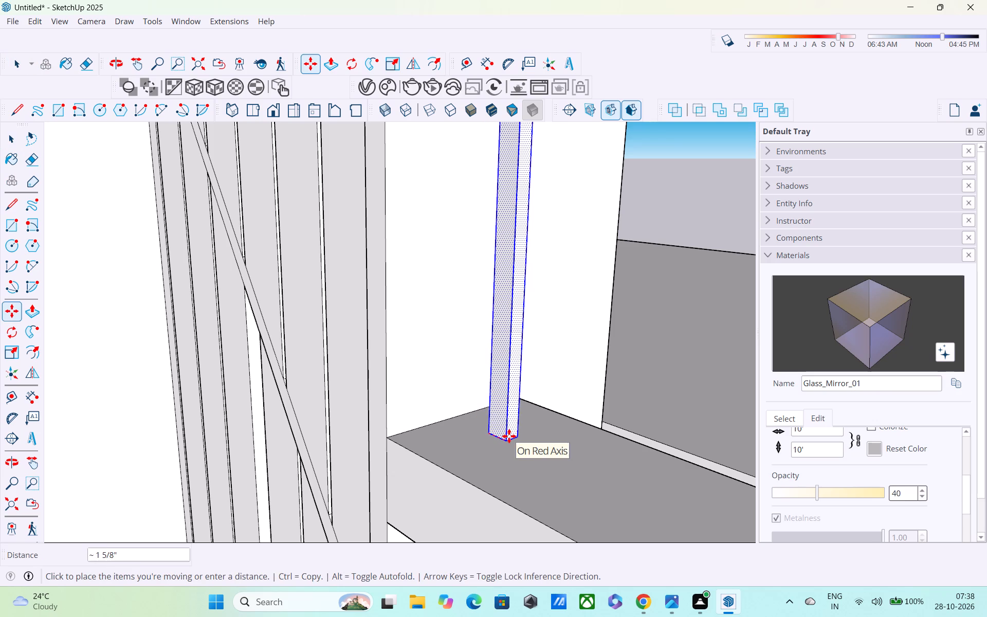
pyautogui.scroll(-2, 526, 452)
pyautogui.moveTo(542, 471); pyautogui.dragTo(435, 443, button='middle')
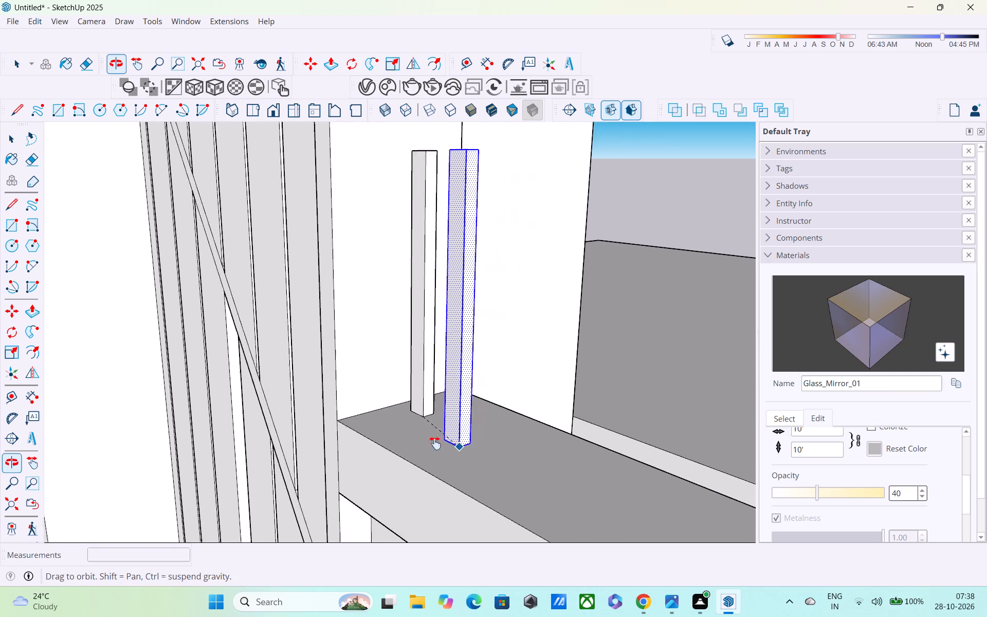
pyautogui.moveTo(435, 443); pyautogui.dragTo(317, 410, button='middle')
pyautogui.scroll(-3, 399, 456)
pyautogui.moveTo(523, 534); pyautogui.dragTo(453, 497, button='middle')
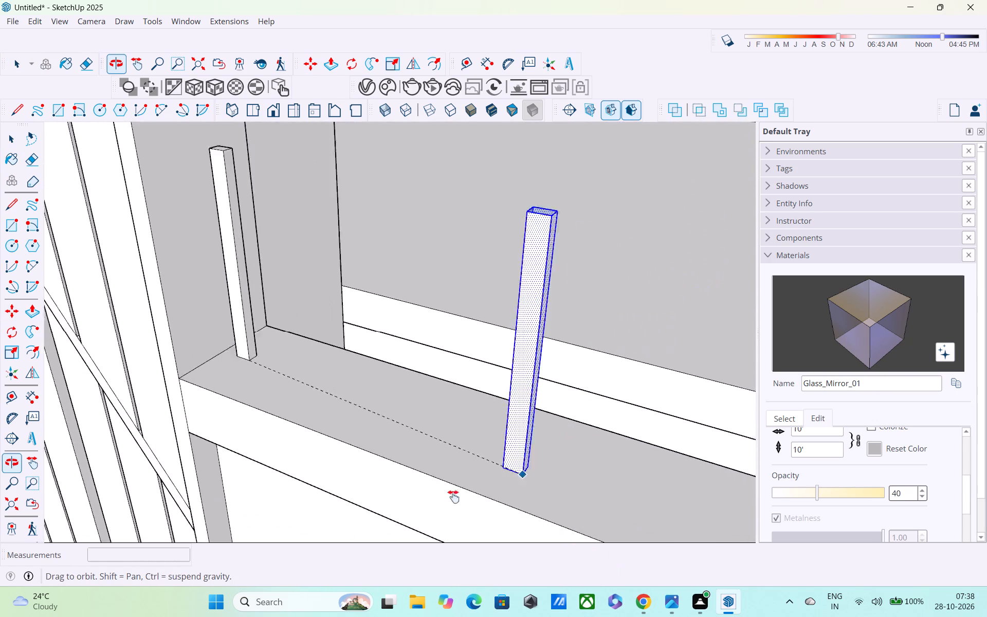
pyautogui.moveTo(453, 497); pyautogui.dragTo(303, 429, button='middle')
pyautogui.scroll(-4, 311, 431)
pyautogui.scroll(1, 523, 414)
pyautogui.keyDown('shift'); pyautogui.moveTo(513, 445); pyautogui.dragTo(356, 391, button='middle'); pyautogui.keyUp('shift')
pyautogui.scroll(-2, 359, 393)
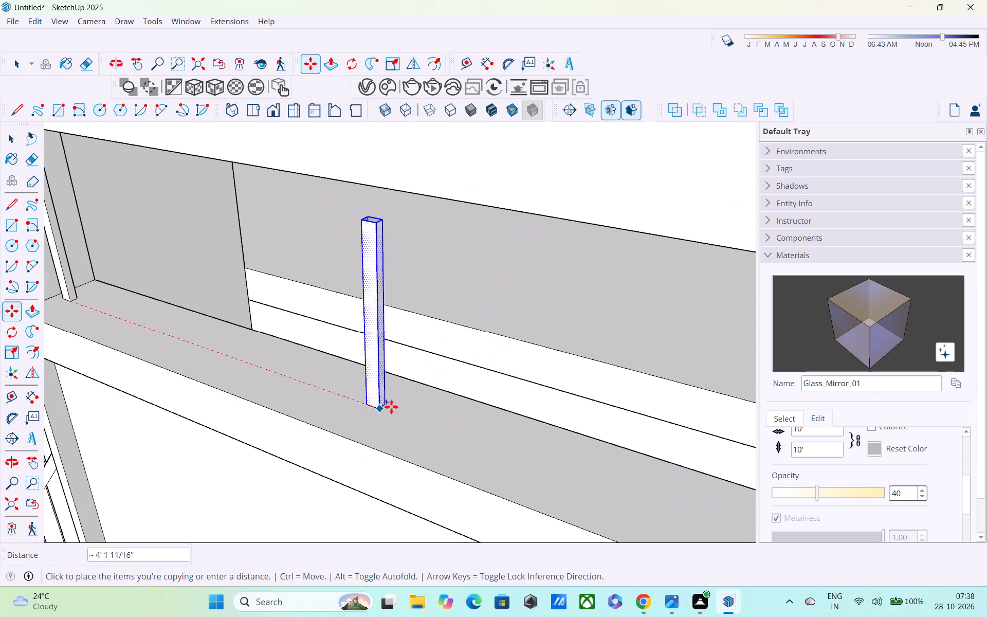
pyautogui.moveTo(484, 445); pyautogui.dragTo(365, 389, button='middle')
pyautogui.scroll(-4, 364, 390)
pyautogui.moveTo(476, 430); pyautogui.dragTo(553, 441, button='middle')
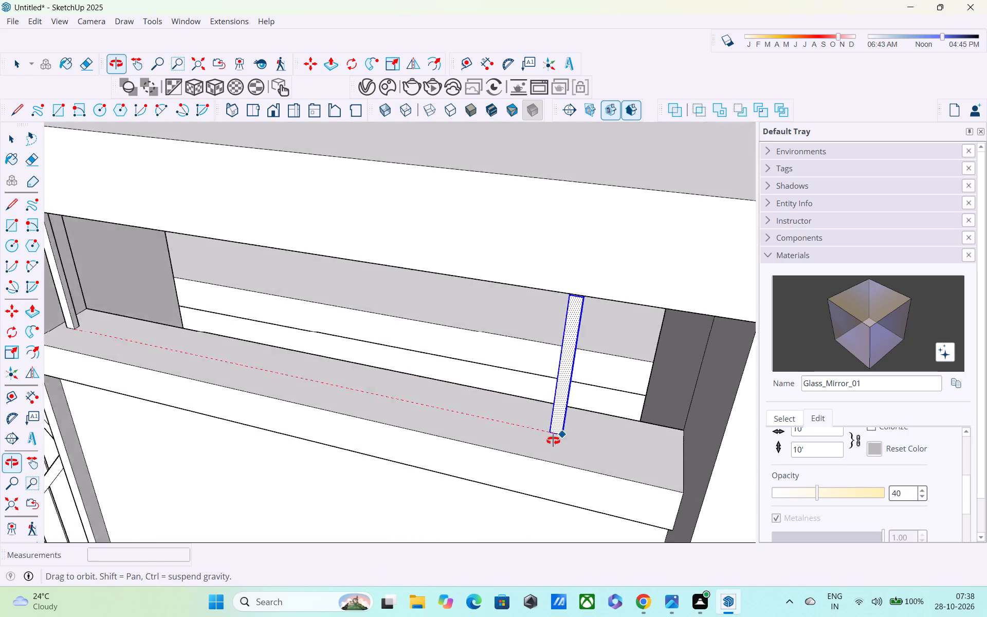
pyautogui.moveTo(553, 441); pyautogui.dragTo(638, 410, button='middle')
pyautogui.keyDown('shift'); pyautogui.moveTo(714, 362); pyautogui.dragTo(518, 376, button='middle'); pyautogui.keyUp('shift')
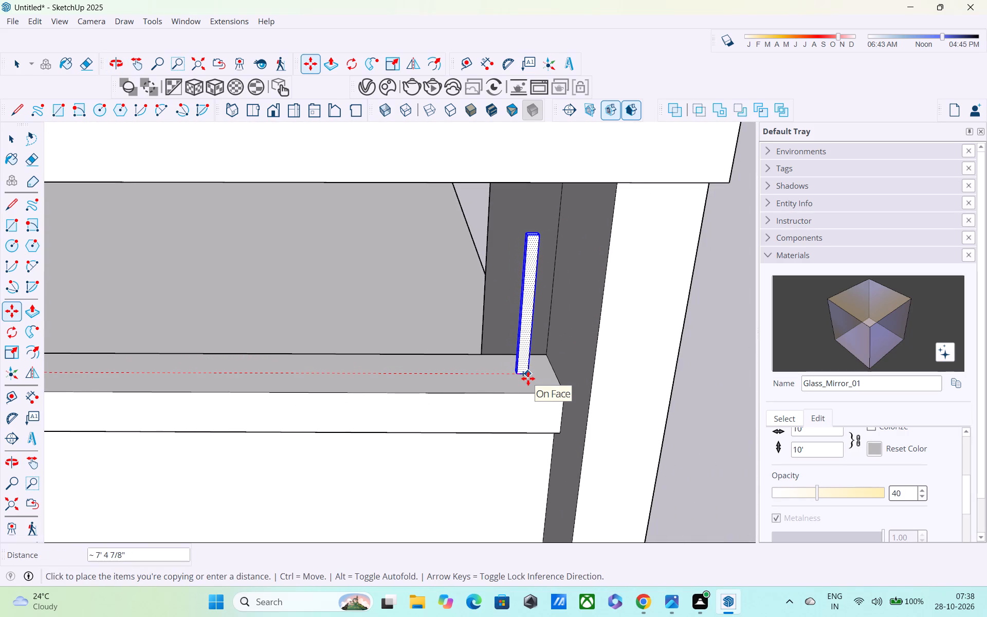
pyautogui.click(540, 382)
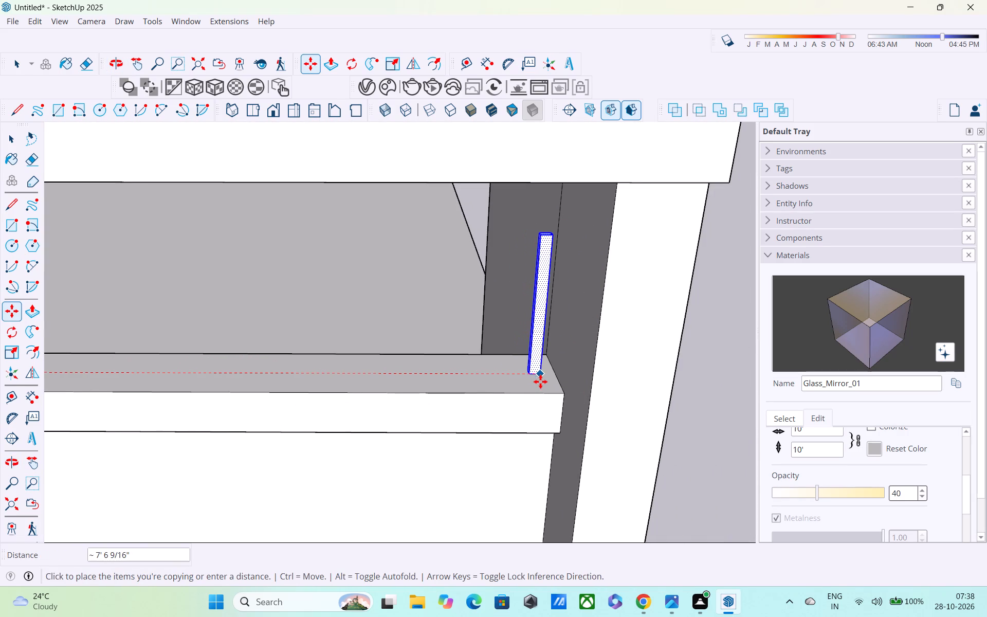
# Divide the copy distance by 10 to fill the upper wall ledge with evenly spaced posts.
pyautogui.press('/')
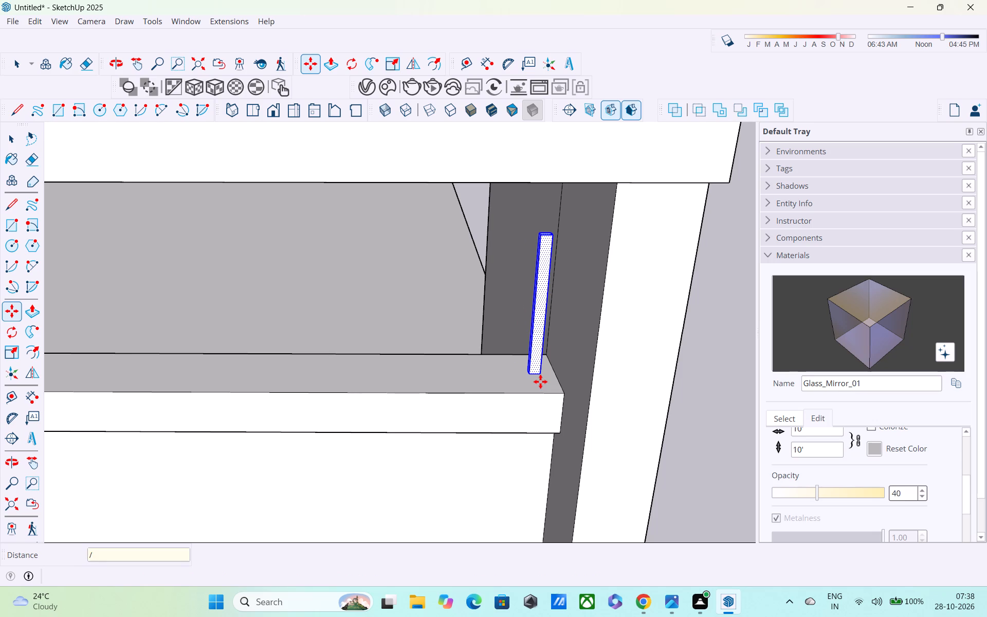
pyautogui.write('10')
pyautogui.press('Return')
pyautogui.scroll(-4, 521, 349)
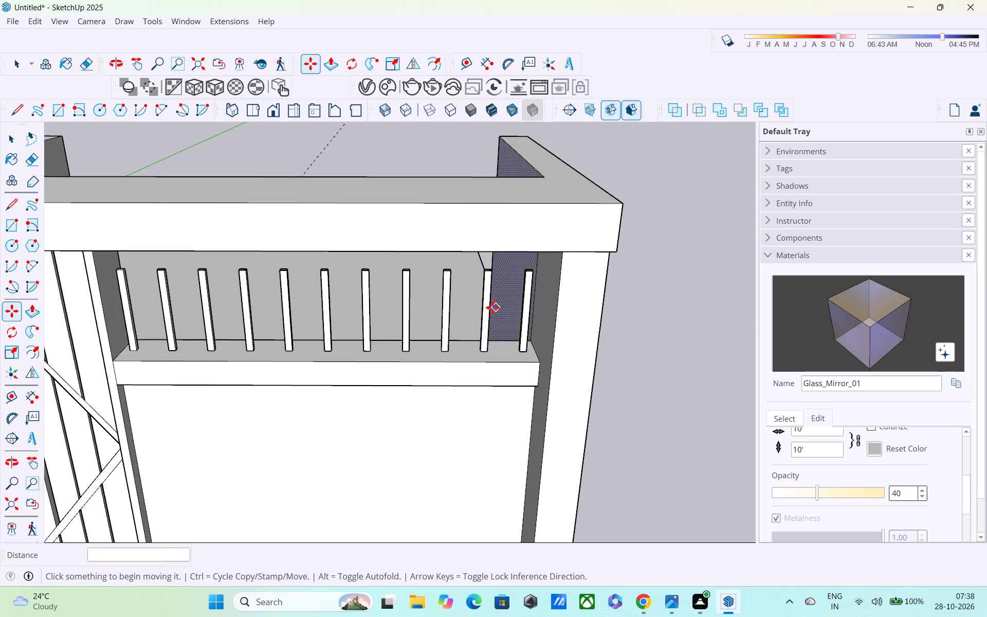
# Push/Pull the top of the post nearest the grooved panel upward by about 11 15/16" toward the overhead roof beam.
pyautogui.moveTo(462, 310); pyautogui.dragTo(462, 234, button='middle')
pyautogui.scroll(1, 462, 229)
pyautogui.scroll(-3, 436, 268)
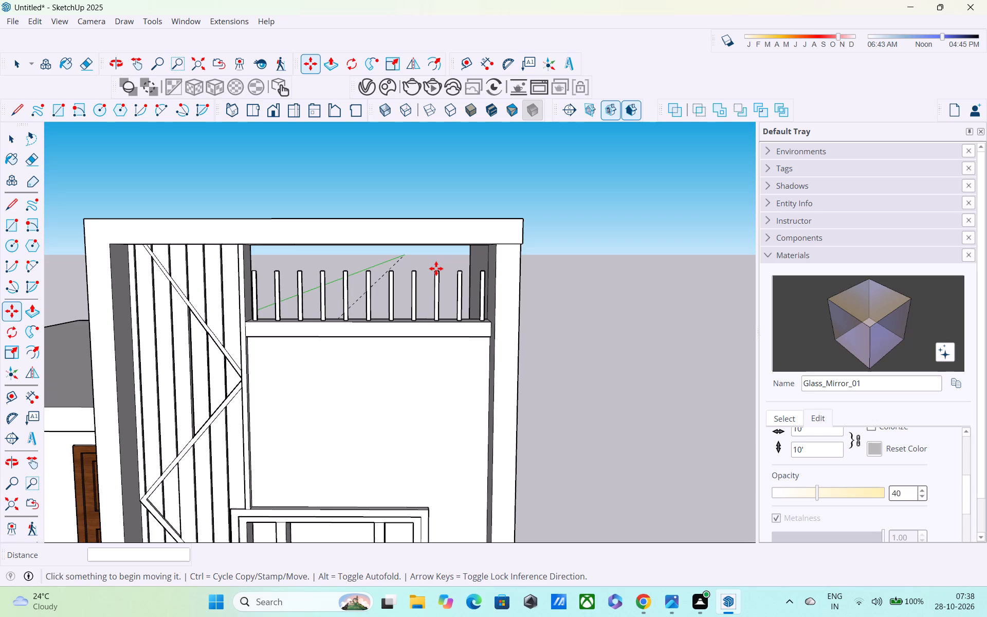
pyautogui.press('p')
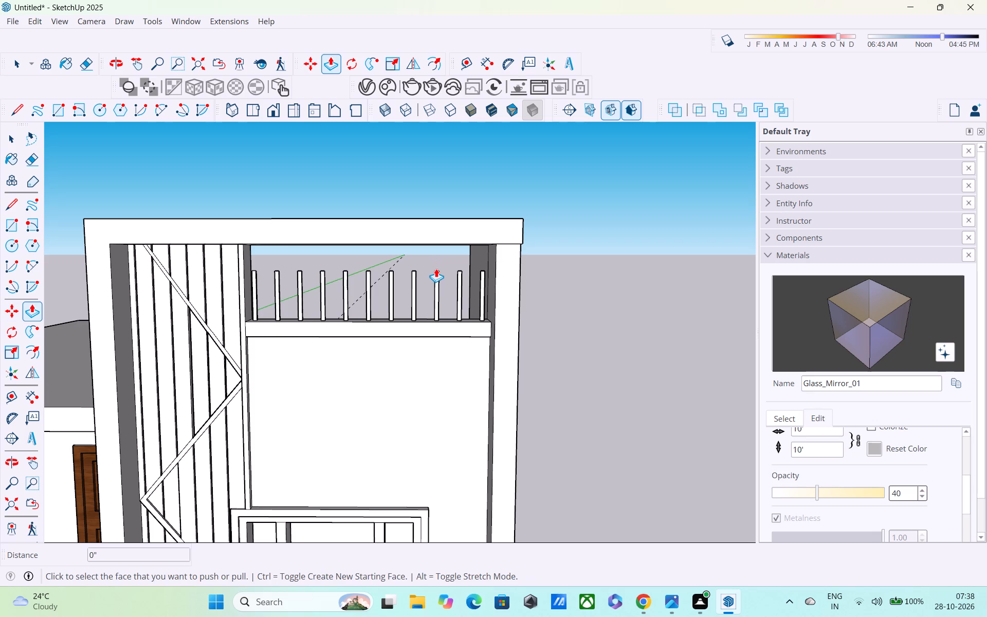
pyautogui.moveTo(337, 297); pyautogui.dragTo(285, 362, button='middle')
pyautogui.scroll(6, 275, 349)
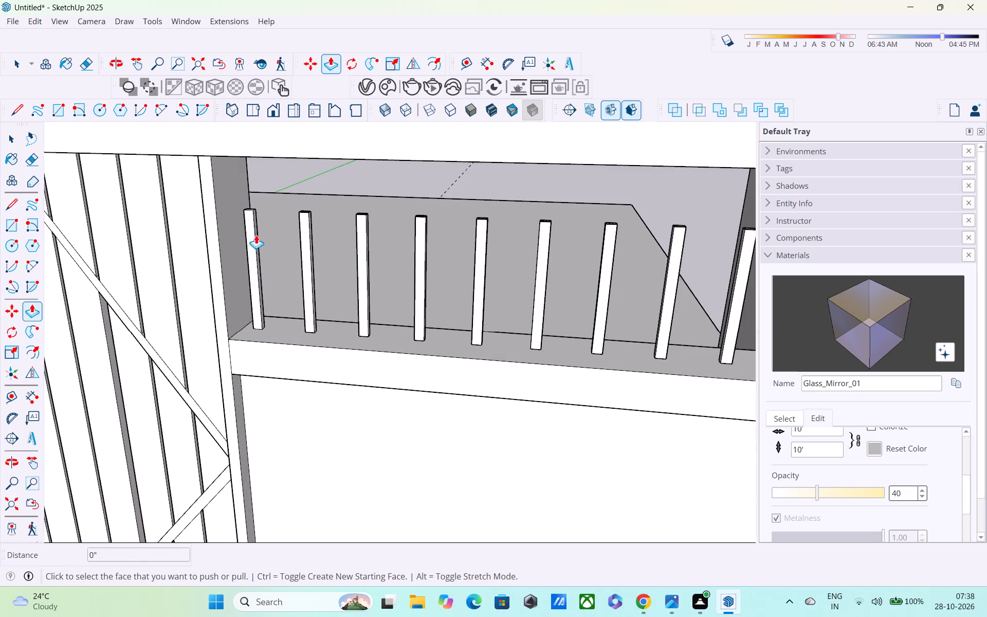
pyautogui.scroll(4, 252, 223)
pyautogui.moveTo(250, 204); pyautogui.dragTo(254, 244, button='middle')
pyautogui.scroll(5, 254, 243)
pyautogui.scroll(3, 246, 199)
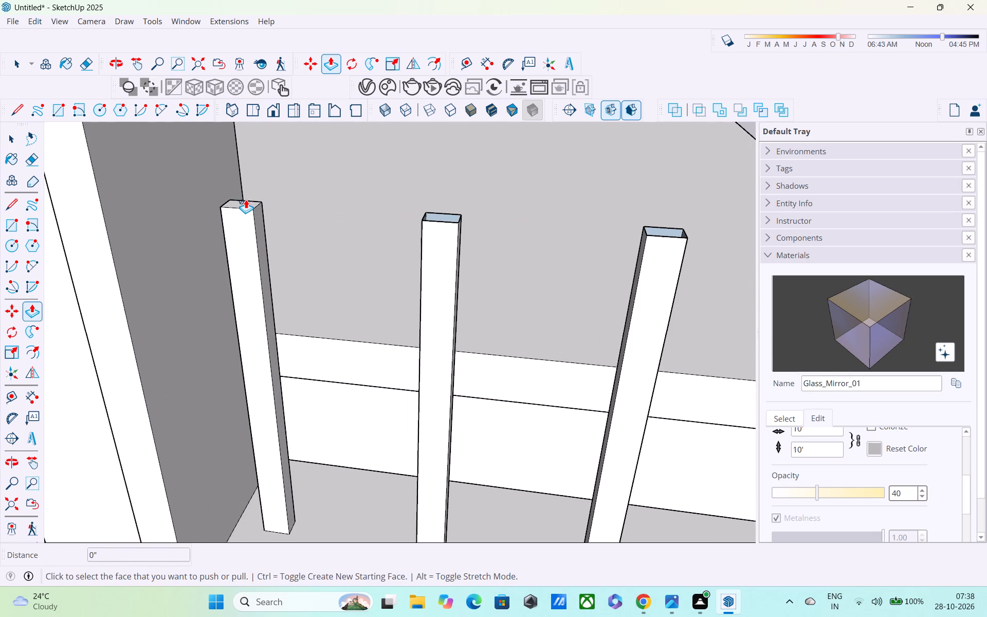
pyautogui.click(243, 202)
pyautogui.scroll(-3, 233, 156)
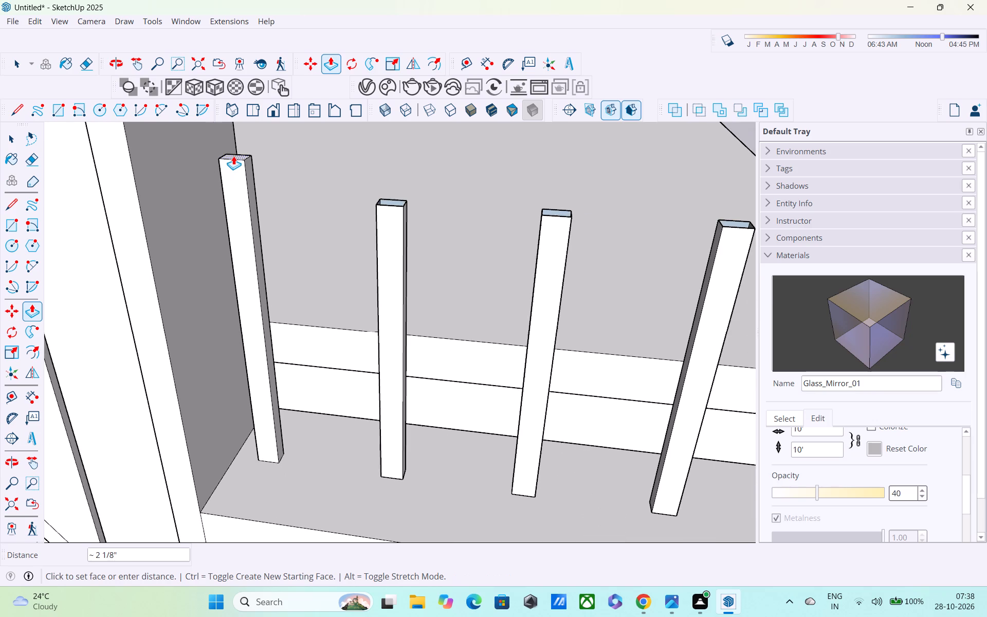
pyautogui.keyDown('shift'); pyautogui.moveTo(234, 161); pyautogui.dragTo(302, 308, button='middle'); pyautogui.keyUp('shift')
pyautogui.moveTo(306, 319); pyautogui.dragTo(306, 160, button='middle')
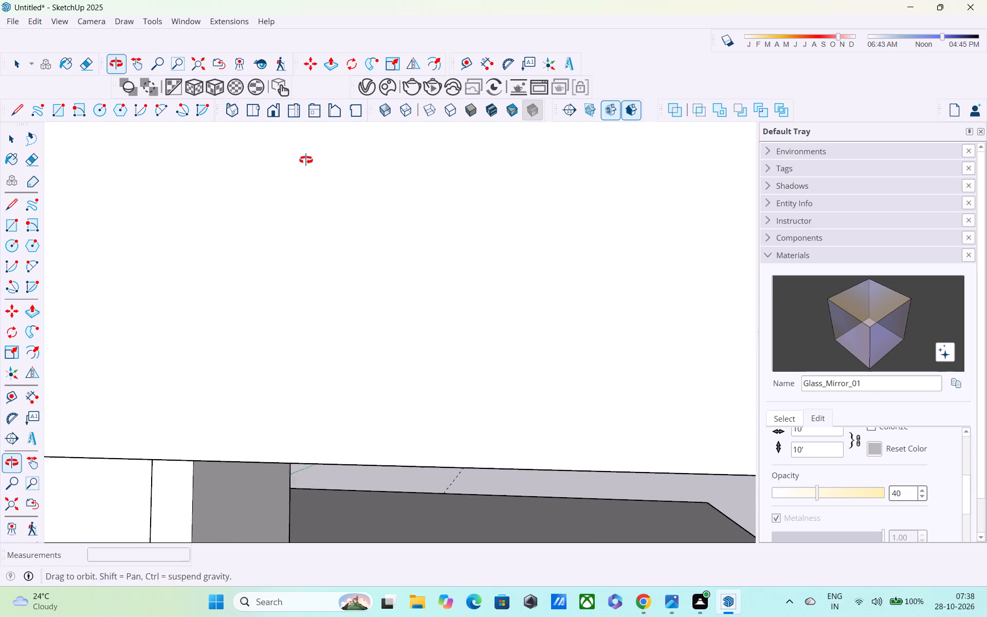
pyautogui.moveTo(306, 160); pyautogui.dragTo(306, 151, button='middle')
pyautogui.moveTo(320, 328); pyautogui.dragTo(316, 246, button='middle')
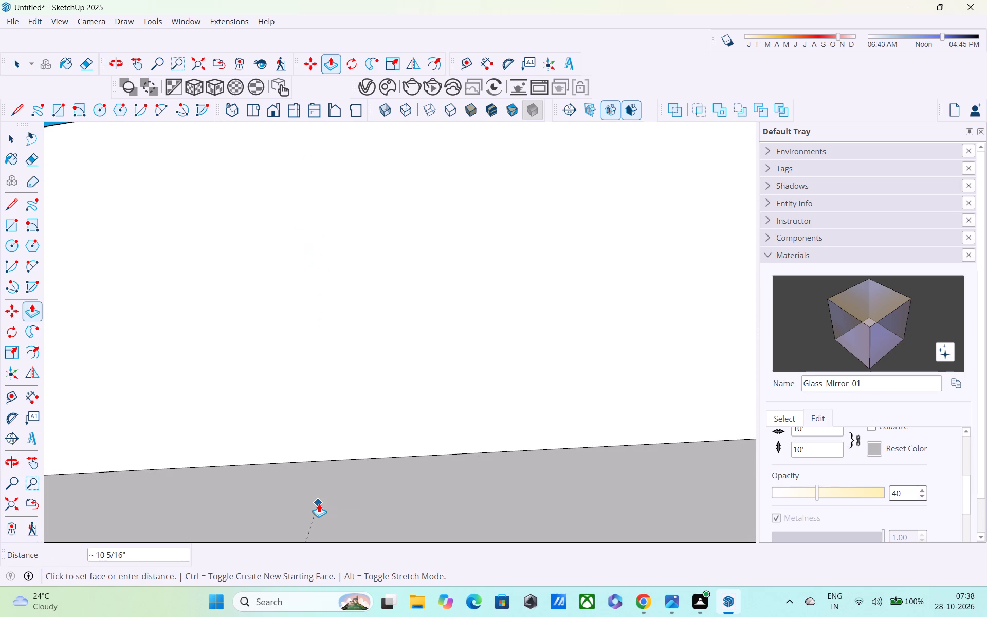
pyautogui.moveTo(317, 502); pyautogui.dragTo(310, 356, button='middle')
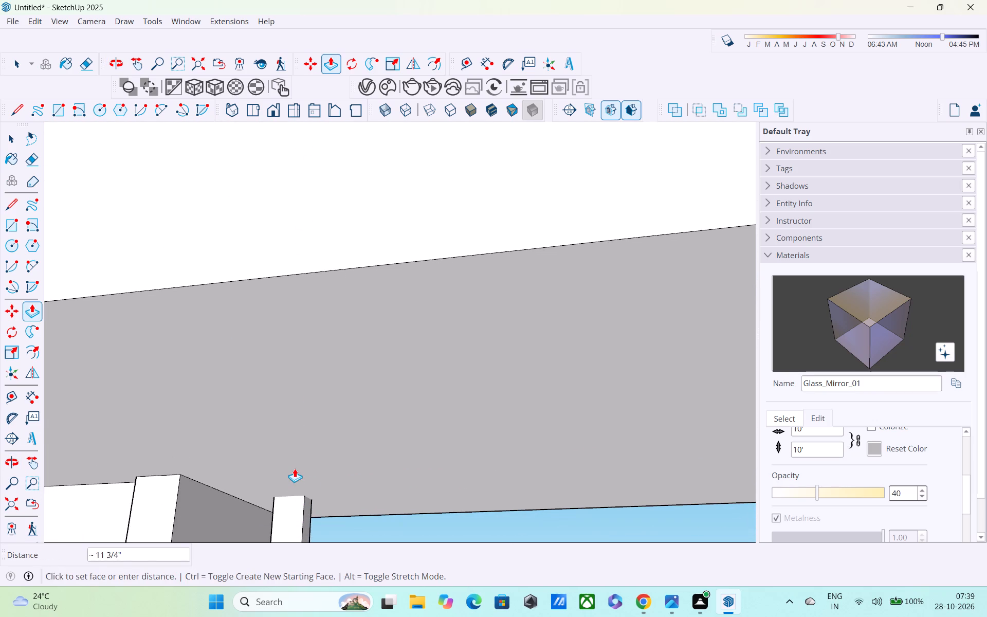
pyautogui.click(295, 466)
# Examine the extended post under the roof beam and the tops of the neighbouring copied posts.
pyautogui.keyDown('shift'); pyautogui.scroll(-2, 330, 477); pyautogui.keyUp('shift')
pyautogui.keyDown('shift'); pyautogui.moveTo(330, 477); pyautogui.dragTo(290, 402, button='middle'); pyautogui.keyUp('shift')
pyautogui.keyDown('shift'); pyautogui.scroll(1, 290, 402); pyautogui.keyUp('shift')
pyautogui.scroll(-6, 290, 400)
pyautogui.moveTo(395, 444); pyautogui.dragTo(395, 443, button='middle')
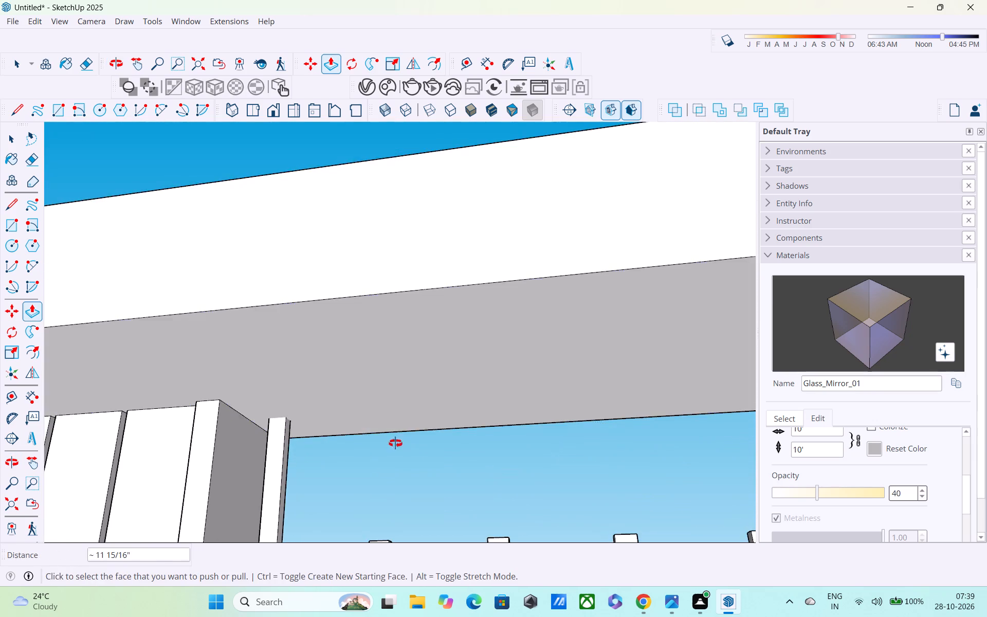
pyautogui.moveTo(395, 443); pyautogui.dragTo(341, 347, button='middle')
pyautogui.moveTo(321, 444); pyautogui.dragTo(284, 533, button='middle')
pyautogui.scroll(1, 327, 385)
pyautogui.moveTo(328, 385); pyautogui.dragTo(321, 385, button='middle')
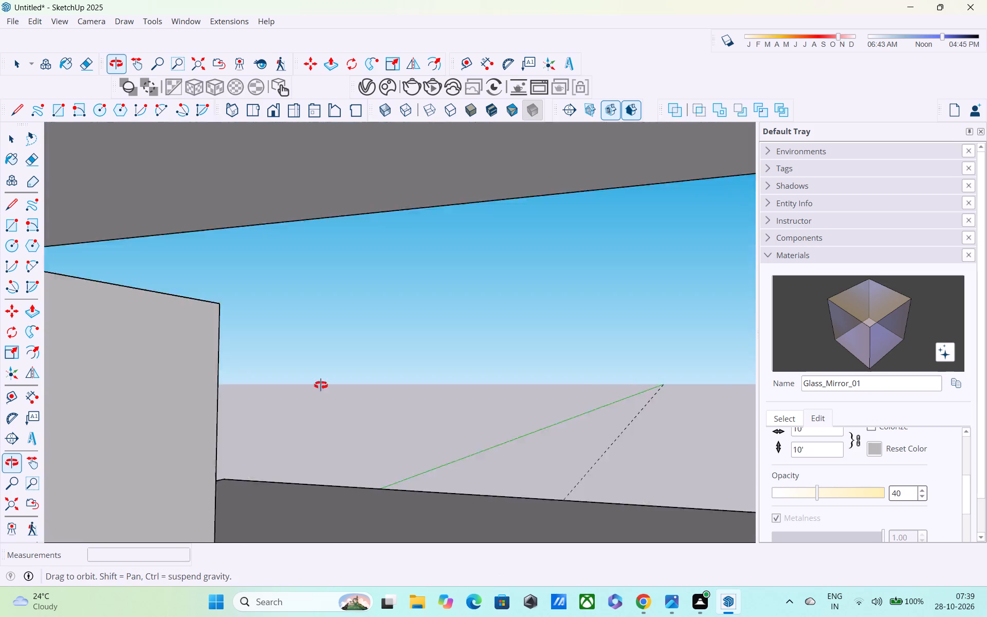
pyautogui.moveTo(321, 385); pyautogui.dragTo(321, 375, button='middle')
pyautogui.scroll(-5, 321, 376)
pyautogui.moveTo(319, 368); pyautogui.dragTo(311, 392, button='middle')
pyautogui.scroll(4, 310, 392)
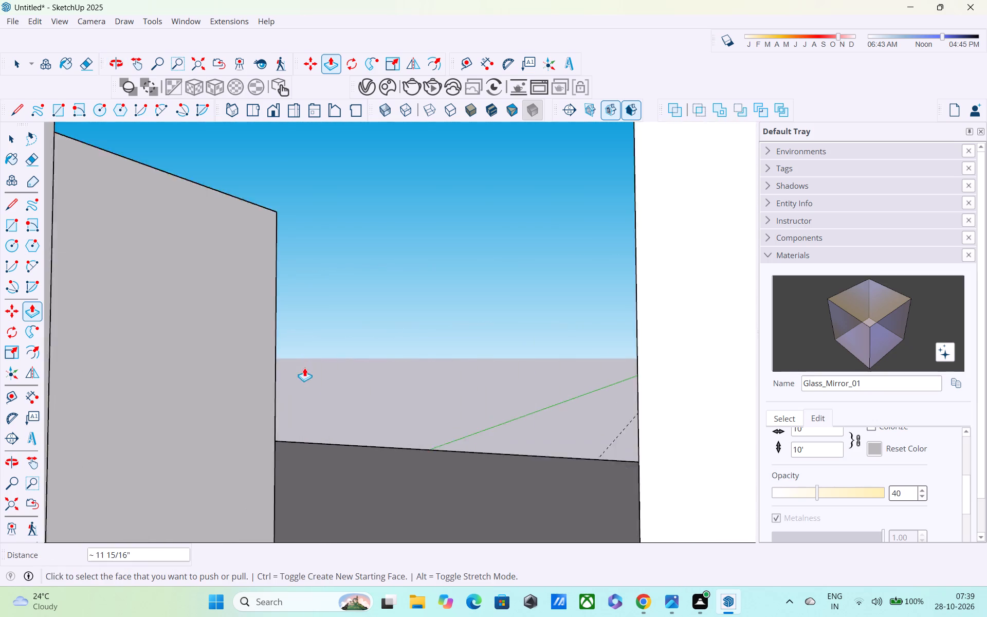
pyautogui.scroll(3, 304, 368)
pyautogui.scroll(-5, 310, 363)
pyautogui.moveTo(328, 342); pyautogui.dragTo(328, 366, button='middle')
pyautogui.scroll(10, 328, 351)
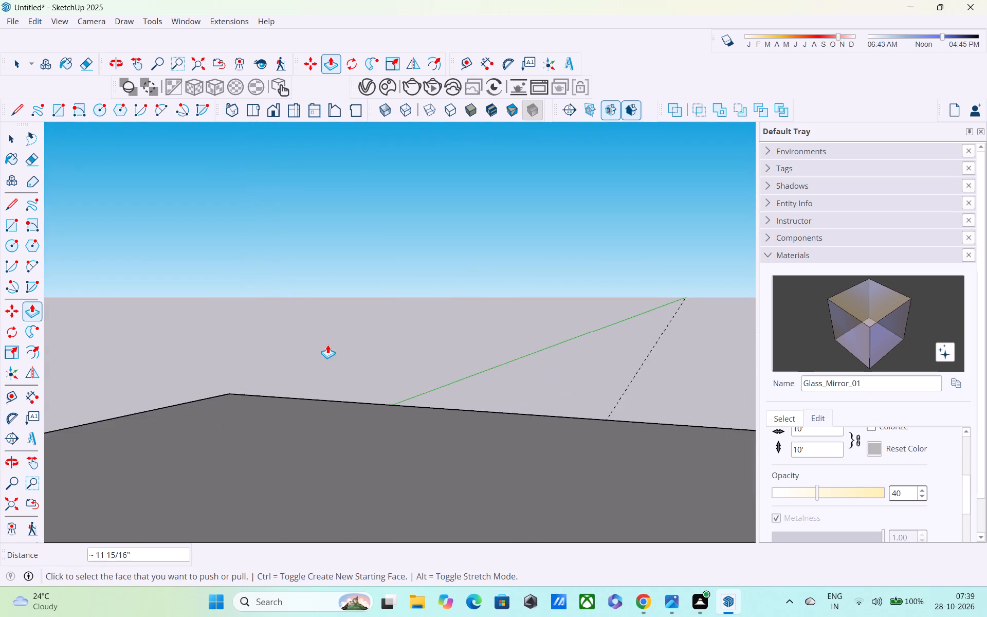
pyautogui.scroll(-6, 327, 344)
pyautogui.moveTo(324, 370); pyautogui.dragTo(316, 399, button='middle')
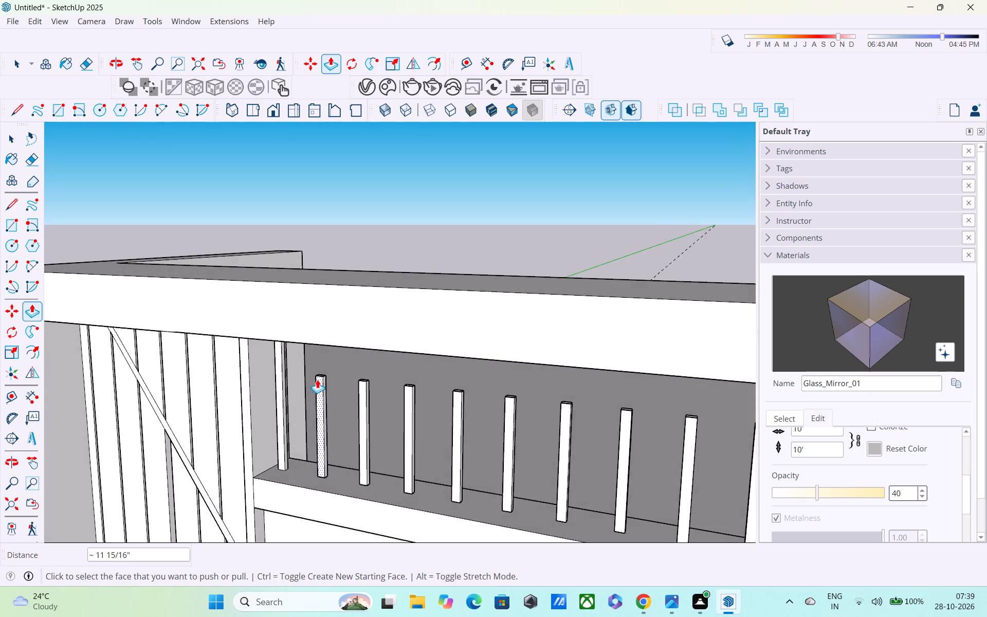
pyautogui.scroll(8, 317, 379)
pyautogui.scroll(-3, 321, 369)
pyautogui.scroll(3, 324, 372)
pyautogui.scroll(-1, 324, 376)
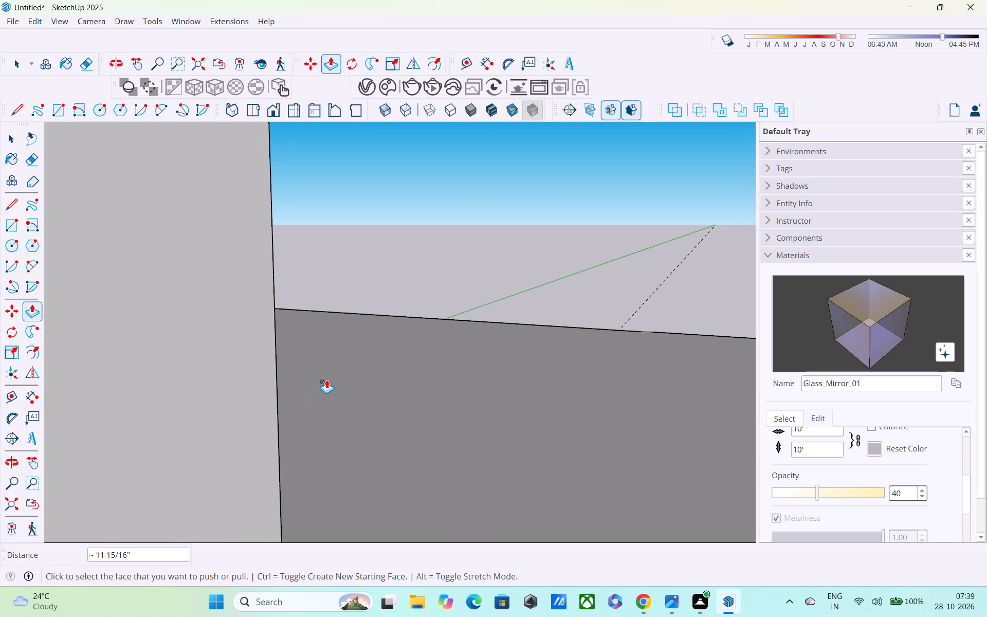
pyautogui.scroll(-5, 326, 379)
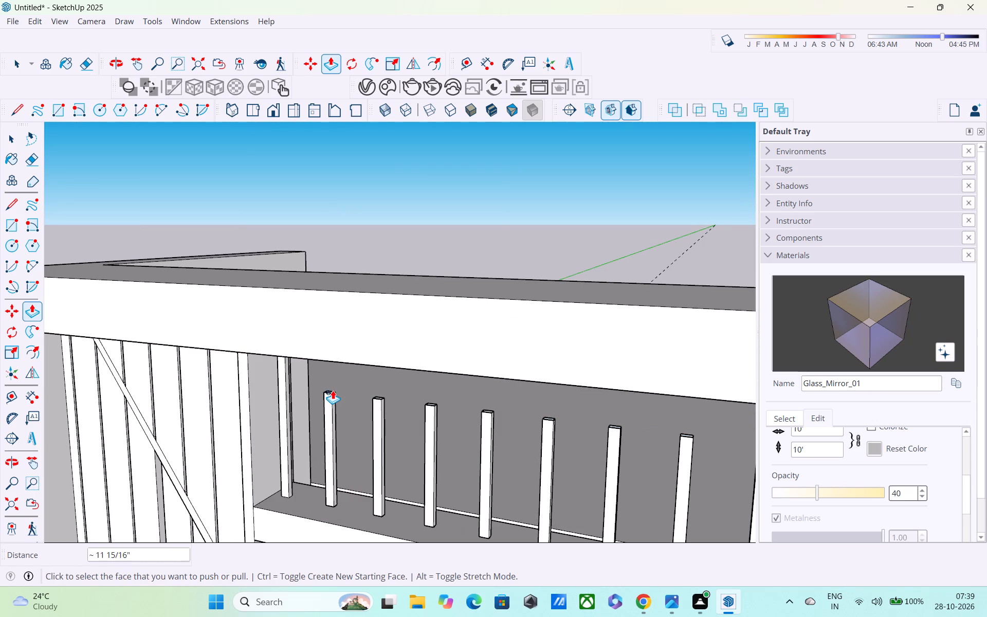
# Draw a rectangle about 1 9/16" by 1" to cap the open top of the second post from the grooved panel.
pyautogui.press('r')
pyautogui.scroll(3, 302, 369)
pyautogui.scroll(3, 378, 410)
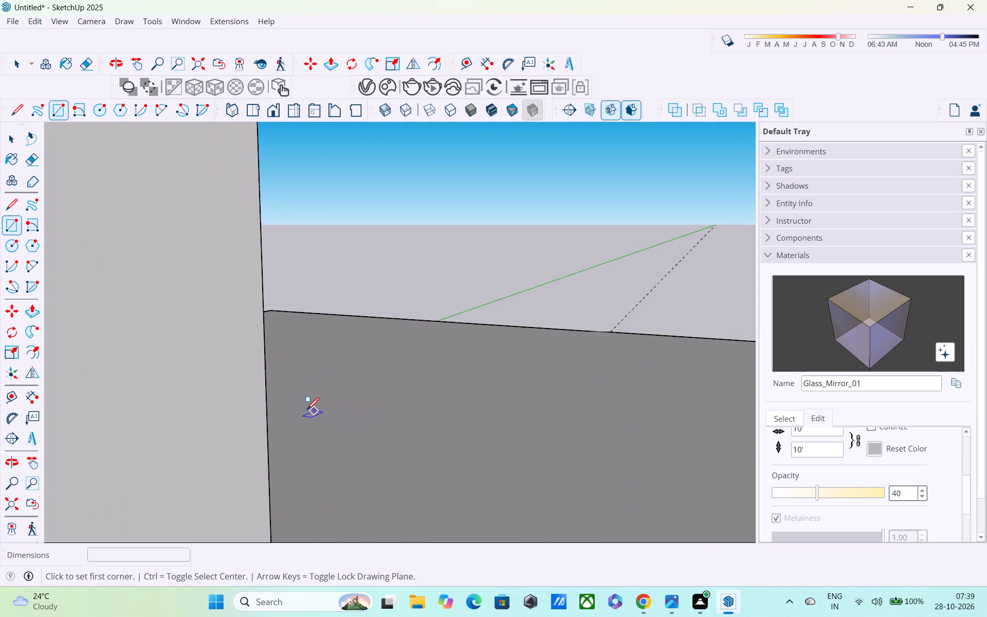
pyautogui.scroll(-3, 290, 404)
pyautogui.keyDown('shift'); pyautogui.moveTo(294, 417); pyautogui.dragTo(282, 380, button='middle'); pyautogui.keyUp('shift')
pyautogui.moveTo(282, 380); pyautogui.dragTo(302, 430, button='middle')
pyautogui.scroll(3, 195, 268)
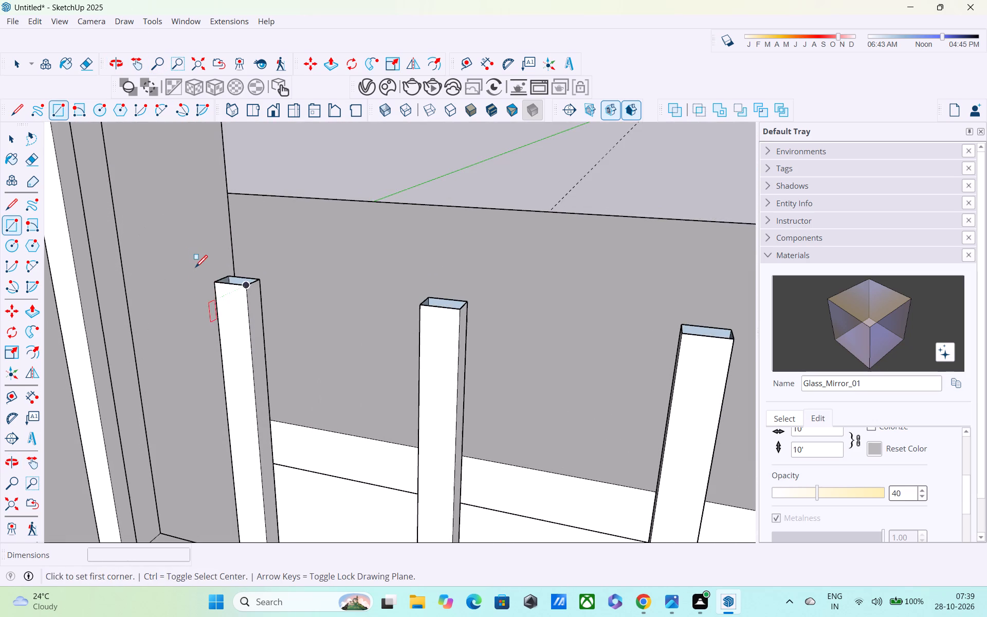
pyautogui.scroll(3, 211, 274)
pyautogui.scroll(-3, 254, 289)
pyautogui.scroll(3, 260, 283)
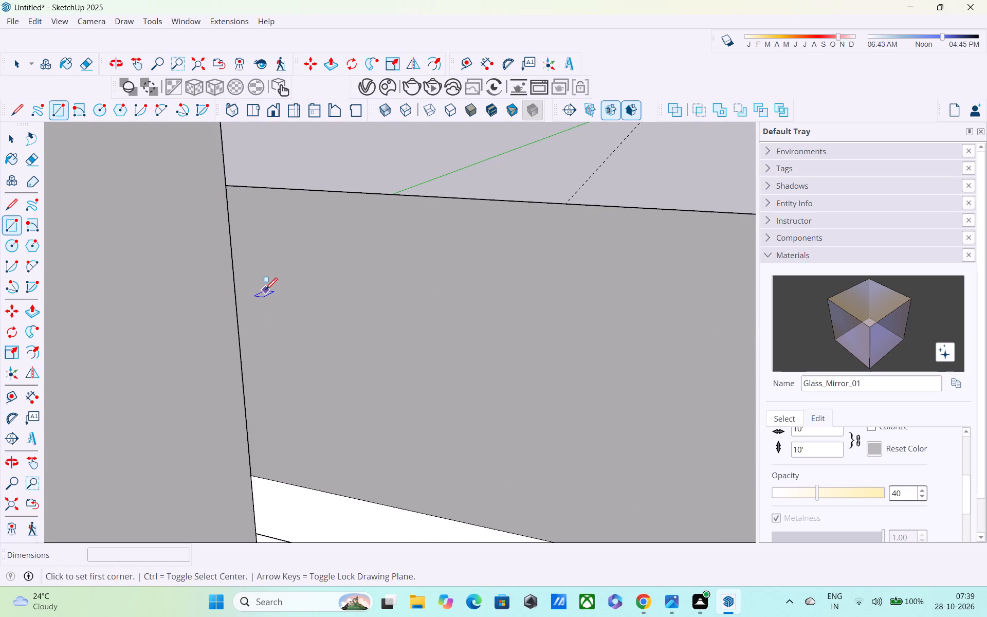
pyautogui.scroll(-2, 265, 291)
pyautogui.click(270, 302)
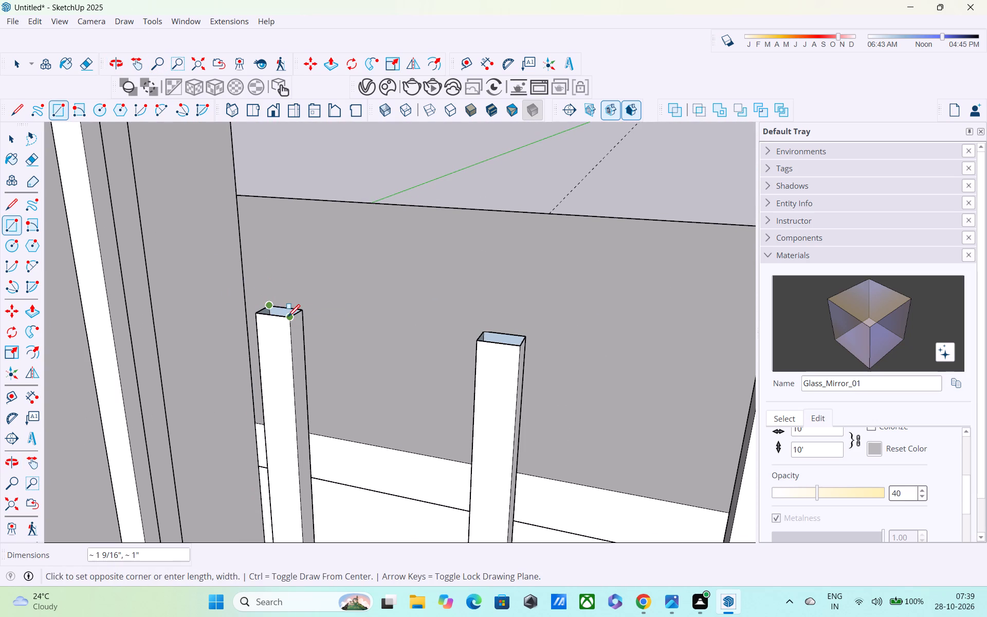
pyautogui.click(288, 318)
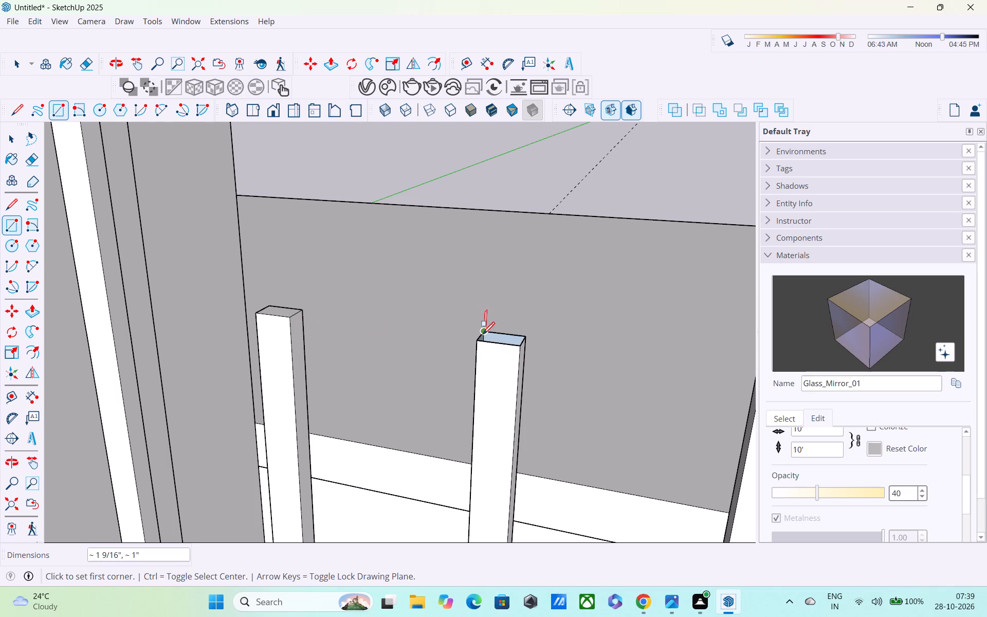
# Cap the open tops of the third to sixth posts with corner-to-corner rectangles of about 1 9/16" by 1".
pyautogui.click(483, 334)
pyautogui.click(515, 343)
pyautogui.keyDown('shift'); pyautogui.moveTo(515, 345); pyautogui.dragTo(247, 336, button='middle'); pyautogui.keyUp('shift')
pyautogui.click(472, 354)
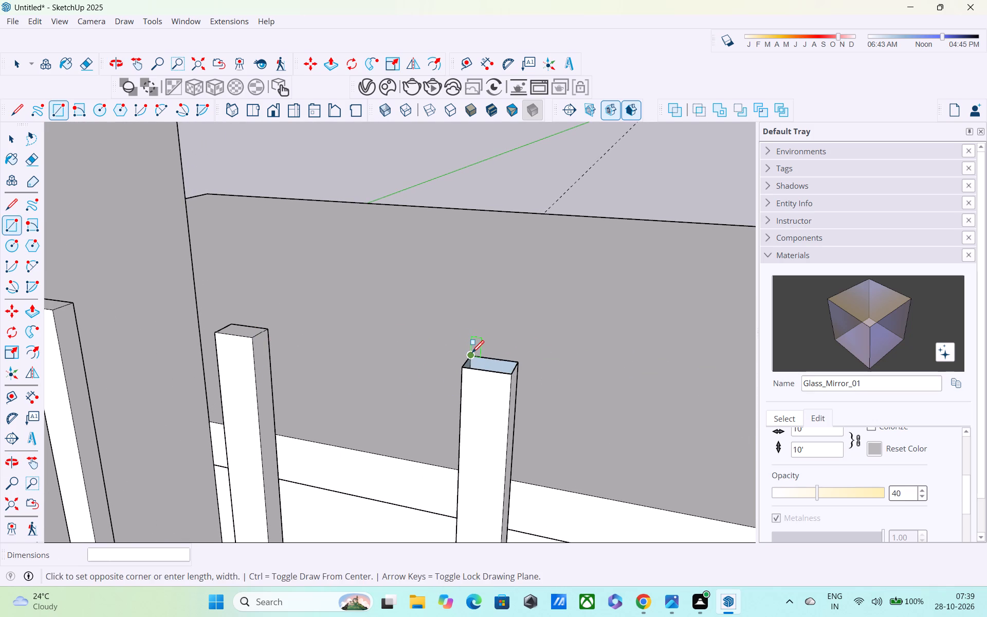
pyautogui.click(506, 377)
pyautogui.keyDown('shift'); pyautogui.moveTo(513, 389); pyautogui.dragTo(234, 343, button='middle'); pyautogui.keyUp('shift')
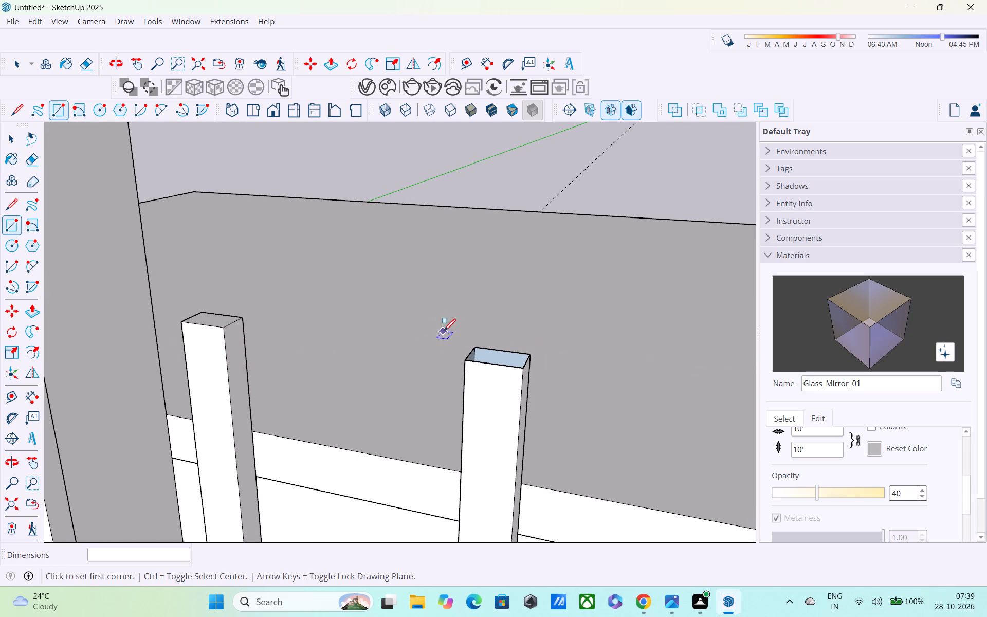
pyautogui.click(480, 347)
pyautogui.click(519, 368)
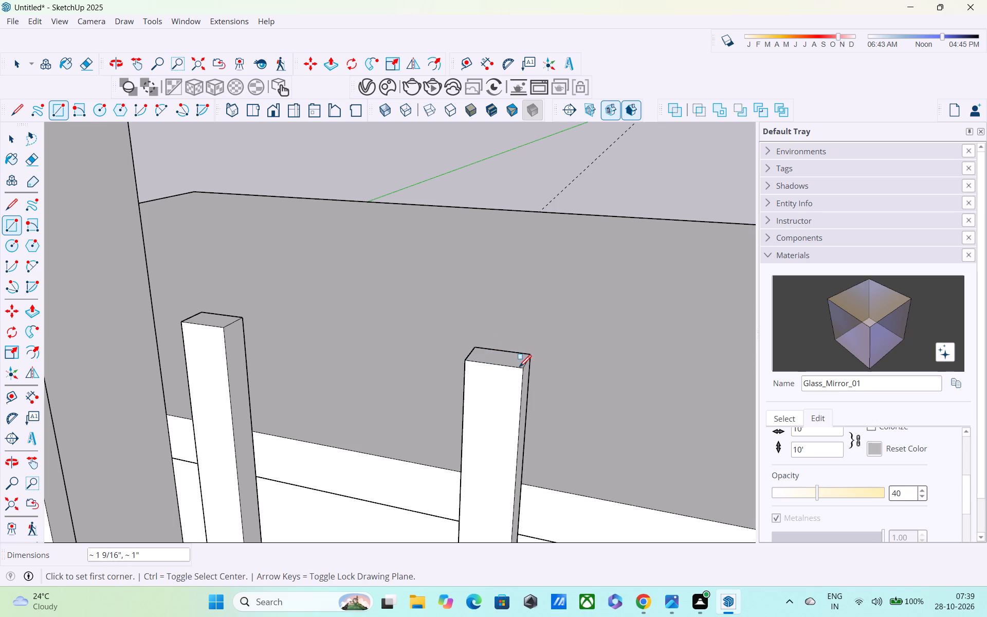
pyautogui.keyDown('shift'); pyautogui.moveTo(520, 369); pyautogui.dragTo(194, 348, button='middle'); pyautogui.keyUp('shift')
pyautogui.click(489, 374)
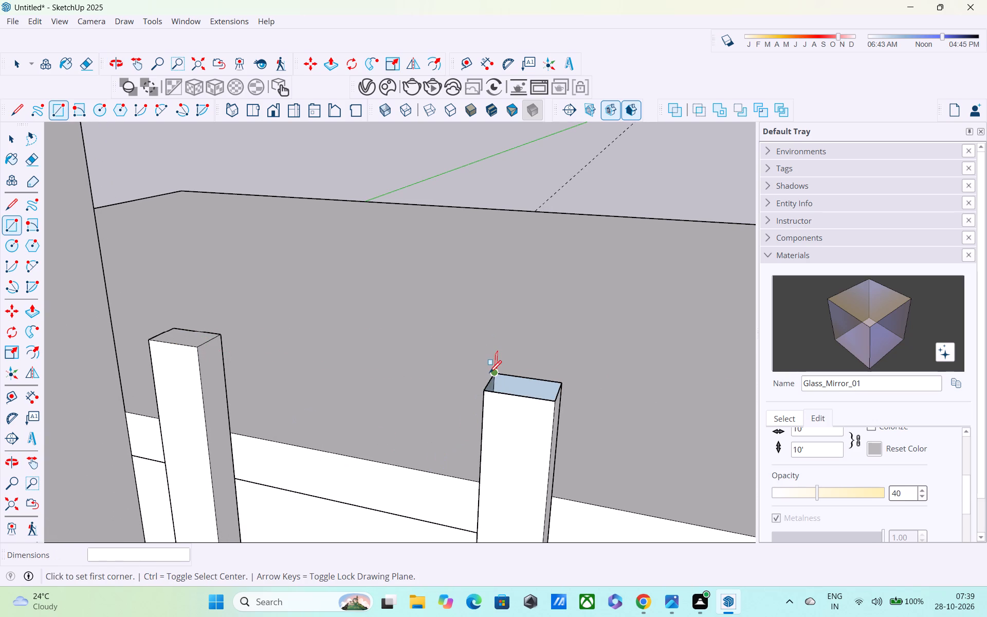
pyautogui.click(556, 398)
# Draw a corner-to-corner rectangle to cap the open top of the seventh post from the grooved panel.
pyautogui.keyDown('shift'); pyautogui.moveTo(543, 409); pyautogui.dragTo(237, 353, button='middle'); pyautogui.keyUp('shift')
pyautogui.scroll(1, 226, 352)
pyautogui.scroll(-3, 238, 355)
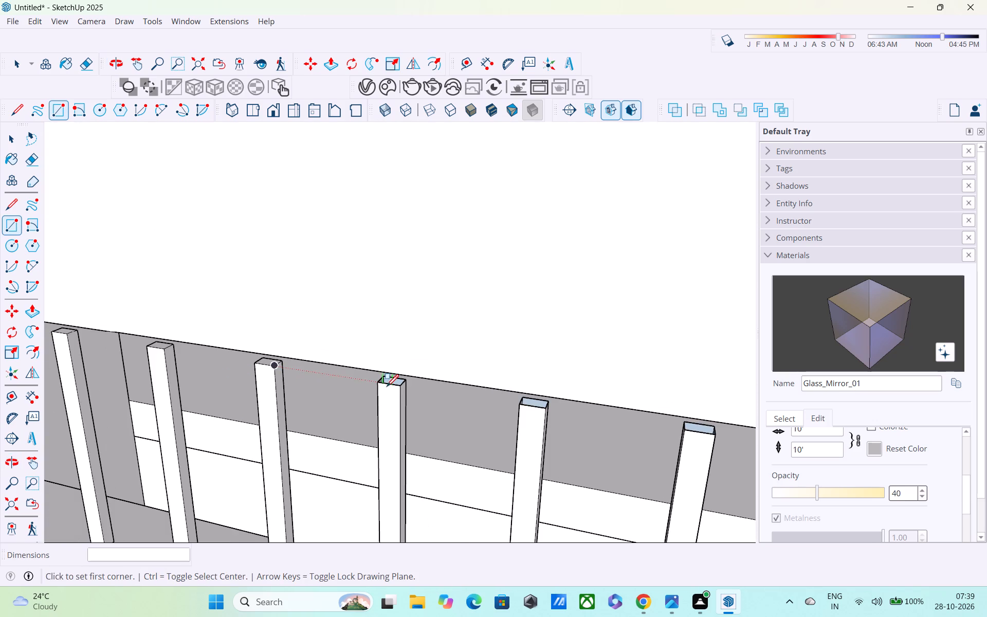
pyautogui.moveTo(438, 391); pyautogui.dragTo(393, 341, button='middle')
pyautogui.keyDown('shift'); pyautogui.moveTo(321, 333); pyautogui.dragTo(340, 367, button='middle'); pyautogui.keyUp('shift')
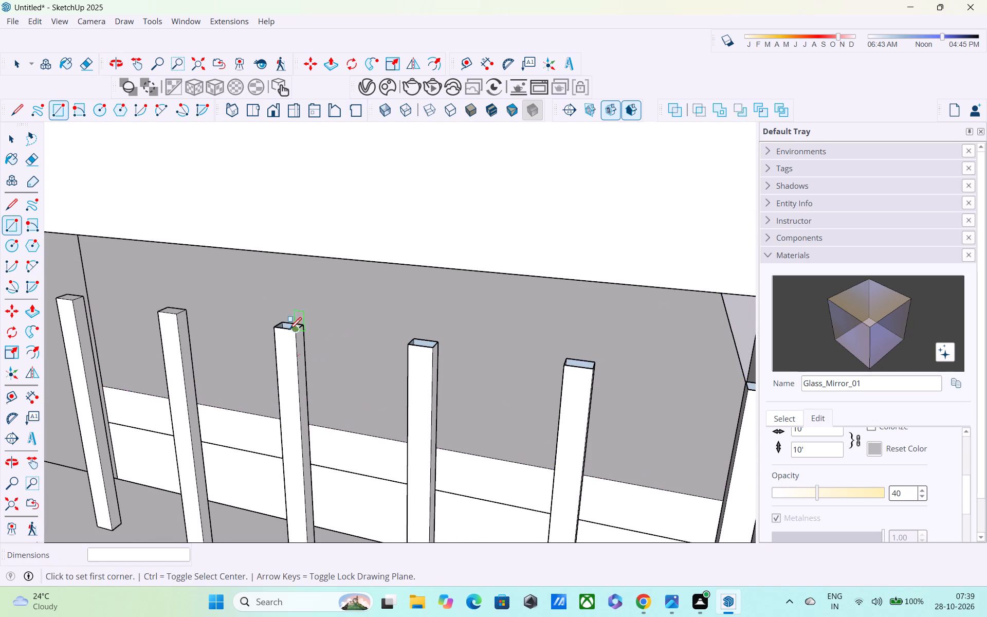
pyautogui.scroll(2, 278, 320)
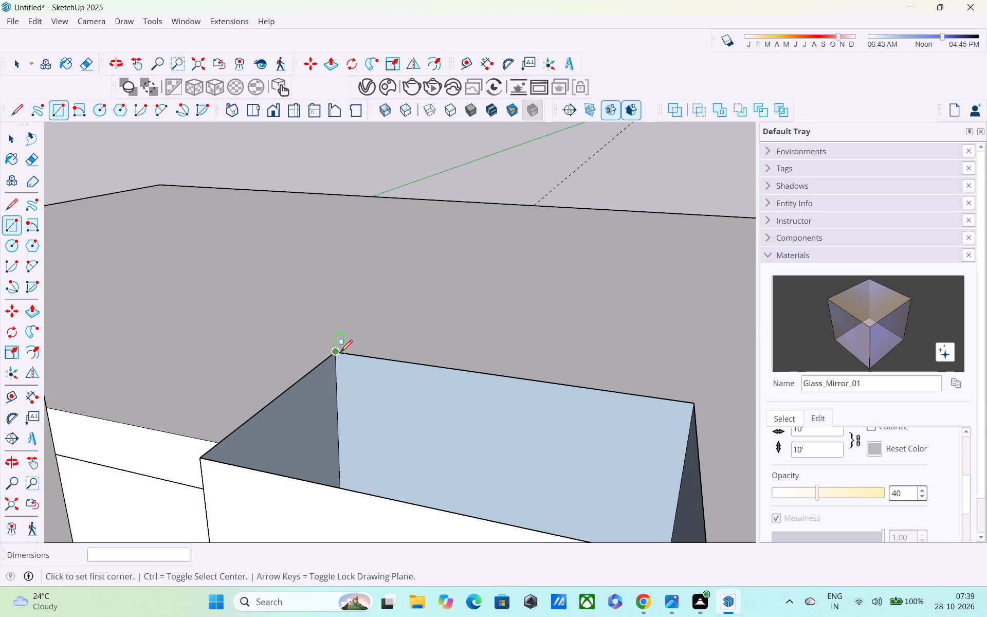
pyautogui.click(339, 354)
pyautogui.keyDown('shift'); pyautogui.moveTo(601, 490); pyautogui.dragTo(481, 395, button='middle'); pyautogui.keyUp('shift')
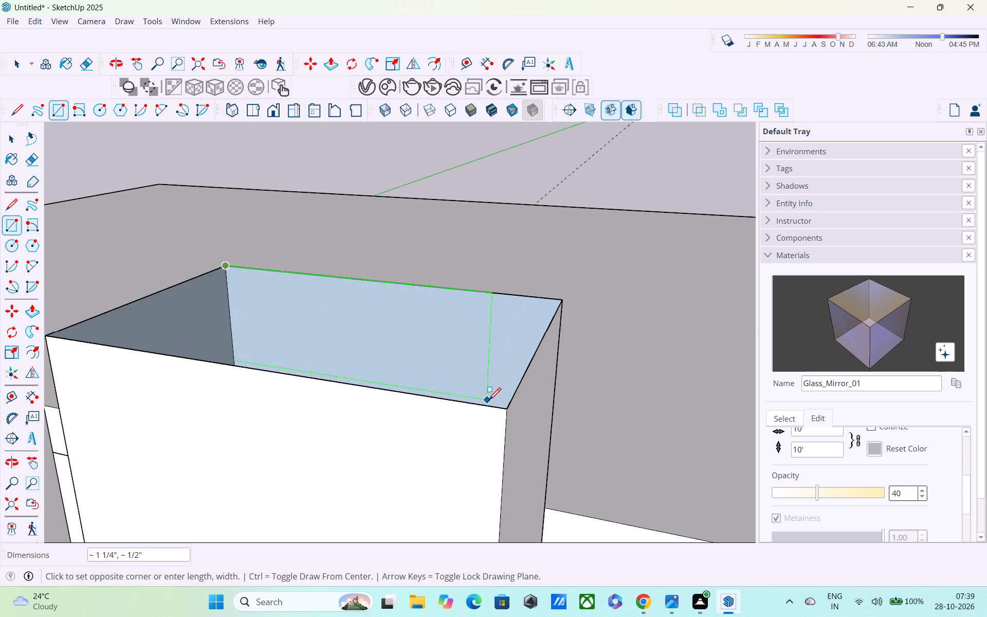
pyautogui.click(505, 410)
# Draw a corner-to-corner rectangle to cap the open top of the eighth post from the grooved panel.
pyautogui.moveTo(506, 411); pyautogui.dragTo(316, 347, button='middle')
pyautogui.scroll(-5, 299, 347)
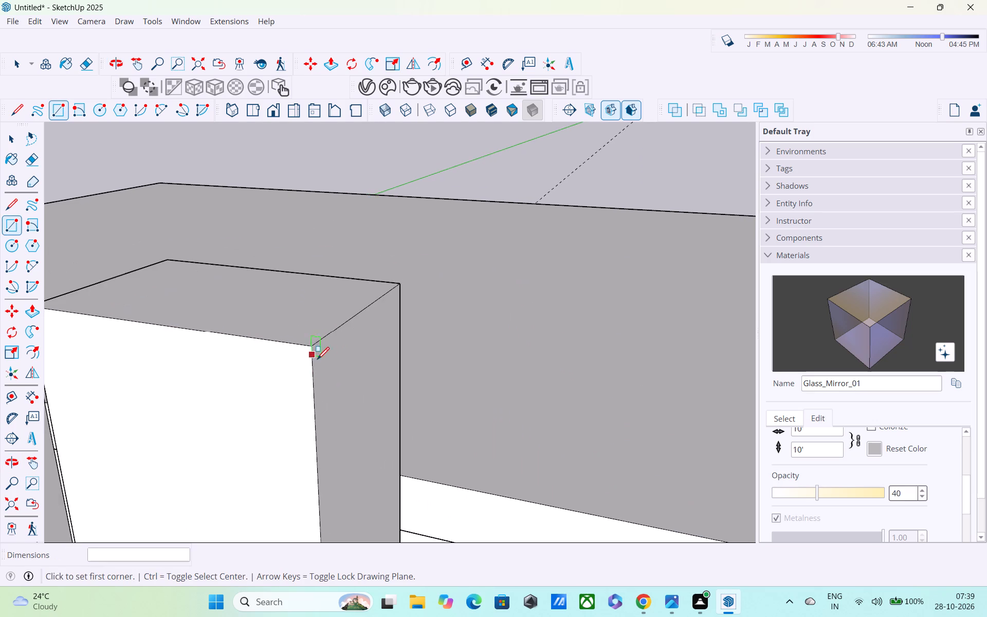
pyautogui.scroll(-5, 342, 367)
pyautogui.moveTo(390, 388); pyautogui.dragTo(322, 337, button='middle')
pyautogui.scroll(-12, 320, 335)
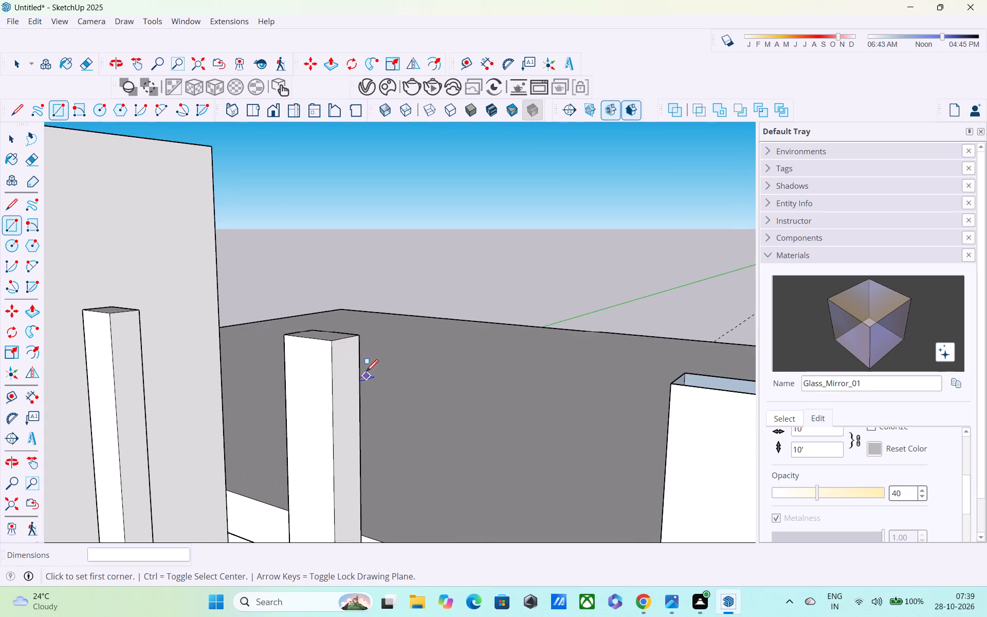
pyautogui.scroll(-4, 366, 371)
pyautogui.keyDown('shift'); pyautogui.moveTo(388, 375); pyautogui.dragTo(344, 361, button='middle'); pyautogui.keyUp('shift')
pyautogui.keyDown('shift'); pyautogui.scroll(-1, 388, 375); pyautogui.keyUp('shift')
pyautogui.moveTo(338, 359); pyautogui.dragTo(396, 423, button='middle')
pyautogui.scroll(1, 396, 423)
pyautogui.scroll(2, 262, 392)
pyautogui.keyDown('shift'); pyautogui.moveTo(246, 377); pyautogui.dragTo(280, 342, button='middle'); pyautogui.keyUp('shift')
pyautogui.scroll(4, 277, 284)
pyautogui.keyDown('shift'); pyautogui.moveTo(273, 285); pyautogui.dragTo(232, 280, button='middle'); pyautogui.keyUp('shift')
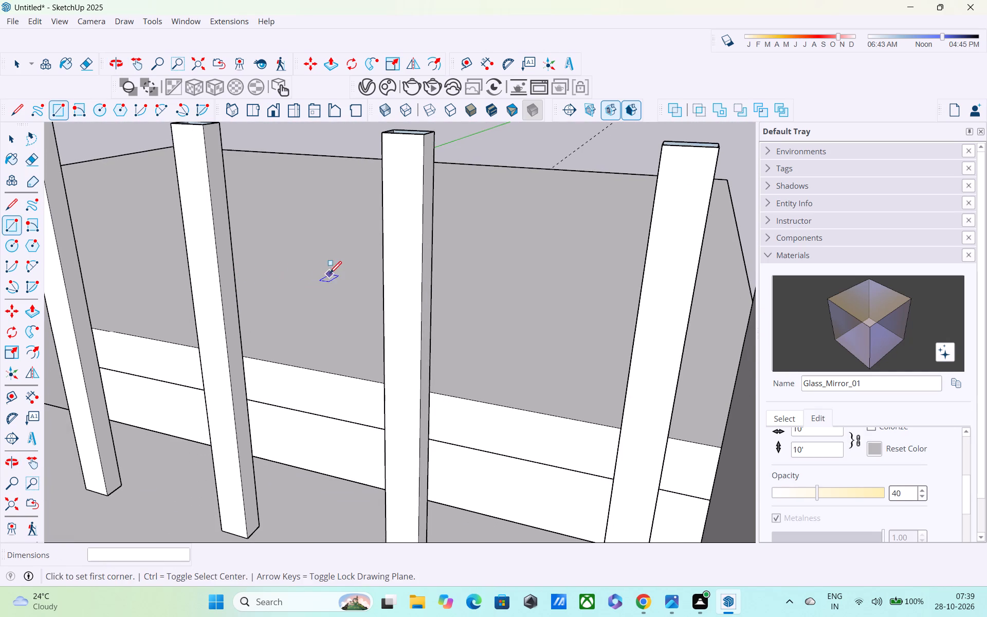
pyautogui.moveTo(330, 275); pyautogui.dragTo(320, 294, button='middle')
pyautogui.keyDown('shift'); pyautogui.scroll(-1, 268, 288); pyautogui.keyUp('shift')
pyautogui.keyDown('shift'); pyautogui.moveTo(268, 288); pyautogui.dragTo(285, 300, button='middle'); pyautogui.keyUp('shift')
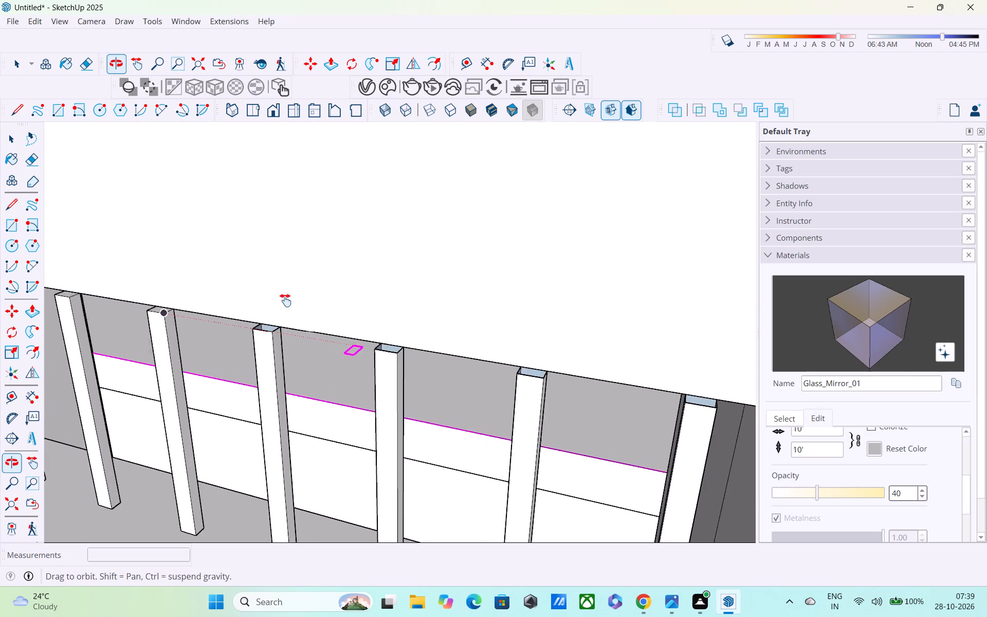
pyautogui.keyDown('shift'); pyautogui.moveTo(285, 300); pyautogui.dragTo(296, 283, button='middle'); pyautogui.keyUp('shift')
pyautogui.scroll(4, 297, 247)
pyautogui.scroll(-3, 337, 244)
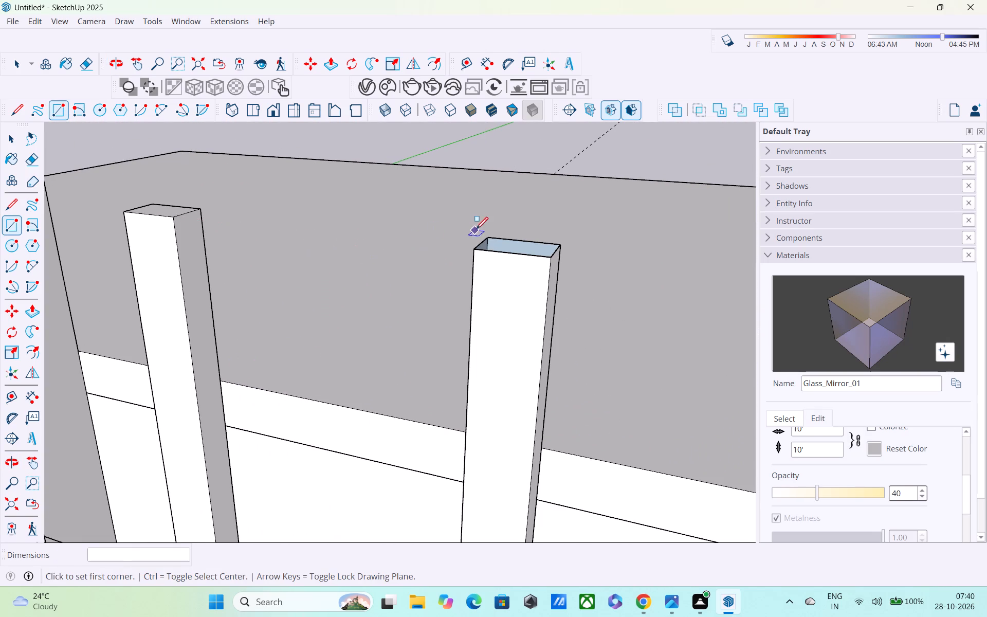
pyautogui.click(490, 235)
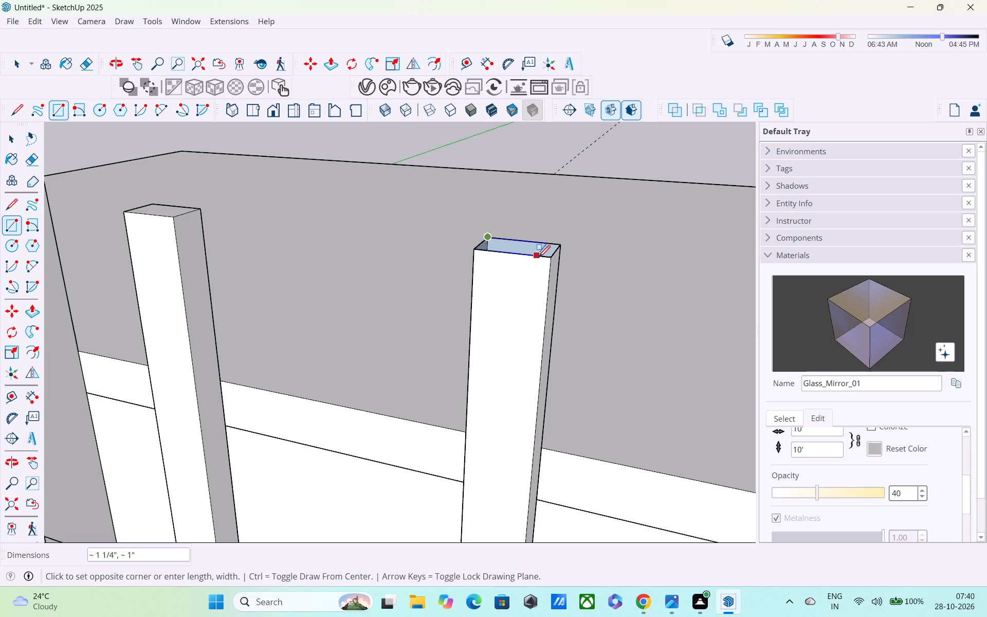
pyautogui.click(550, 260)
# Cap the open tops of the ninth and tenth posts from the grooved panel with corner-to-corner rectangles of about 1 9/16" by 1".
pyautogui.keyDown('shift'); pyautogui.moveTo(541, 265); pyautogui.dragTo(416, 241, button='middle'); pyautogui.keyUp('shift')
pyautogui.scroll(-5, 387, 240)
pyautogui.moveTo(478, 280); pyautogui.dragTo(431, 289, button='middle')
pyautogui.moveTo(452, 319); pyautogui.dragTo(477, 314, button='middle')
pyautogui.click(419, 310)
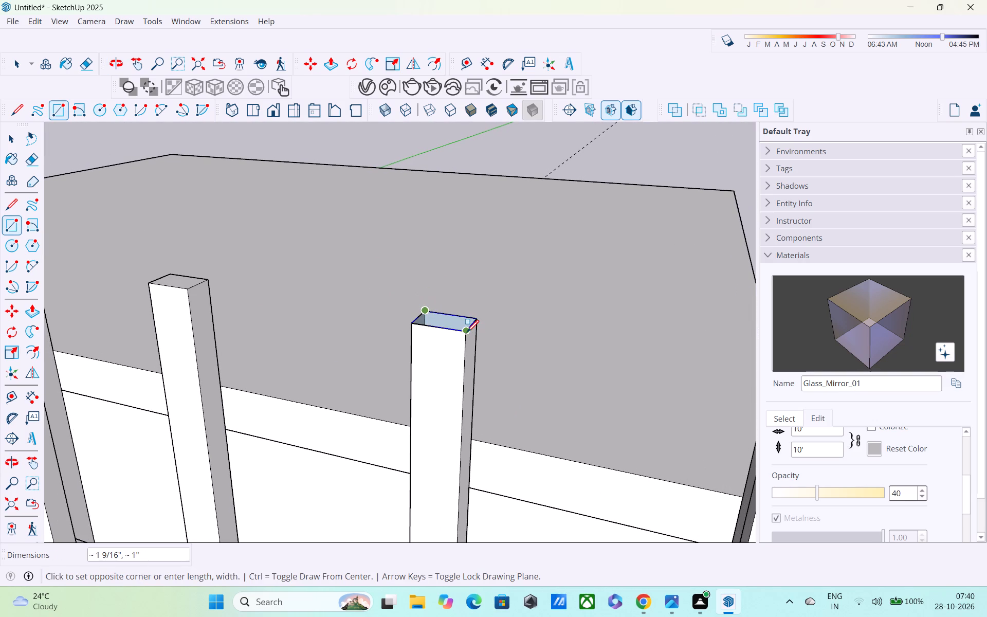
pyautogui.click(467, 333)
pyautogui.moveTo(481, 344); pyautogui.dragTo(437, 323, button='middle')
pyautogui.moveTo(412, 280); pyautogui.dragTo(435, 306, button='middle')
pyautogui.click(488, 334)
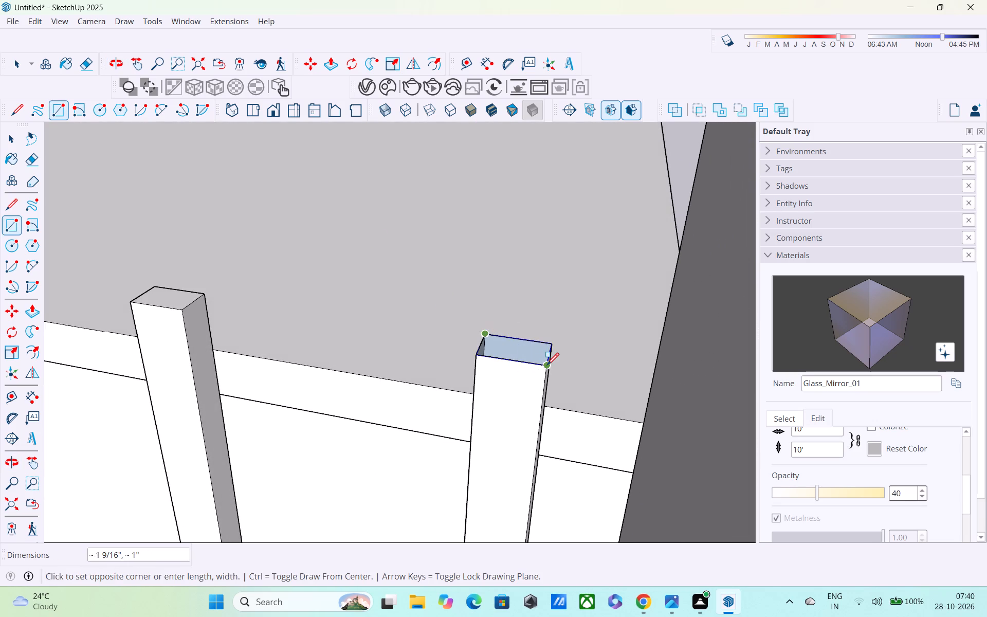
pyautogui.click(547, 366)
# Push/Pull the capped tops of the second, third and fourth posts from the grooved panel up to the roof beam.
pyautogui.scroll(-5, 526, 370)
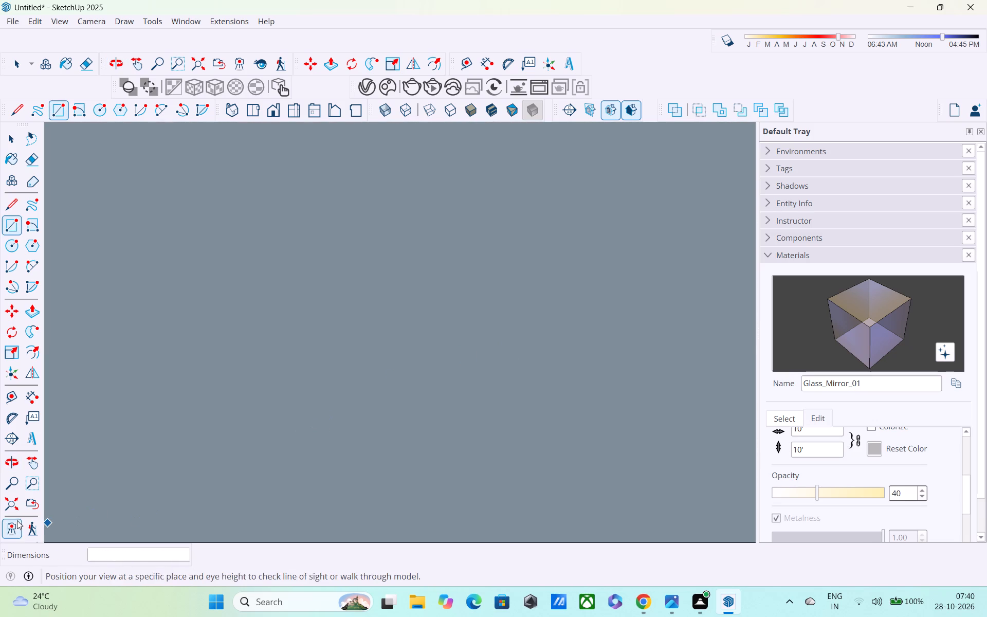
pyautogui.click(11, 509)
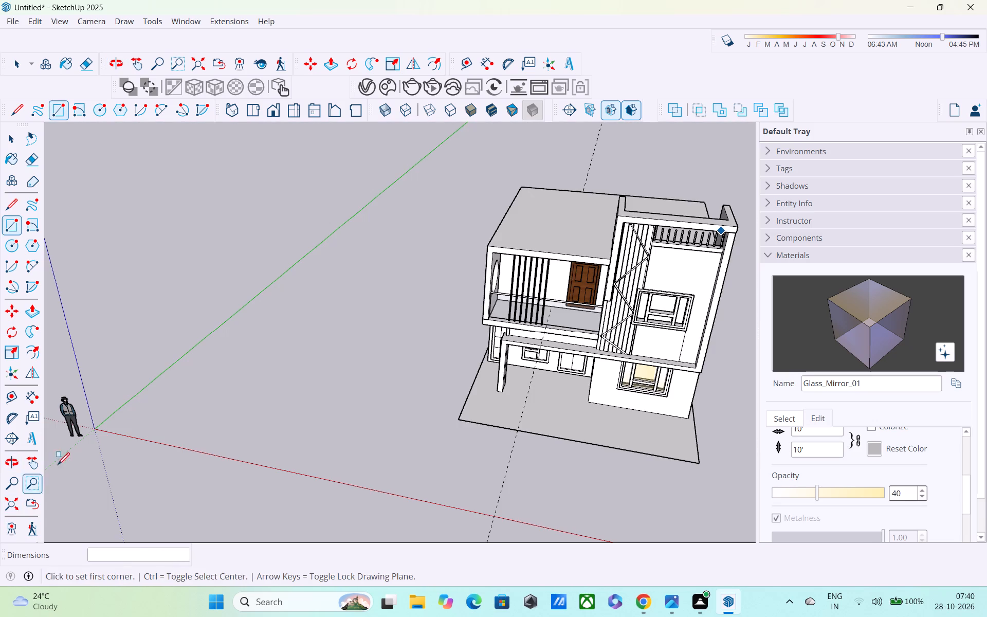
pyautogui.moveTo(533, 255); pyautogui.dragTo(414, 264, button='middle')
pyautogui.scroll(9, 551, 242)
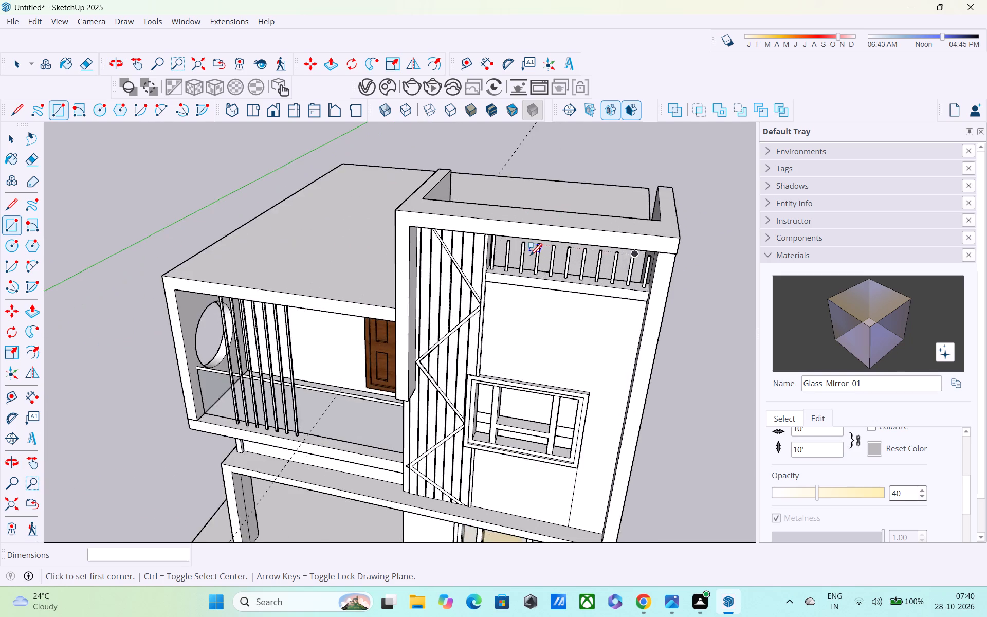
pyautogui.scroll(9, 530, 257)
pyautogui.scroll(5, 490, 235)
pyautogui.moveTo(524, 216); pyautogui.dragTo(379, 240, button='middle')
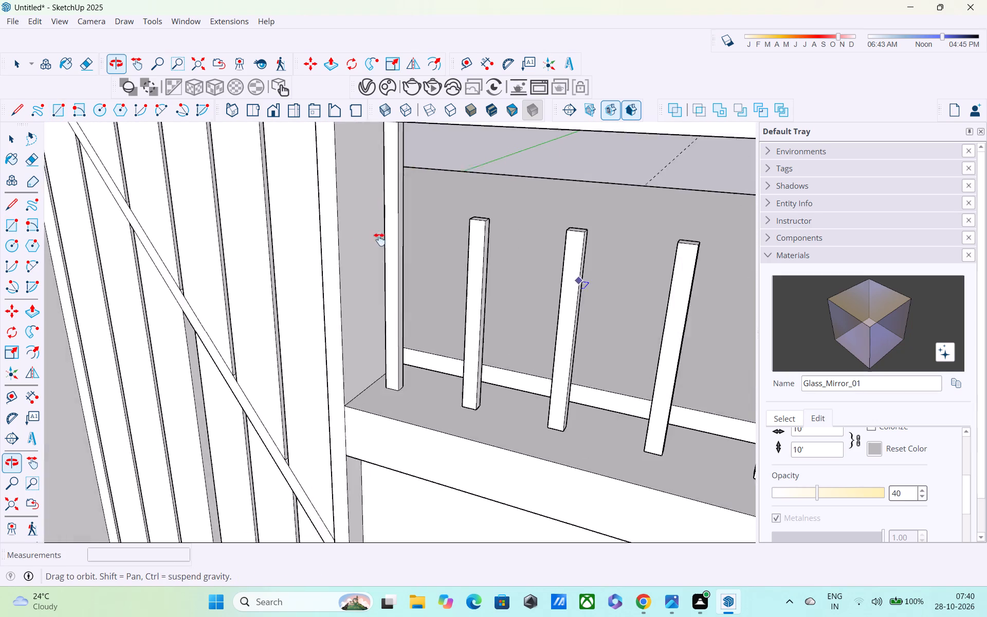
pyautogui.moveTo(379, 240); pyautogui.dragTo(340, 279, button='middle')
pyautogui.scroll(1, 340, 279)
pyautogui.press('p')
pyautogui.scroll(3, 454, 271)
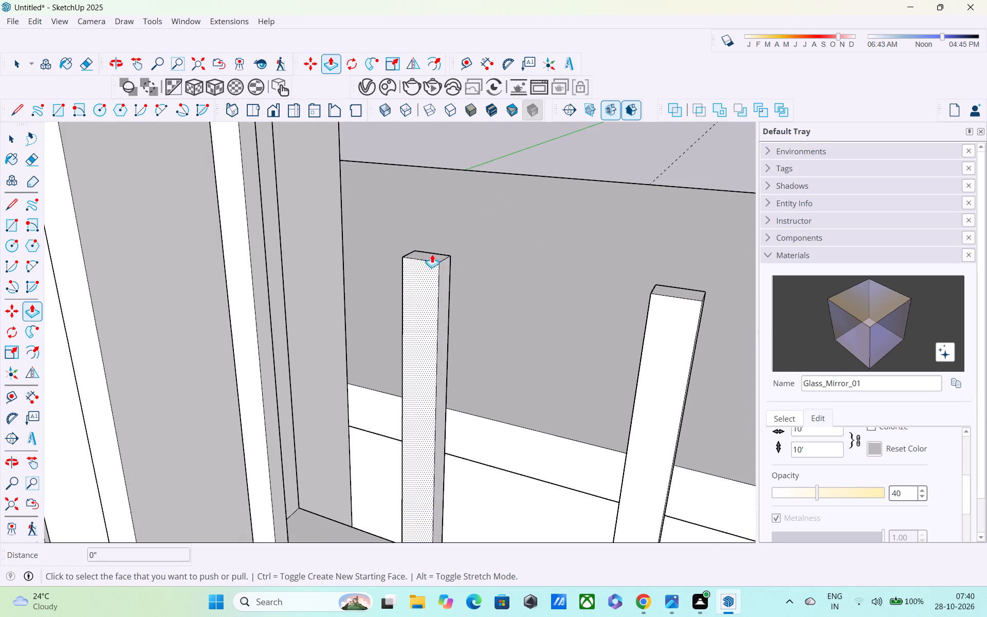
pyautogui.doubleClick(432, 253)
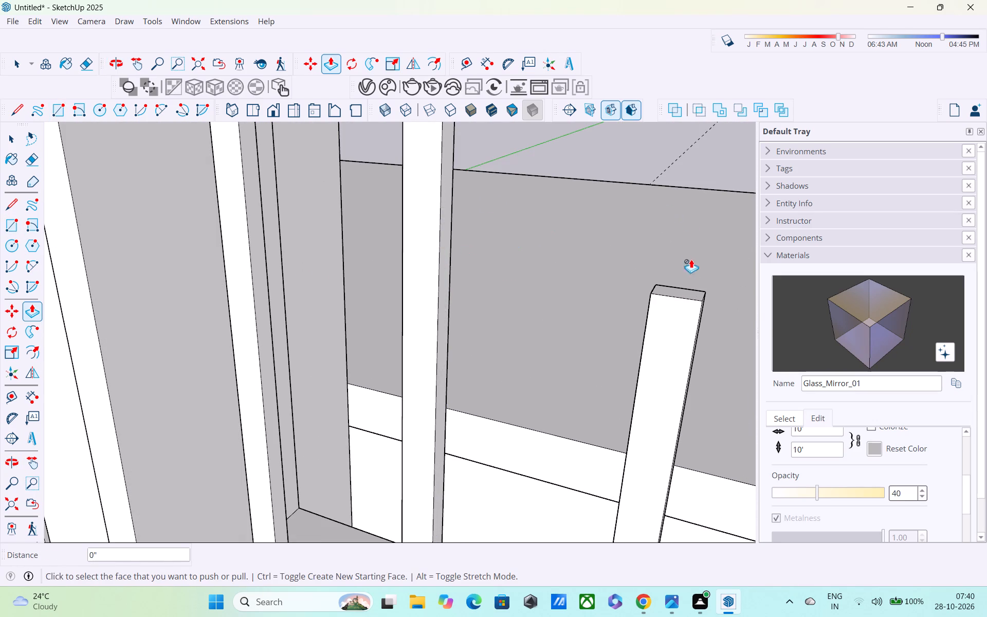
pyautogui.doubleClick(684, 295)
pyautogui.scroll(-3, 682, 287)
pyautogui.moveTo(681, 283); pyautogui.dragTo(673, 282, button='middle')
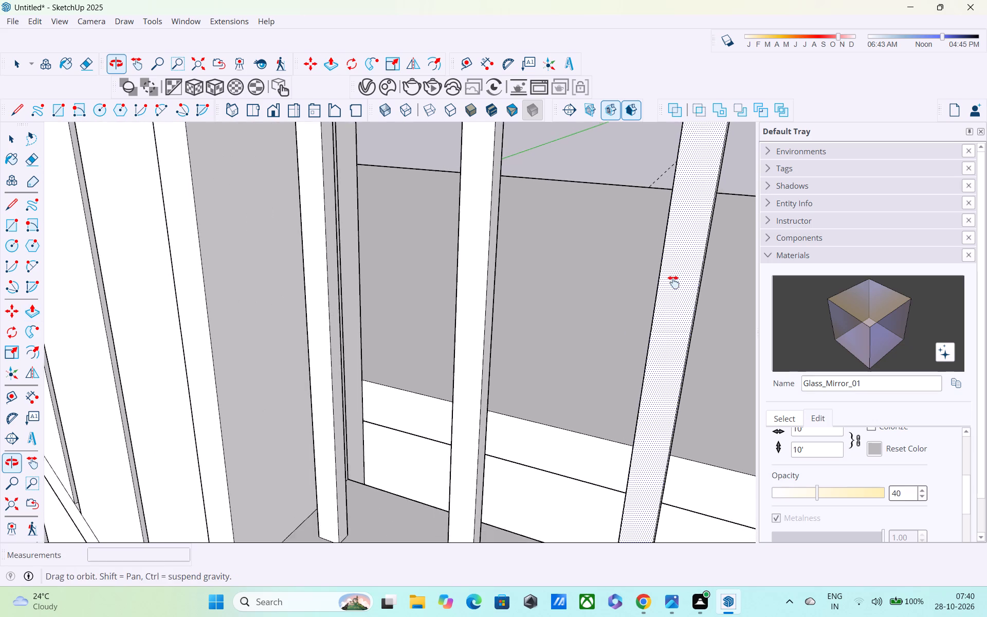
pyautogui.moveTo(673, 282); pyautogui.dragTo(291, 291, button='middle')
pyautogui.doubleClick(501, 335)
# Extend the fifth post from the grooved panel up to the roof beam by repeating the same Push/Pull on its top face.
pyautogui.moveTo(547, 348); pyautogui.dragTo(311, 290, button='middle')
pyautogui.keyDown('shift'); pyautogui.moveTo(316, 298); pyautogui.dragTo(333, 313, button='middle'); pyautogui.keyUp('shift')
pyautogui.scroll(1, 336, 316)
pyautogui.scroll(-7, 337, 317)
pyautogui.moveTo(341, 353); pyautogui.dragTo(437, 359, button='middle')
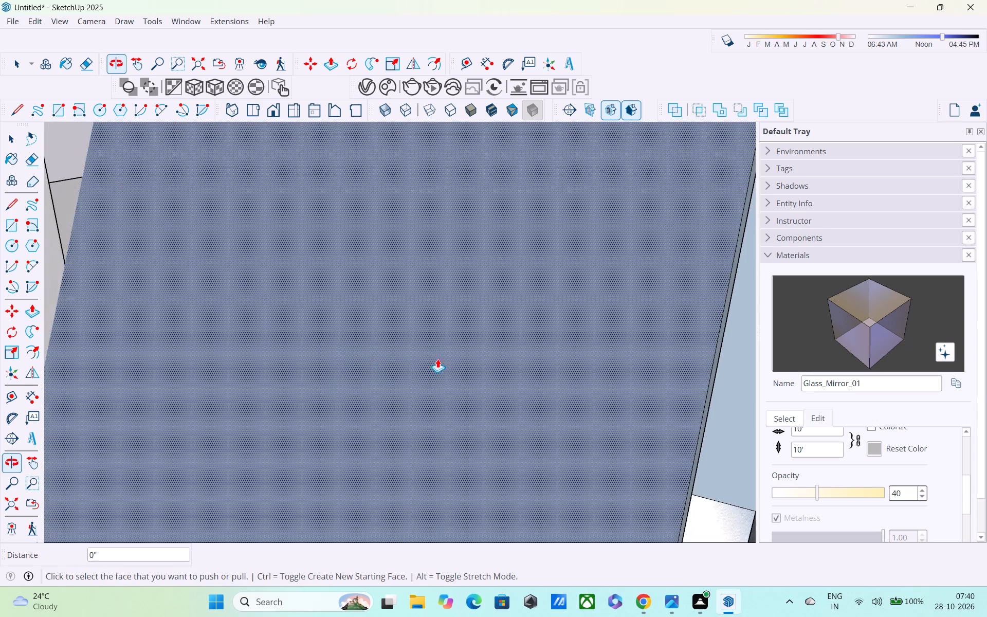
pyautogui.scroll(-4, 331, 379)
pyautogui.scroll(-4, 249, 403)
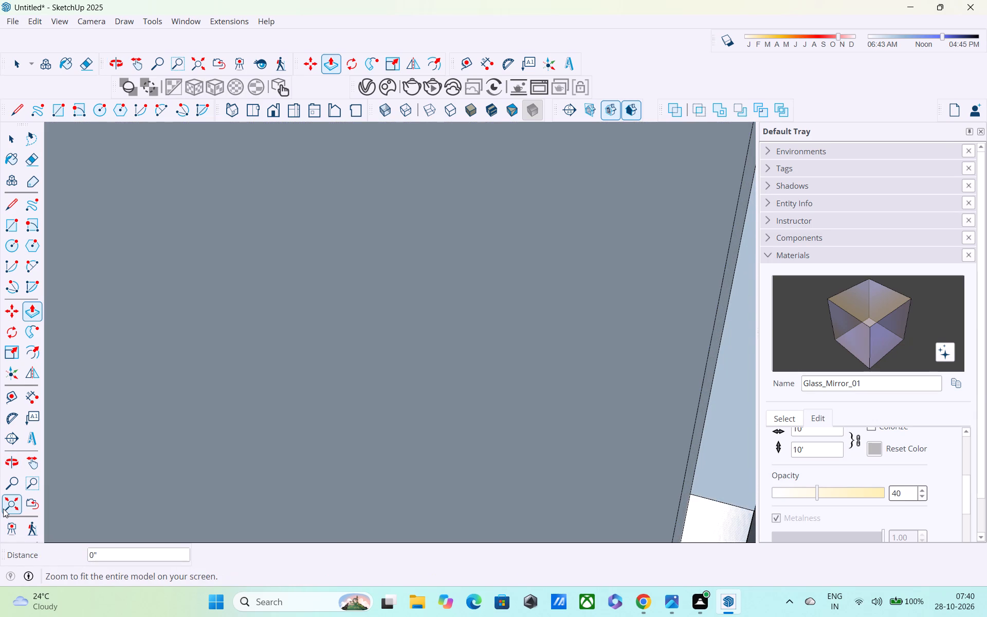
pyautogui.click(3, 509)
pyautogui.keyDown('shift'); pyautogui.moveTo(595, 209); pyautogui.dragTo(428, 253, button='middle'); pyautogui.keyUp('shift')
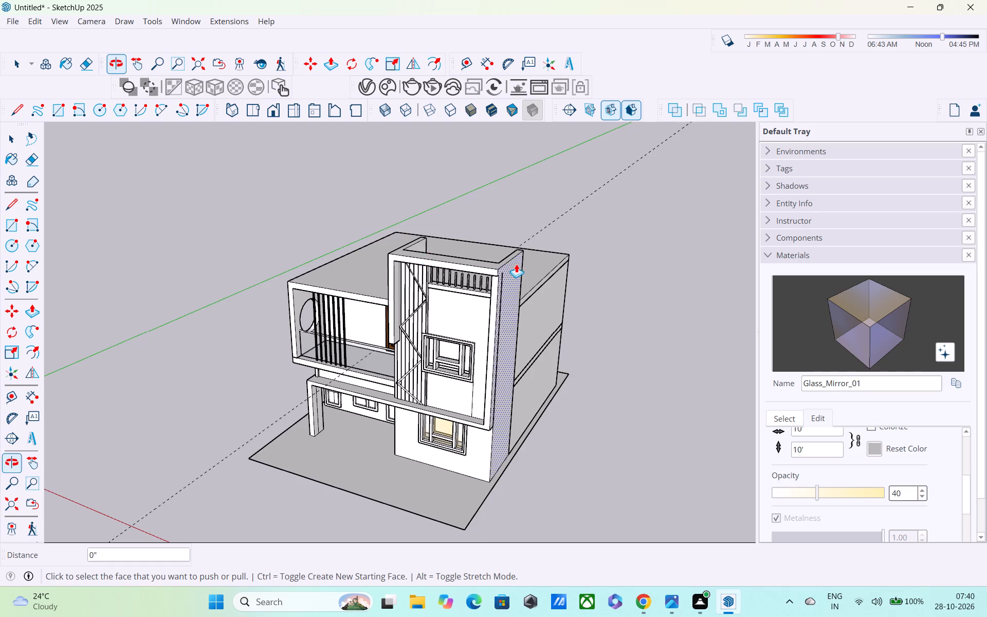
pyautogui.scroll(4, 516, 264)
pyautogui.scroll(11, 400, 285)
pyautogui.scroll(5, 459, 282)
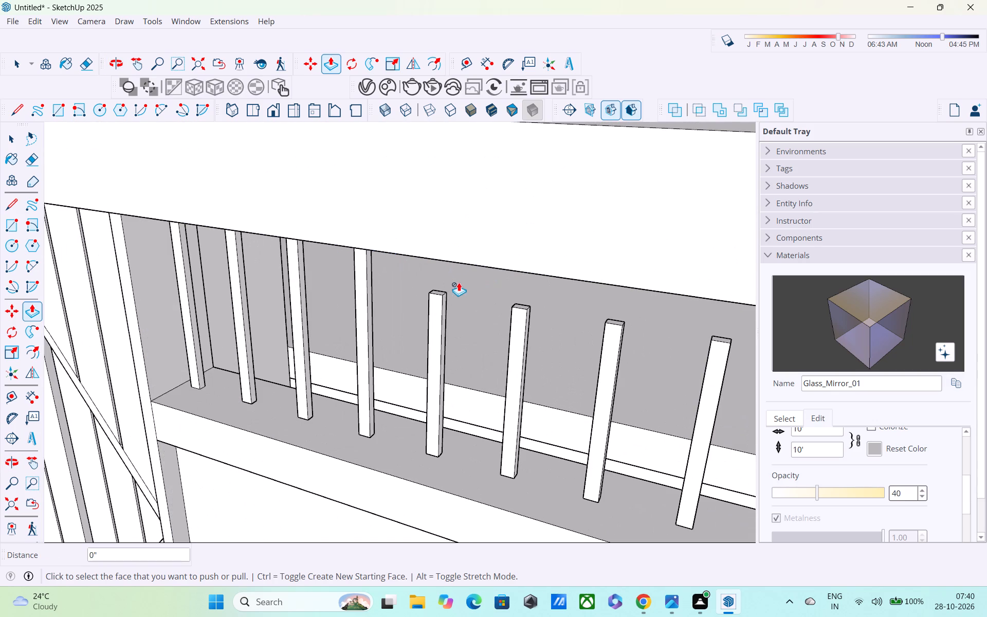
pyautogui.scroll(6, 435, 283)
pyautogui.scroll(-4, 431, 276)
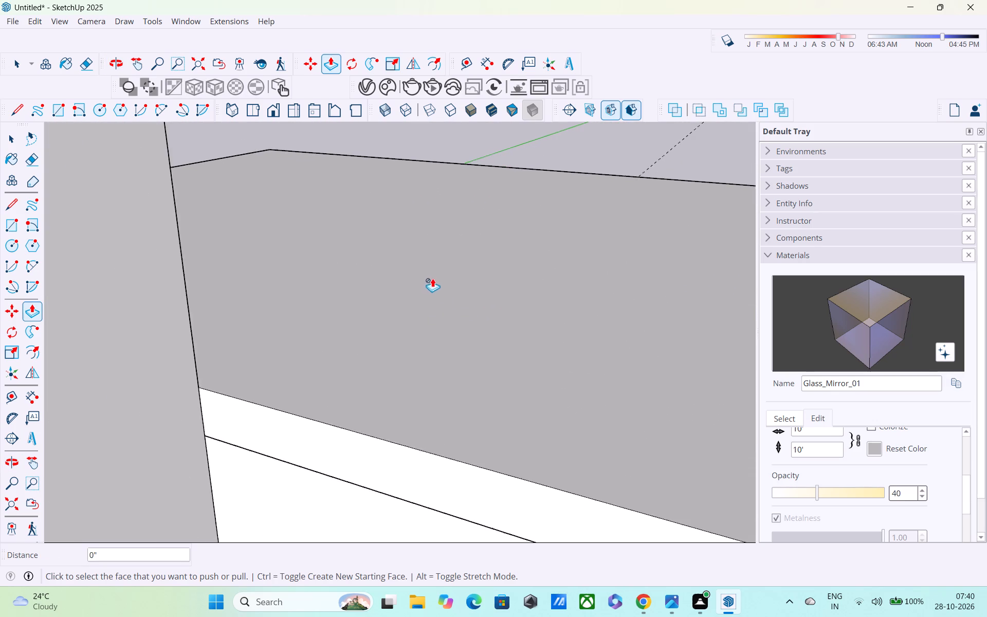
pyautogui.doubleClick(450, 331)
# Extend the sixth post from the grooved panel up to the roof beam with the same Push/Pull on its top face.
pyautogui.keyDown('shift'); pyautogui.moveTo(452, 338); pyautogui.dragTo(295, 269, button='middle'); pyautogui.keyUp('shift')
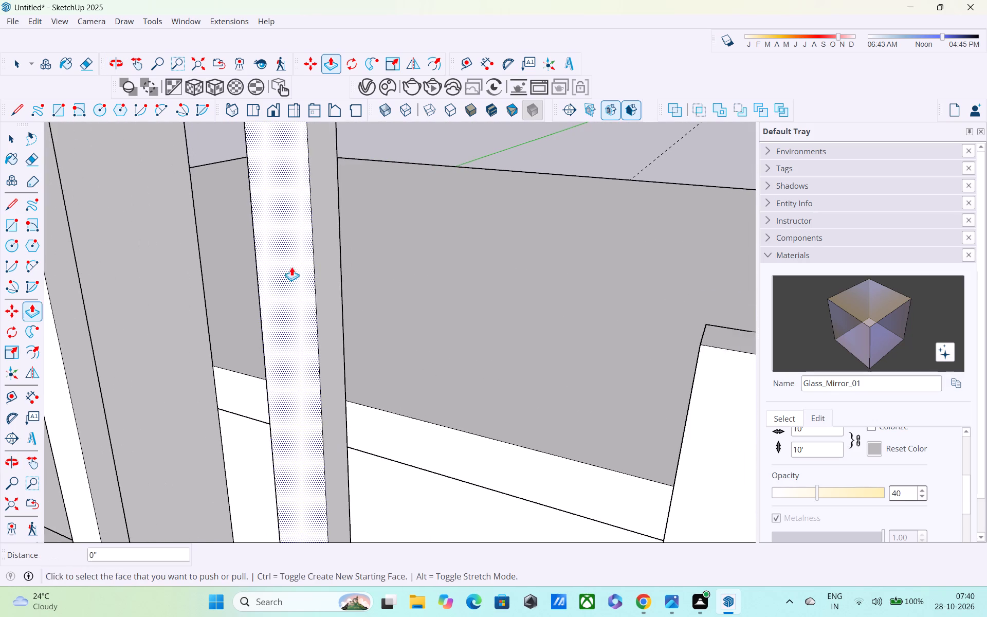
pyautogui.scroll(-5, 294, 269)
pyautogui.keyDown('shift'); pyautogui.moveTo(509, 294); pyautogui.dragTo(436, 252, button='middle'); pyautogui.keyUp('shift')
pyautogui.scroll(-4, 431, 245)
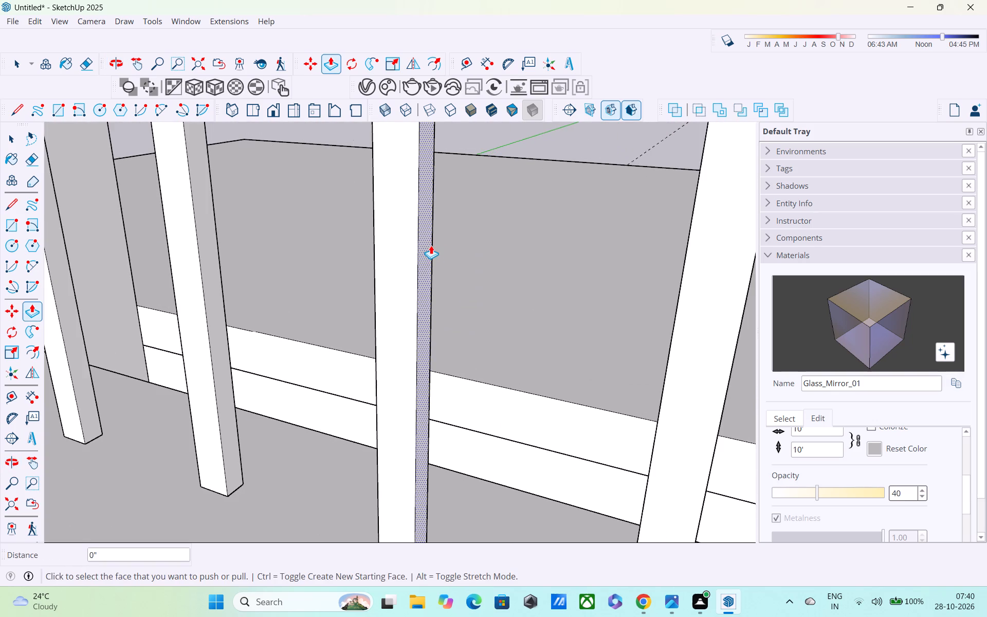
pyautogui.scroll(-7, 431, 245)
pyautogui.keyDown('shift'); pyautogui.moveTo(441, 252); pyautogui.dragTo(449, 281, button='middle'); pyautogui.keyUp('shift')
pyautogui.scroll(4, 375, 267)
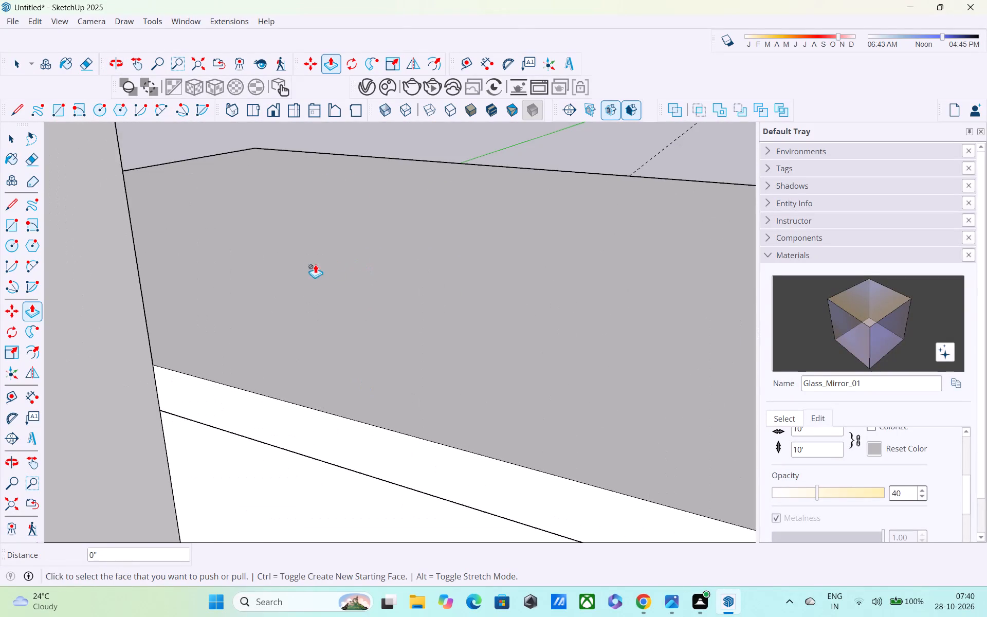
pyautogui.scroll(-3, 305, 265)
pyautogui.scroll(4, 265, 259)
pyautogui.scroll(-2, 294, 273)
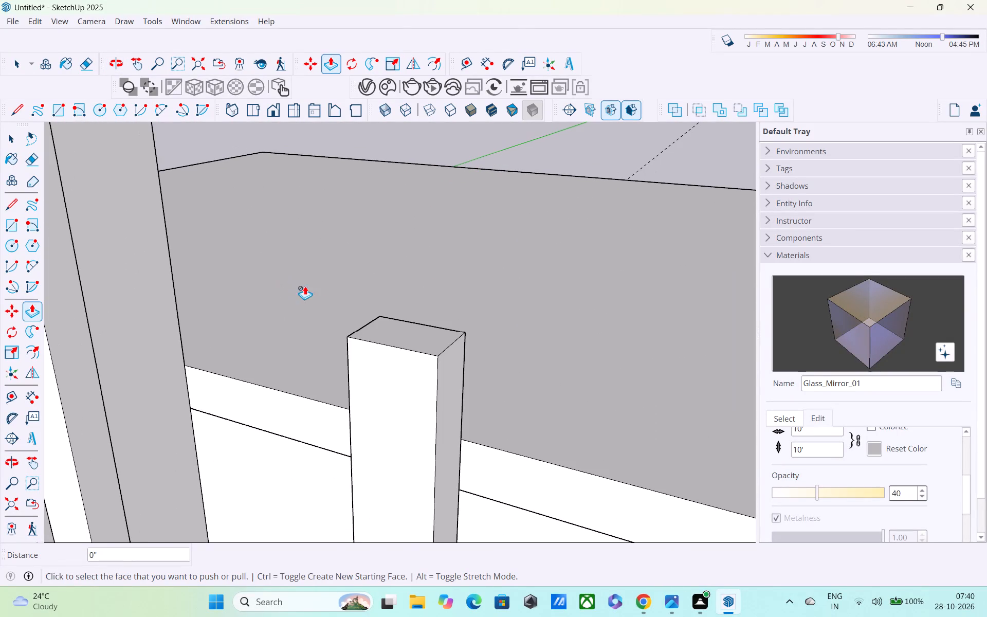
pyautogui.doubleClick(378, 331)
# Extend the seventh post from the grooved panel up to the roof beam with the same Push/Pull on its top face.
pyautogui.scroll(-5, 396, 326)
pyautogui.keyDown('shift'); pyautogui.moveTo(477, 324); pyautogui.dragTo(434, 300, button='middle'); pyautogui.keyUp('shift')
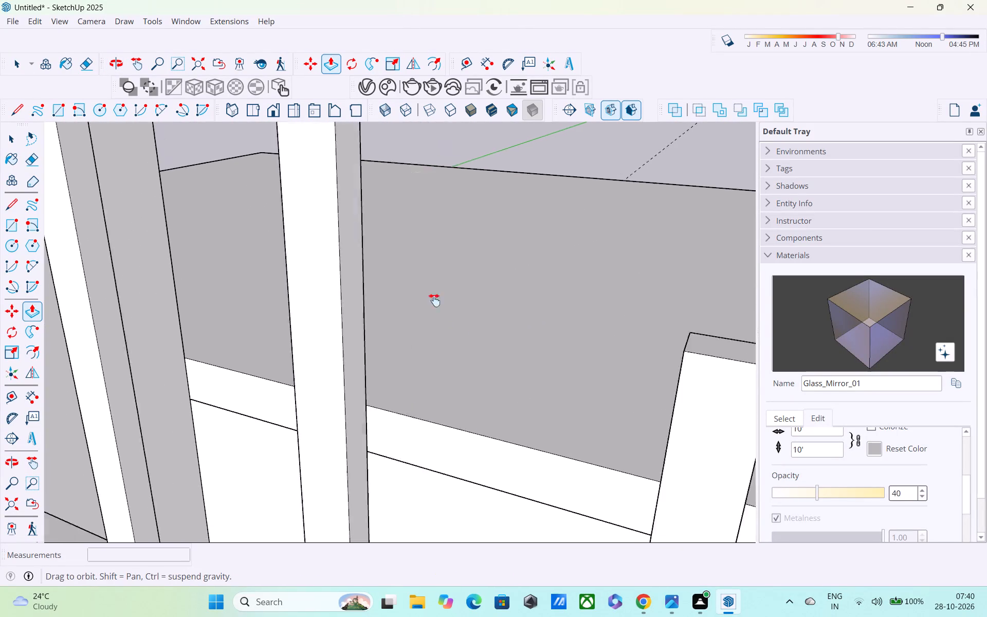
pyautogui.keyDown('shift'); pyautogui.moveTo(434, 300); pyautogui.dragTo(376, 289, button='middle'); pyautogui.keyUp('shift')
pyautogui.scroll(-16, 376, 282)
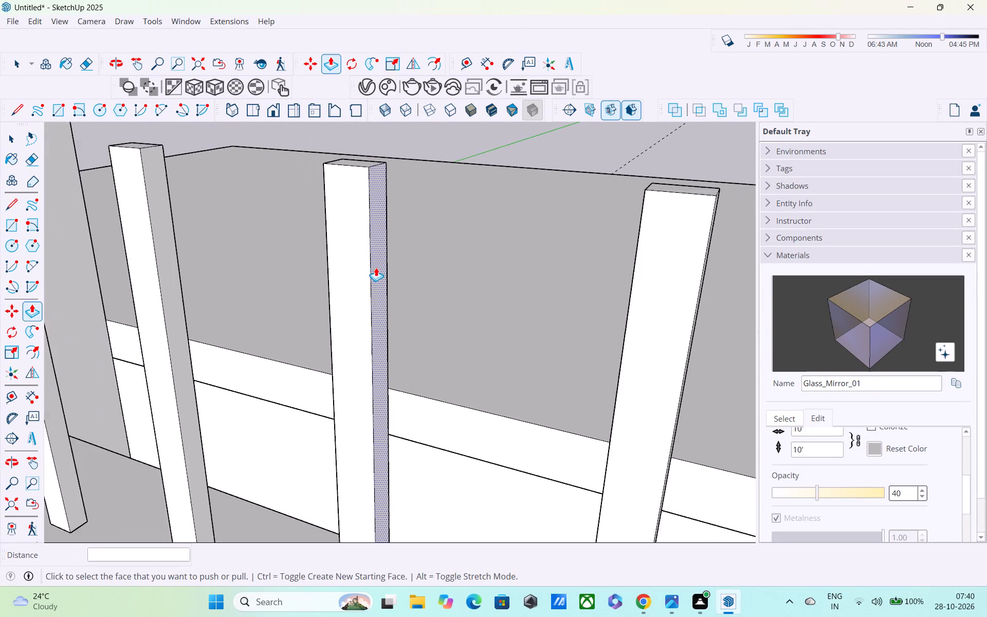
pyautogui.scroll(-2, 347, 220)
pyautogui.keyDown('shift'); pyautogui.moveTo(243, 211); pyautogui.dragTo(272, 208, button='middle'); pyautogui.keyUp('shift')
pyautogui.keyDown('shift'); pyautogui.scroll(-1, 262, 213); pyautogui.keyUp('shift')
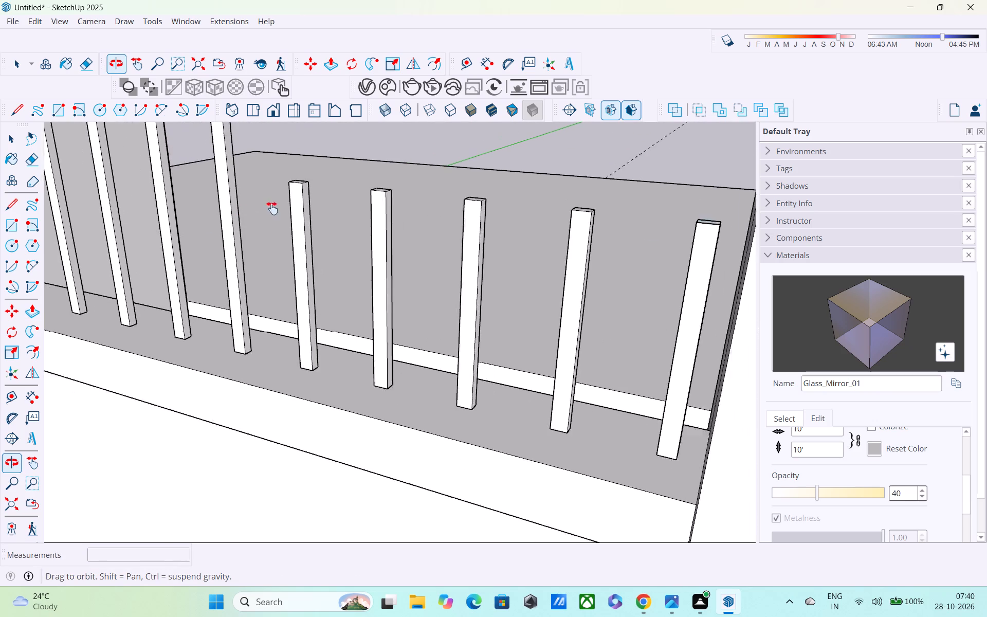
pyautogui.keyDown('shift'); pyautogui.moveTo(272, 208); pyautogui.dragTo(269, 206, button='middle'); pyautogui.keyUp('shift')
pyautogui.scroll(3, 271, 153)
pyautogui.scroll(-1, 271, 153)
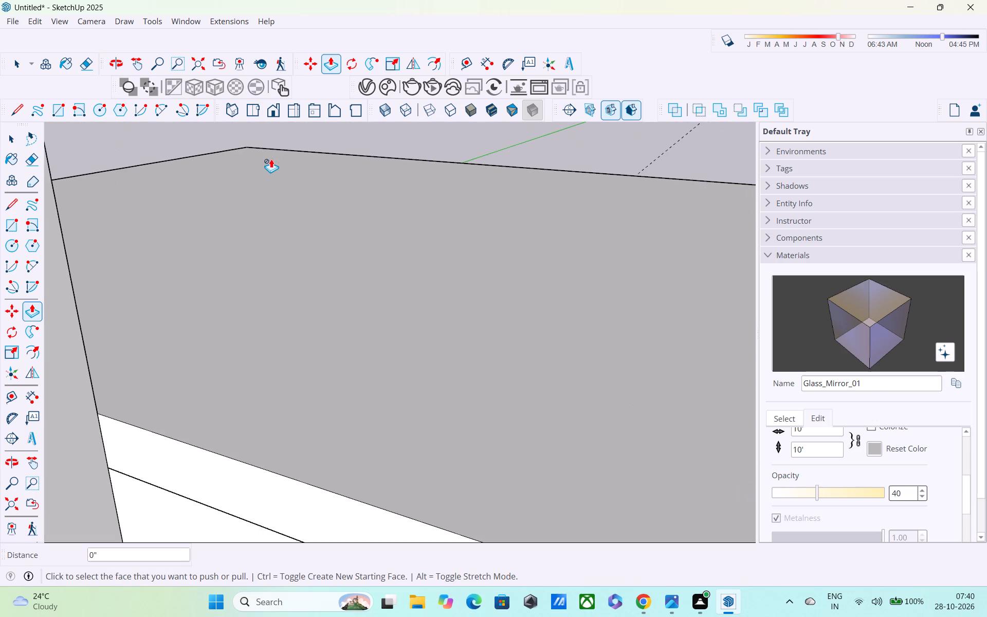
pyautogui.scroll(-3, 276, 170)
pyautogui.moveTo(284, 184); pyautogui.dragTo(299, 224, button='middle')
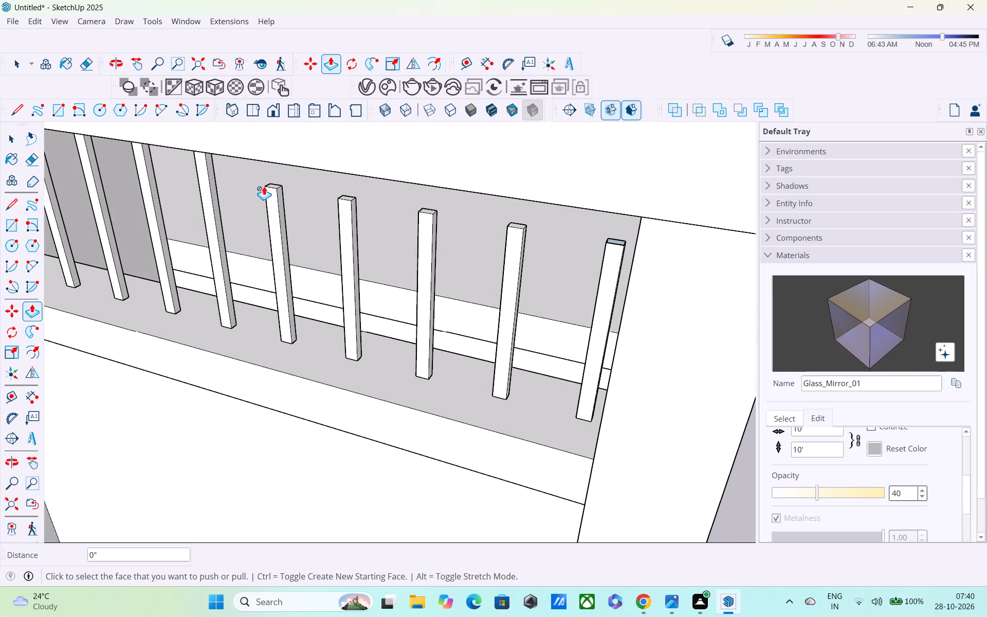
pyautogui.scroll(3, 273, 179)
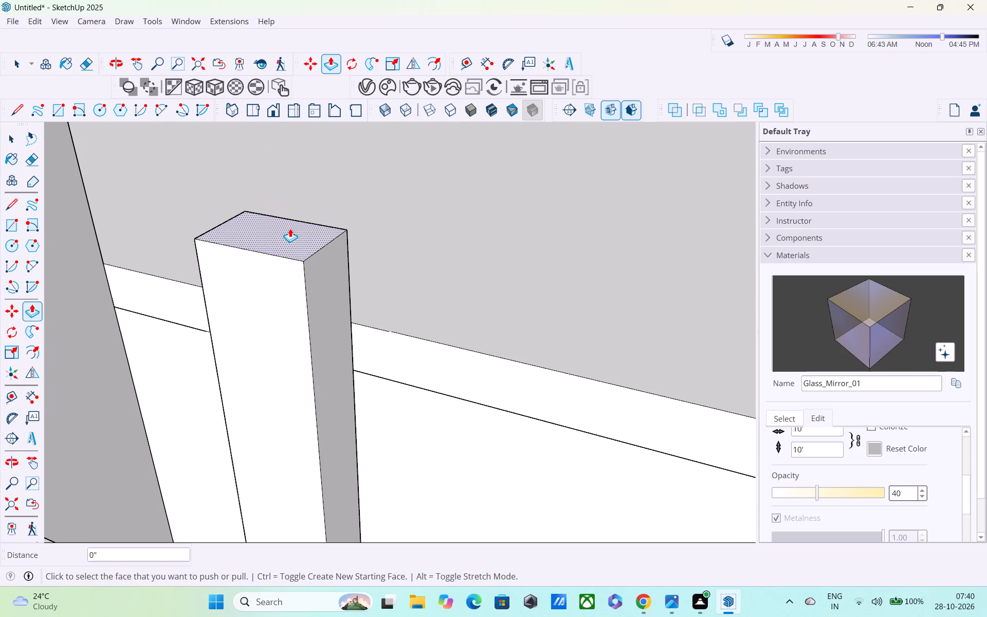
pyautogui.doubleClick(290, 228)
# Working from behind the facade wall, Push/Pull the tops of the eighth, ninth and tenth posts up to the roof beam.
pyautogui.scroll(-5, 293, 233)
pyautogui.scroll(-6, 345, 252)
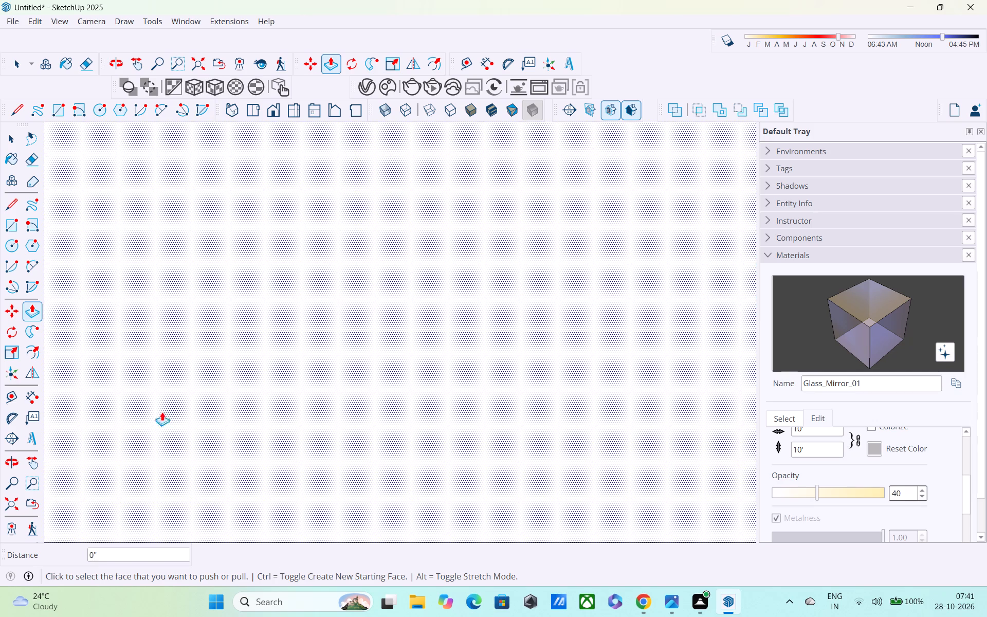
pyautogui.click(10, 505)
pyautogui.keyDown('shift'); pyautogui.moveTo(464, 269); pyautogui.dragTo(245, 262, button='middle'); pyautogui.keyUp('shift')
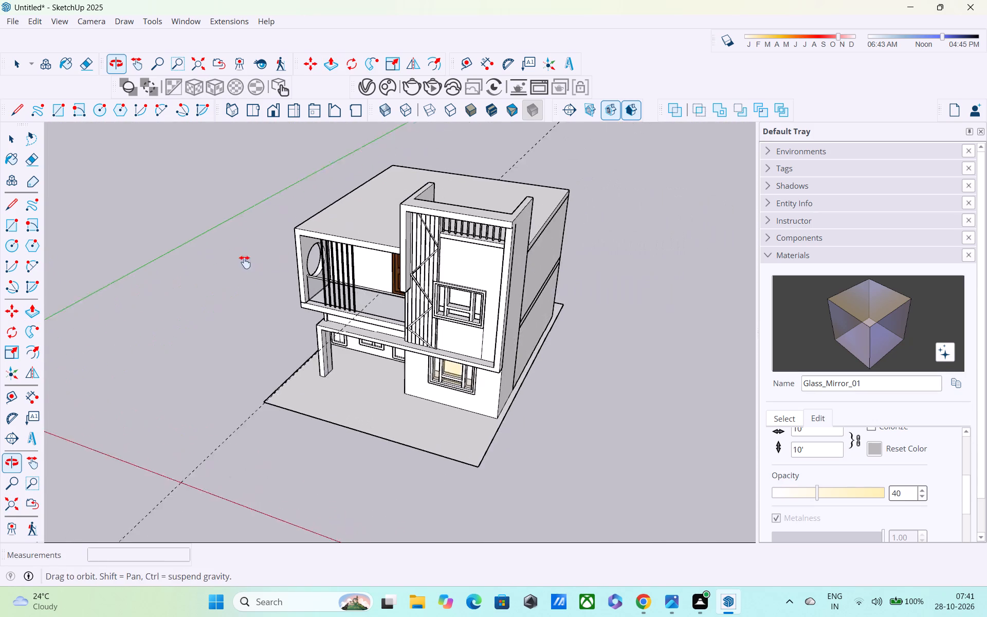
pyautogui.keyDown('shift'); pyautogui.moveTo(245, 262); pyautogui.dragTo(236, 262, button='middle'); pyautogui.keyUp('shift')
pyautogui.scroll(8, 462, 201)
pyautogui.moveTo(439, 242); pyautogui.dragTo(0, 274, button='middle')
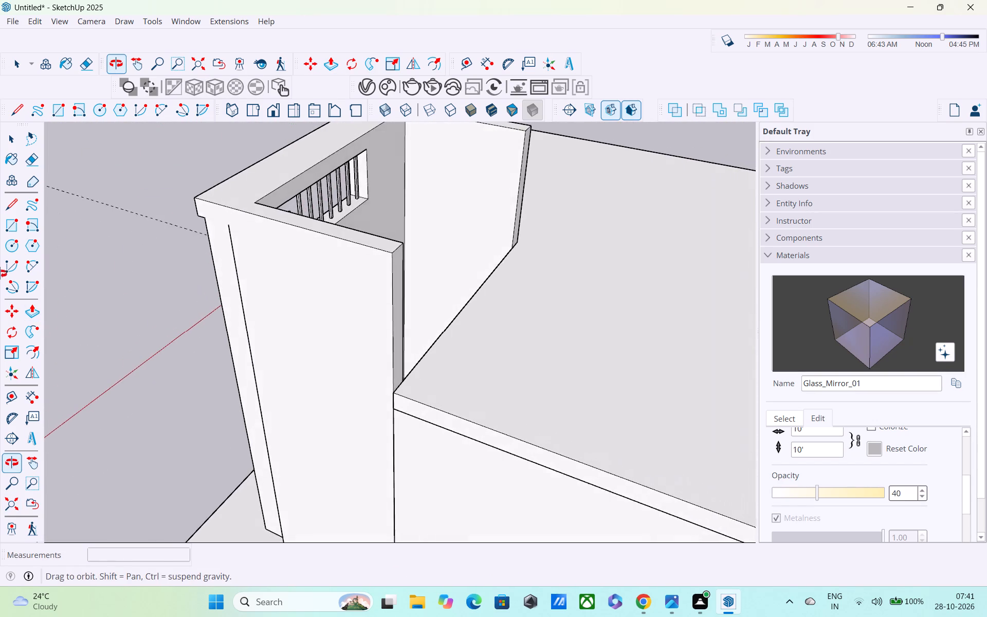
pyautogui.moveTo(0, 274); pyautogui.dragTo(0, 275, button='middle')
pyautogui.scroll(2, 271, 220)
pyautogui.moveTo(271, 219); pyautogui.dragTo(158, 287, button='middle')
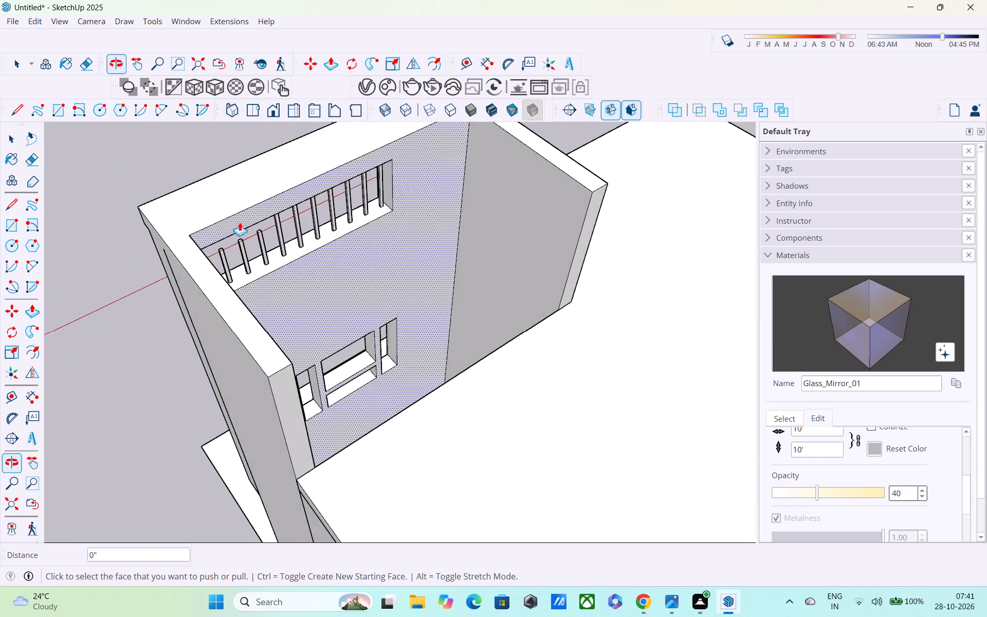
pyautogui.scroll(5, 244, 221)
pyautogui.scroll(-1, 276, 237)
pyautogui.scroll(5, 276, 237)
pyautogui.doubleClick(258, 232)
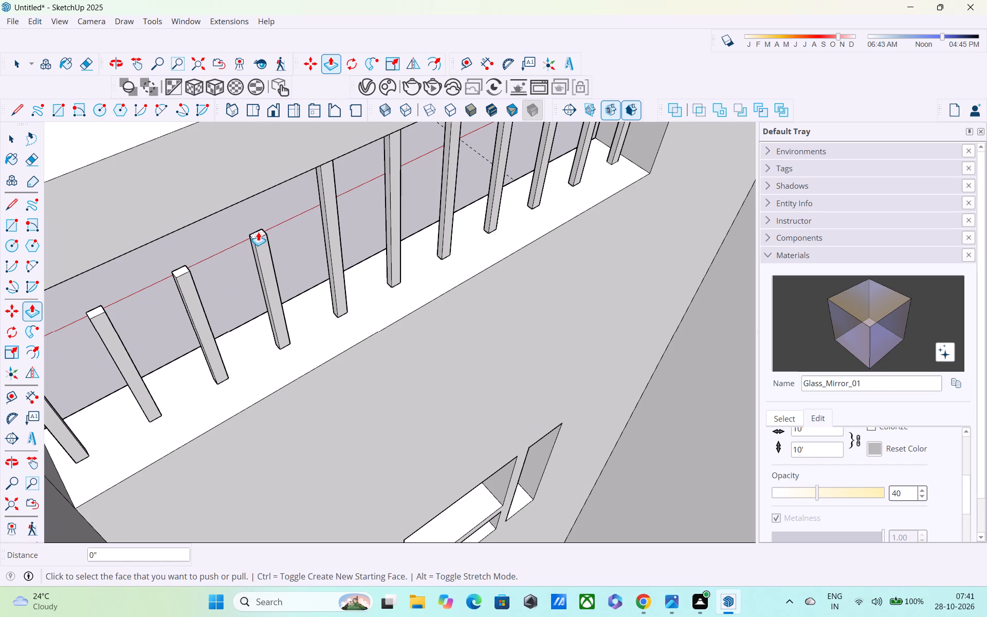
pyautogui.doubleClick(180, 270)
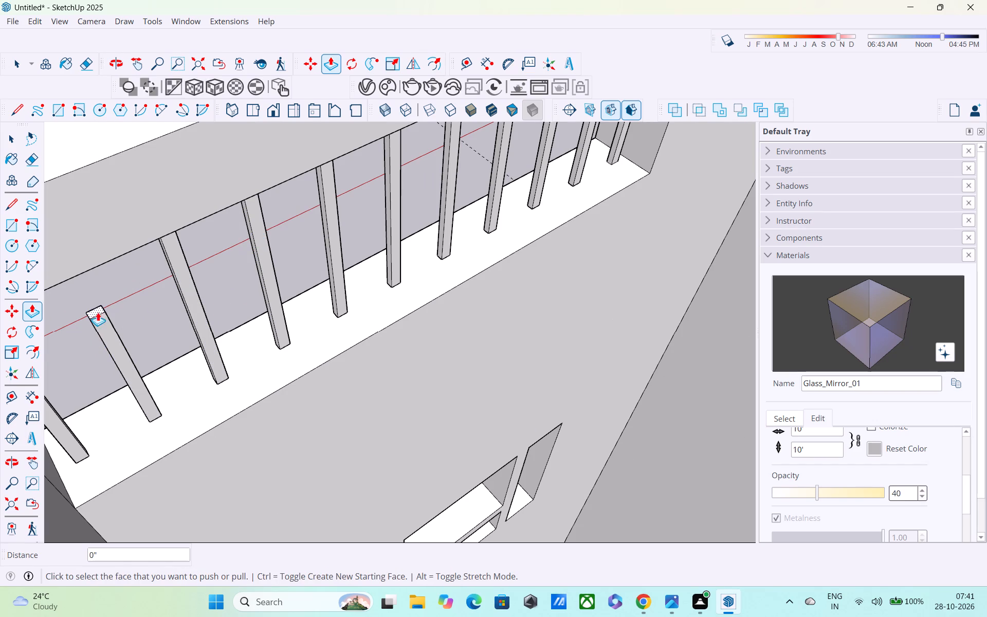
pyautogui.doubleClick(99, 311)
# Draw a corner-to-corner rectangle of about 1 9/16" by 1" to cap the open top of the last post, farthest from the grooved panel.
pyautogui.keyDown('shift'); pyautogui.moveTo(107, 319); pyautogui.dragTo(213, 282, button='middle'); pyautogui.keyUp('shift')
pyautogui.press('r')
pyautogui.scroll(2, 110, 312)
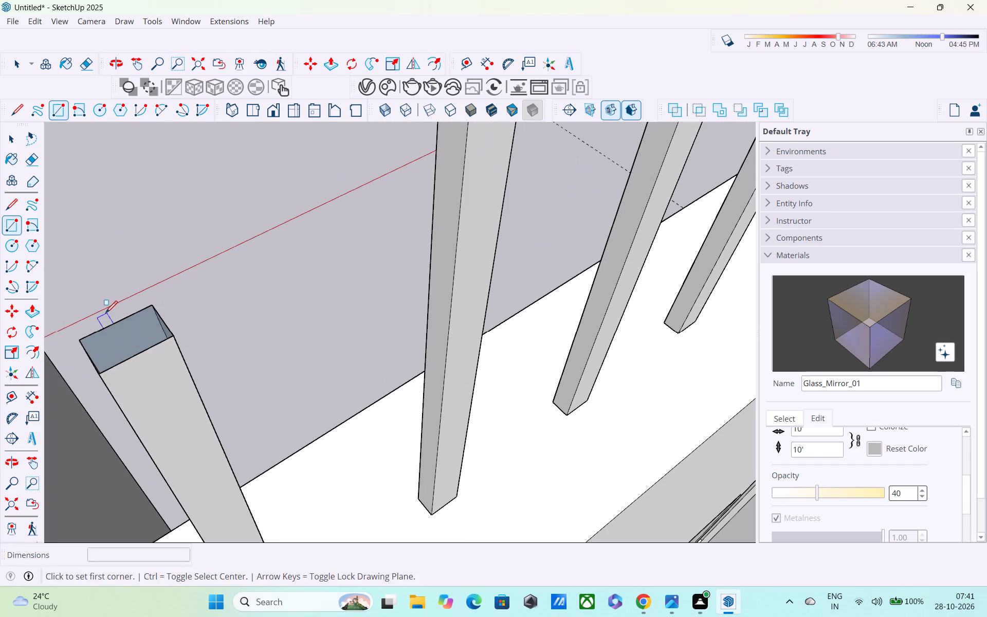
pyautogui.click(80, 345)
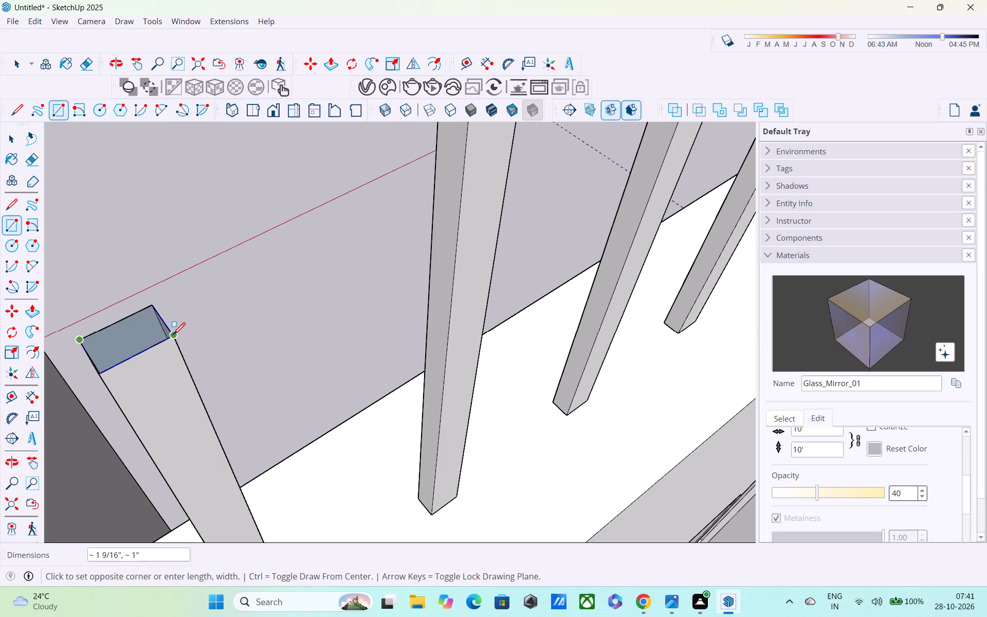
pyautogui.click(173, 336)
# Extend the last post's newly capped top up to the roof beam with the same Push/Pull.
pyautogui.press('p')
pyautogui.doubleClick(141, 340)
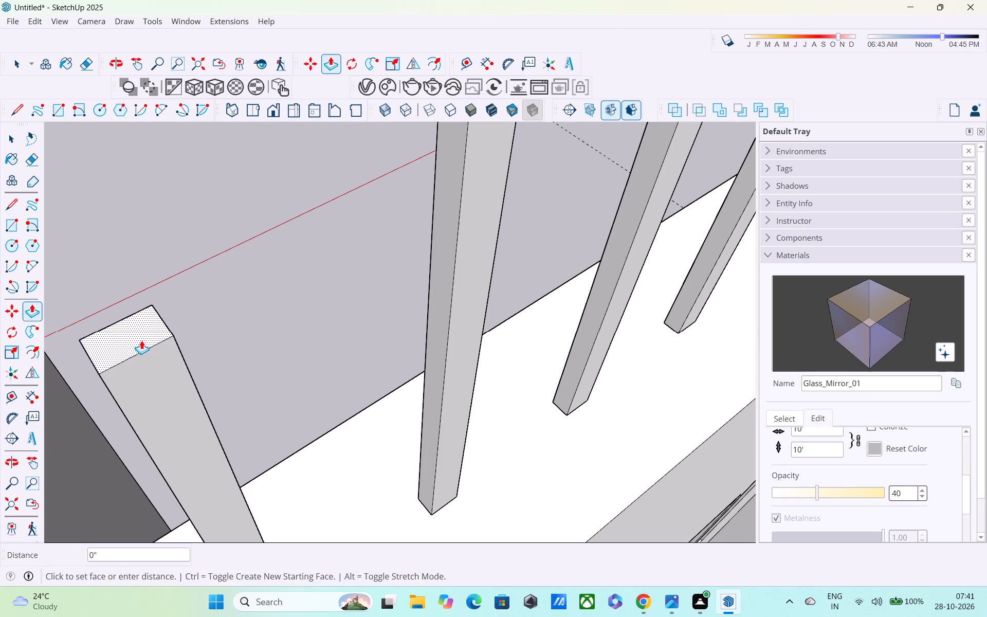
pyautogui.scroll(-8, 140, 340)
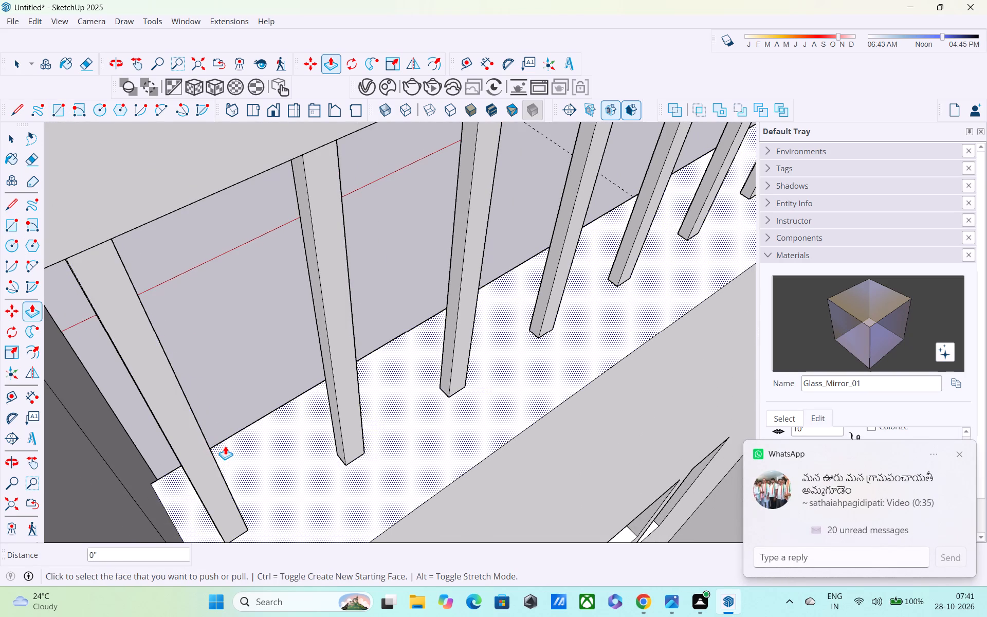
pyautogui.scroll(-6, 225, 444)
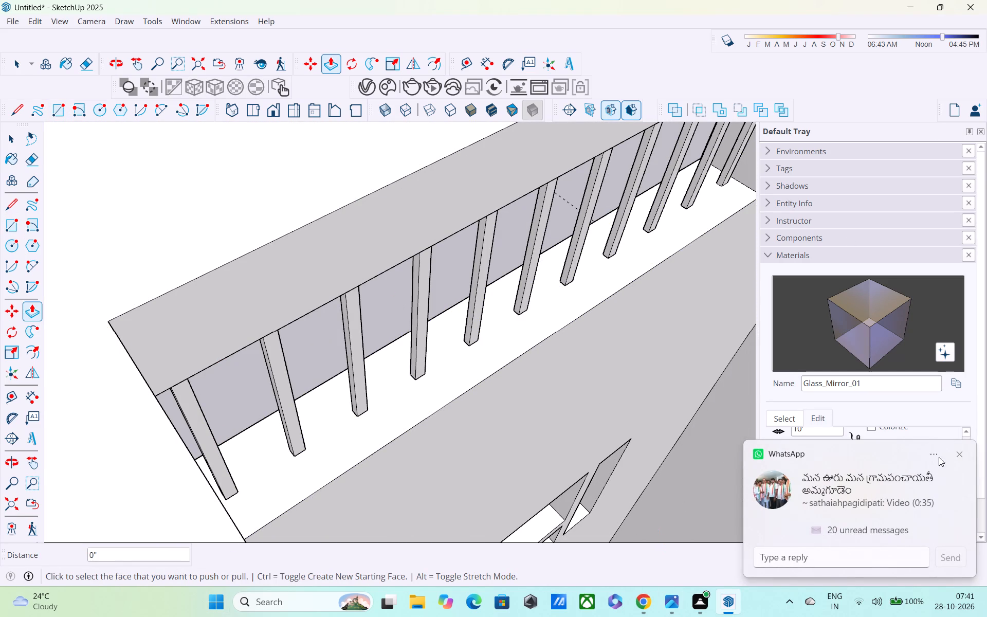
# Dismiss the incoming chat notification covering the material settings.
pyautogui.click(956, 457)
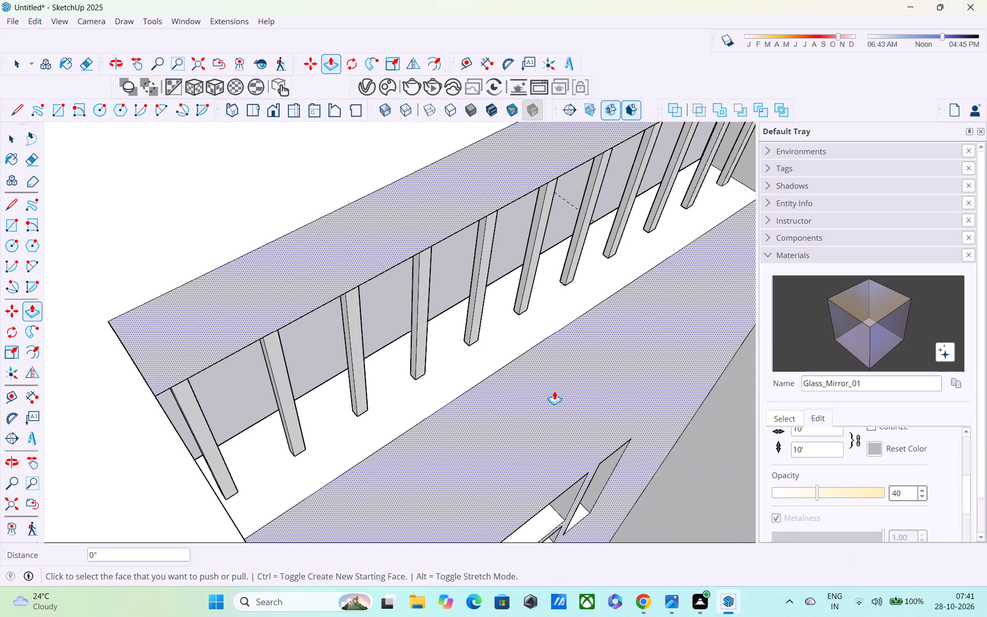
# Examine the finished post railing and the grooved panel's vertical strips against its zigzag trim from several close angles.
pyautogui.moveTo(510, 389); pyautogui.dragTo(856, 297, button='middle')
pyautogui.scroll(-5, 436, 370)
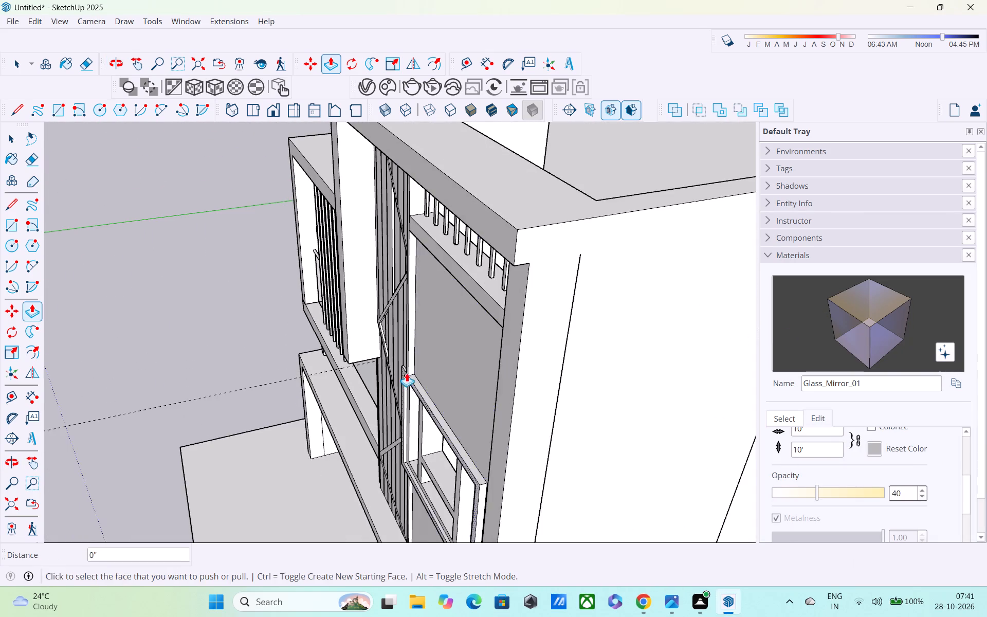
pyautogui.moveTo(409, 371); pyautogui.dragTo(579, 273, button='middle')
pyautogui.moveTo(502, 298); pyautogui.dragTo(645, 239, button='middle')
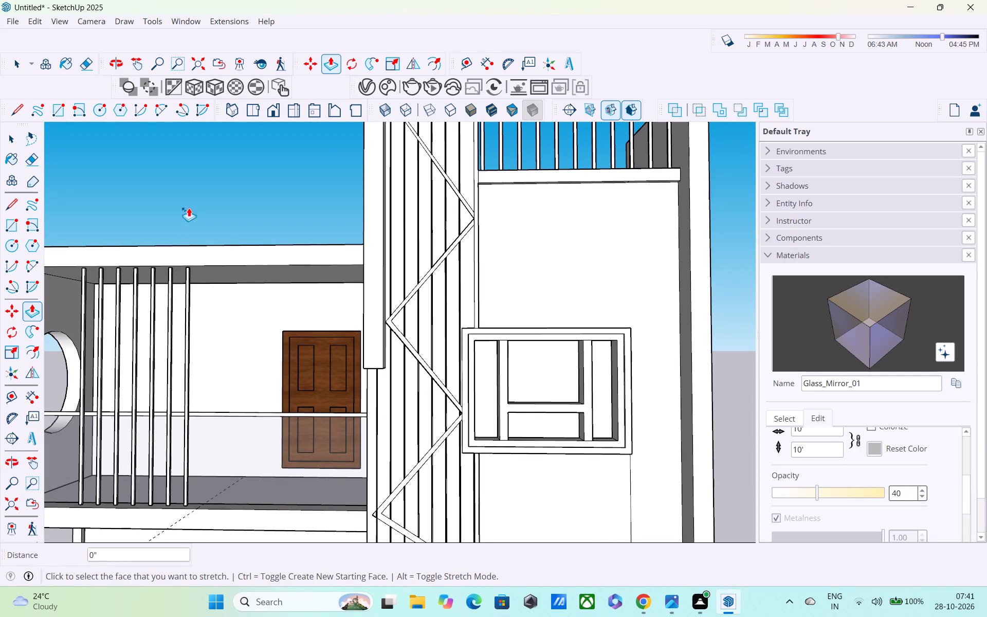
pyautogui.click(193, 198)
pyautogui.press('space')
pyautogui.click(203, 206)
pyautogui.scroll(-1, 450, 329)
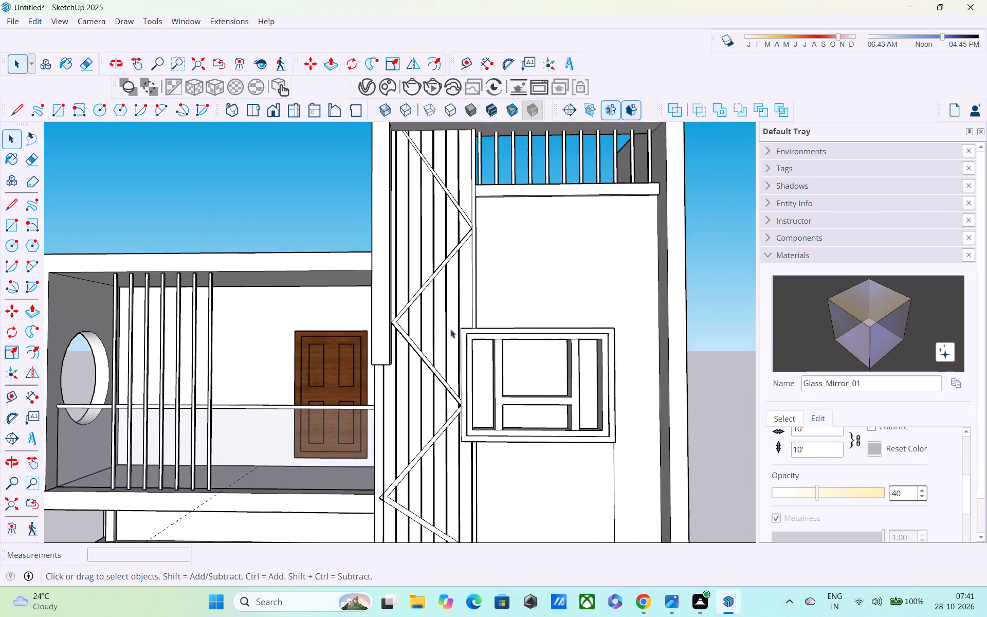
pyautogui.scroll(9, 463, 240)
pyautogui.scroll(9, 477, 195)
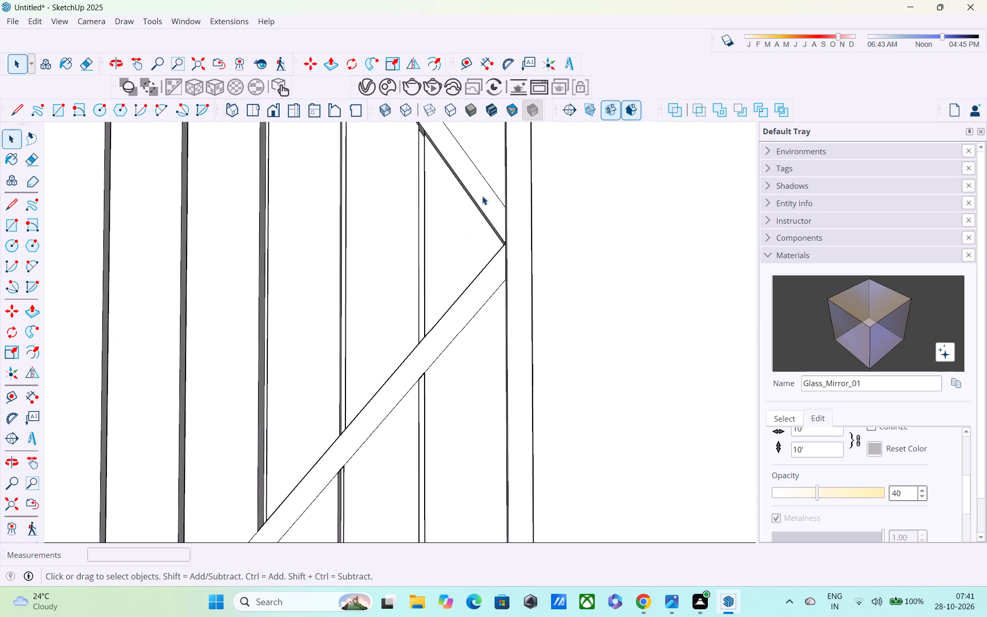
pyautogui.scroll(3, 511, 219)
pyautogui.moveTo(503, 250); pyautogui.dragTo(297, 371, button='middle')
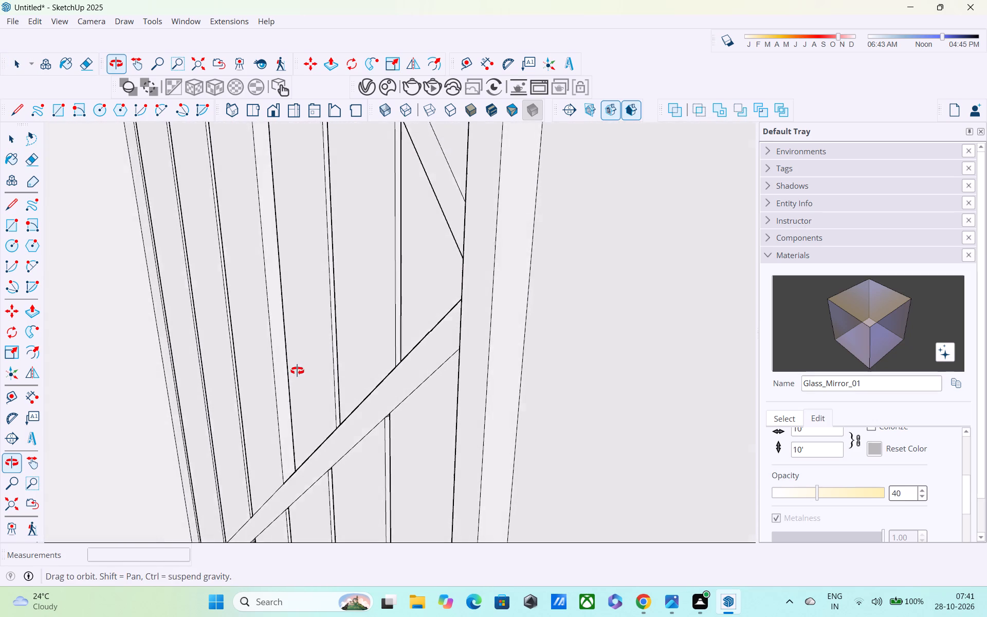
pyautogui.moveTo(297, 371); pyautogui.dragTo(489, 165, button='middle')
pyautogui.moveTo(417, 250); pyautogui.dragTo(510, 245, button='middle')
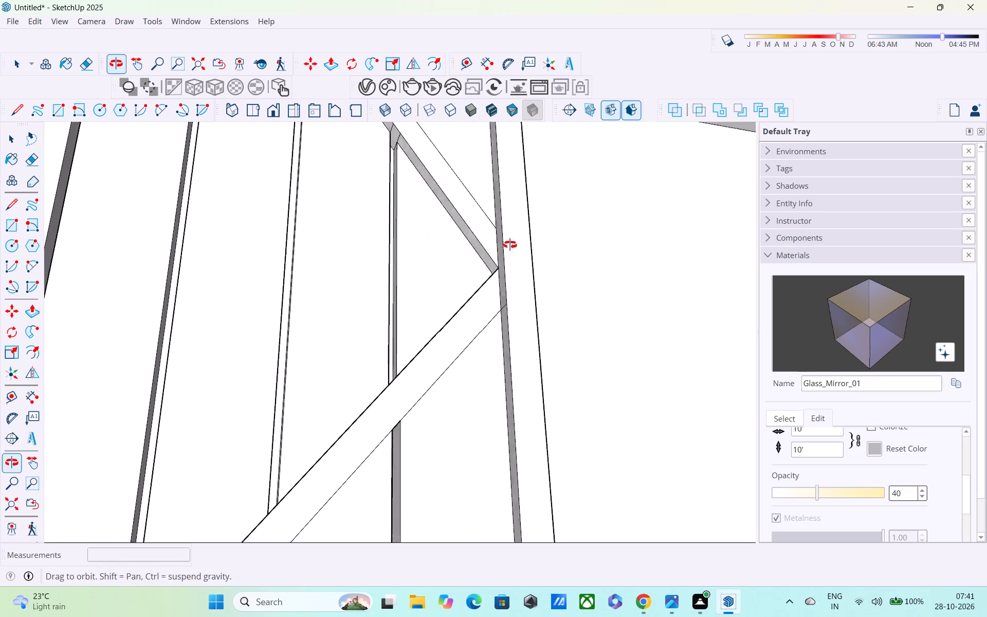
pyautogui.moveTo(510, 245); pyautogui.dragTo(668, 155, button='middle')
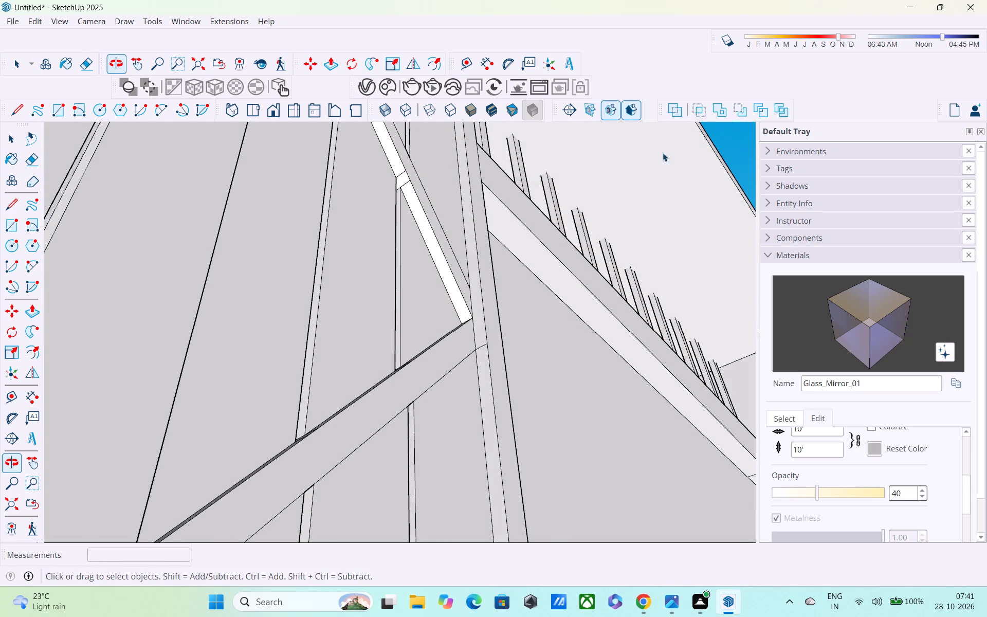
pyautogui.scroll(-4, 461, 259)
pyautogui.moveTo(438, 284); pyautogui.dragTo(487, 423, button='middle')
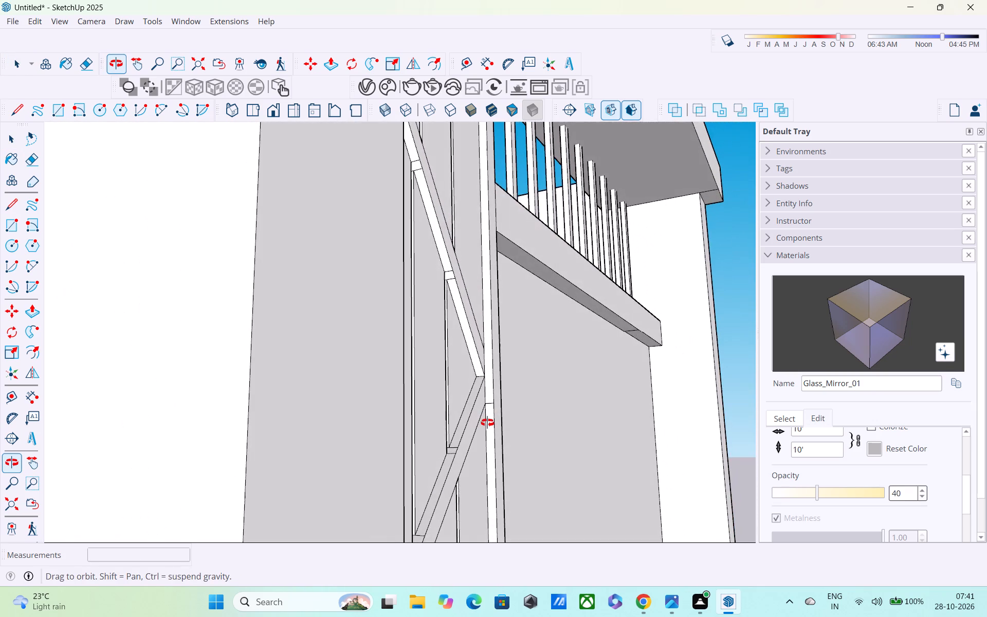
pyautogui.moveTo(487, 423); pyautogui.dragTo(349, 193, button='middle')
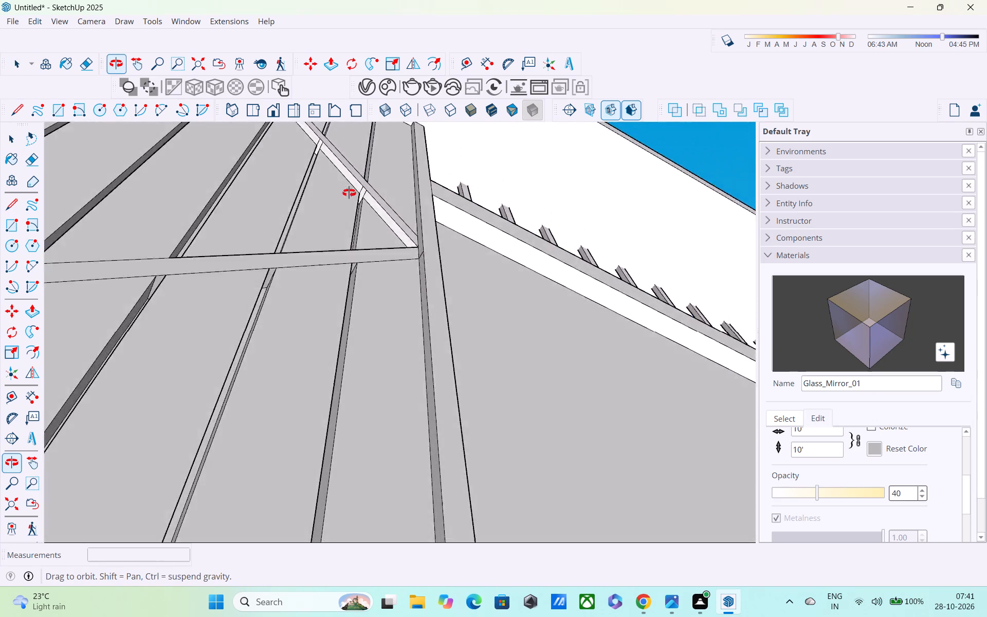
pyautogui.moveTo(349, 193); pyautogui.dragTo(440, 133, button='middle')
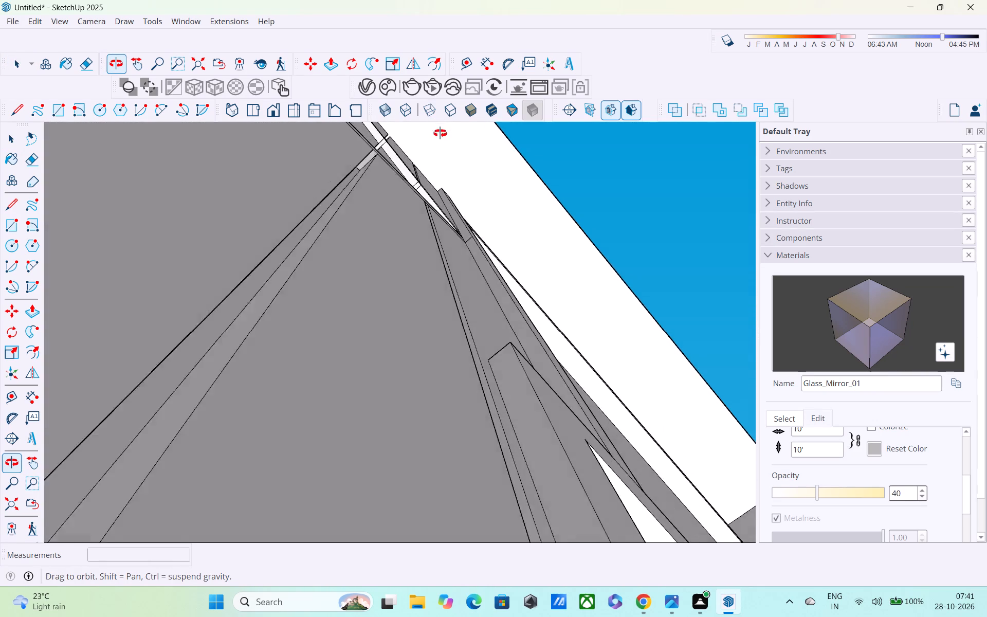
pyautogui.moveTo(440, 133); pyautogui.dragTo(325, 344, button='middle')
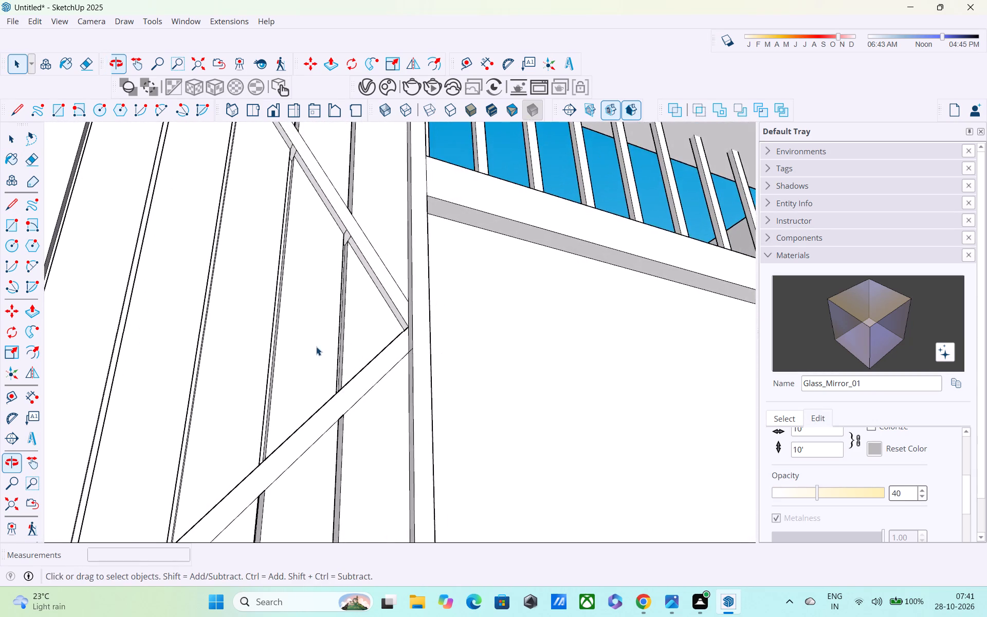
pyautogui.scroll(-8, 308, 338)
pyautogui.moveTo(304, 325); pyautogui.dragTo(280, 351, button='middle')
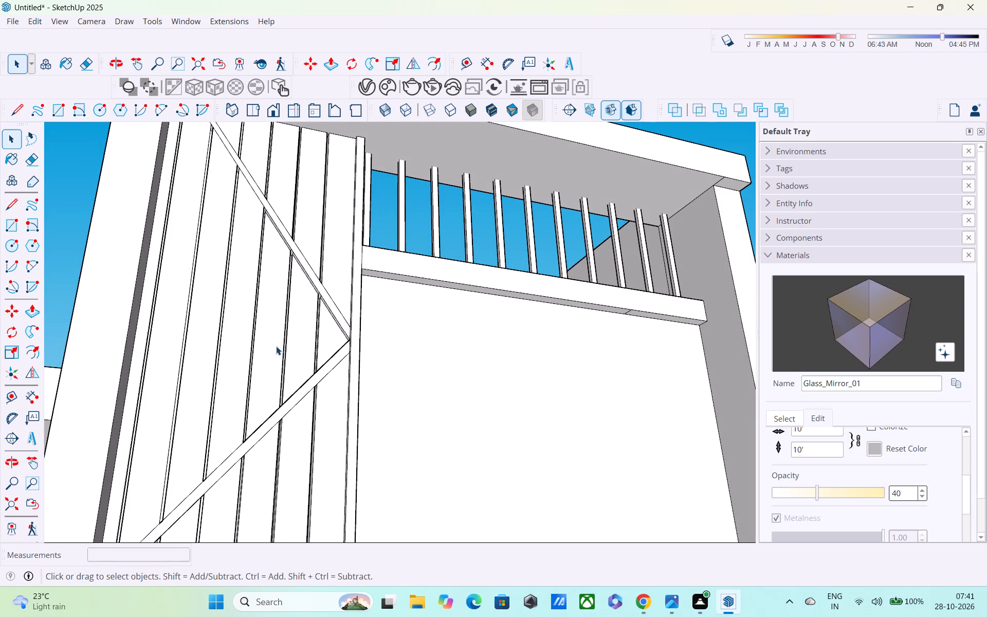
# Push/Pull the strip beside the upper zigzag bend 1" to the trim's face, and repeat this on three more panel faces.
pyautogui.press('p')
pyautogui.click(305, 327)
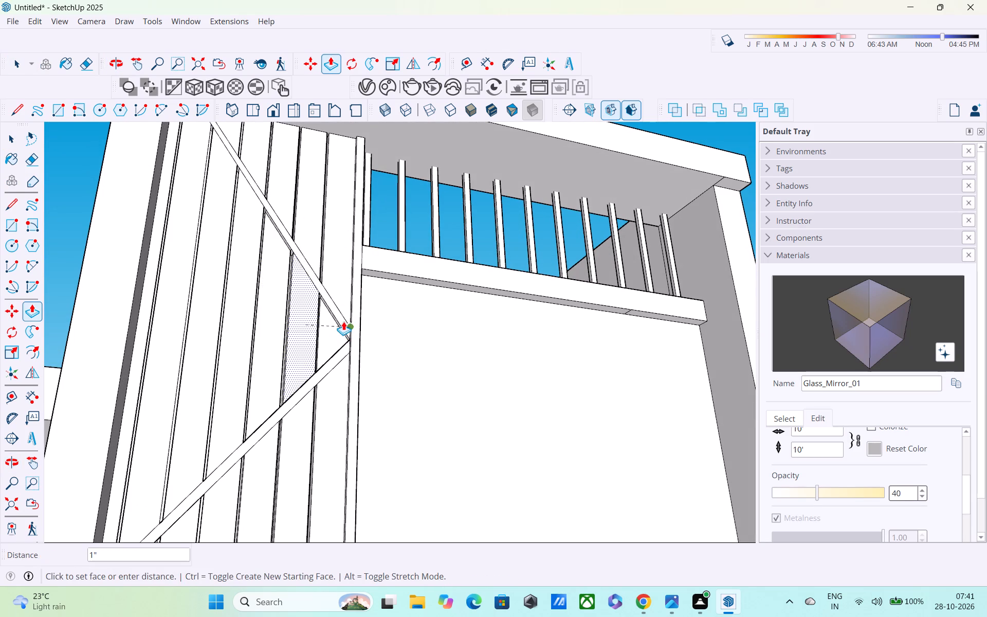
pyautogui.scroll(10, 342, 321)
pyautogui.click(327, 309)
pyautogui.moveTo(327, 310); pyautogui.dragTo(331, 318, button='middle')
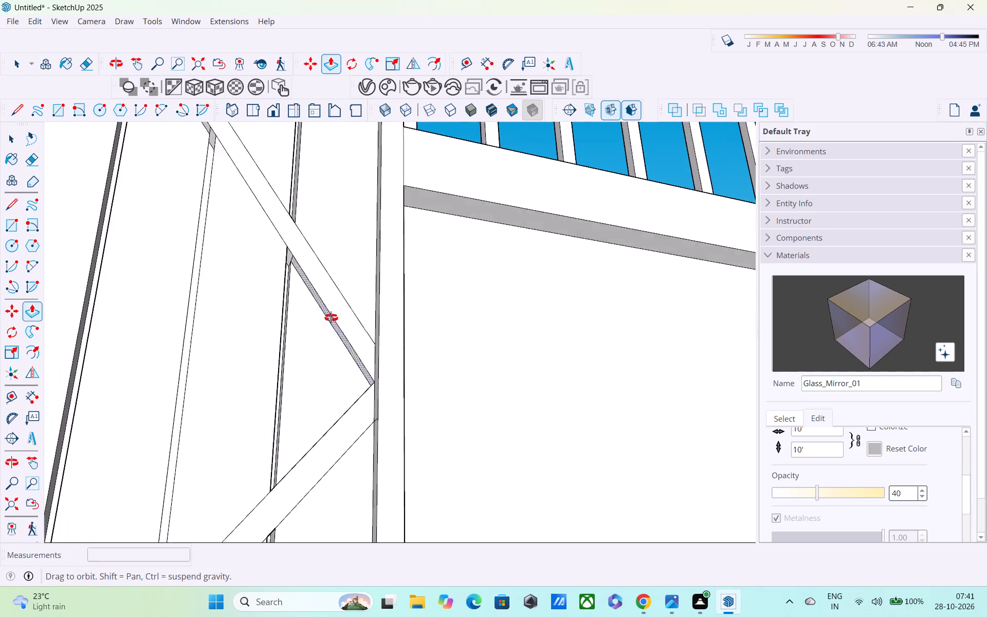
pyautogui.moveTo(331, 318); pyautogui.dragTo(468, 362, button='middle')
pyautogui.doubleClick(227, 304)
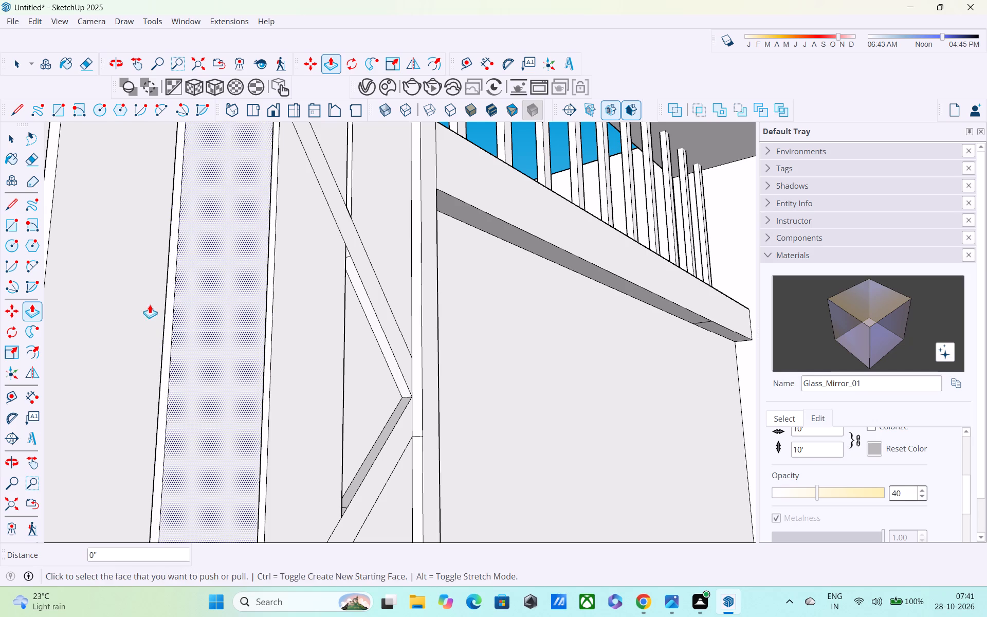
pyautogui.doubleClick(150, 304)
pyautogui.scroll(-3, 151, 307)
pyautogui.doubleClick(346, 362)
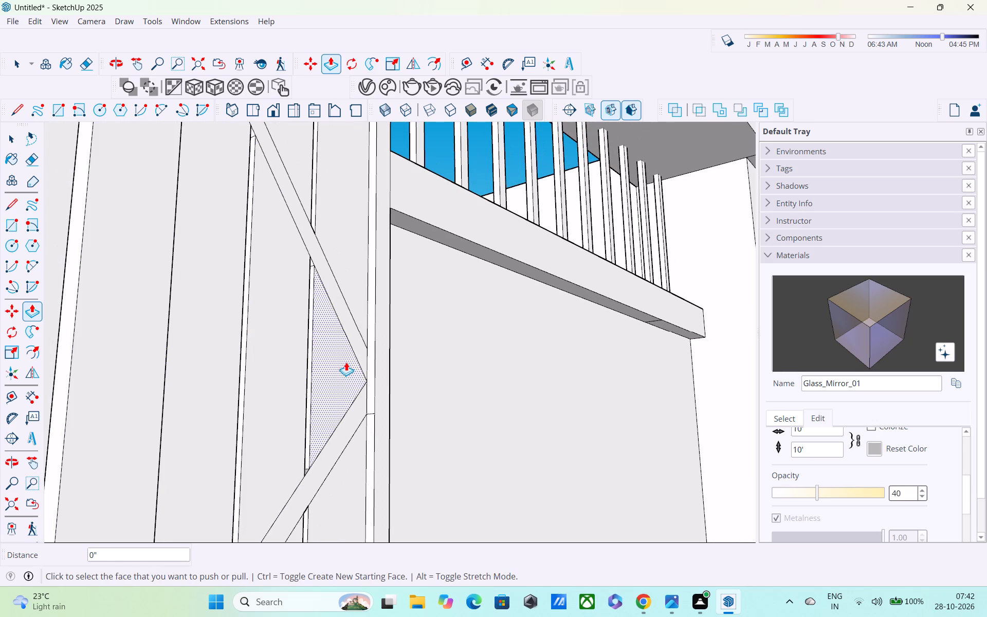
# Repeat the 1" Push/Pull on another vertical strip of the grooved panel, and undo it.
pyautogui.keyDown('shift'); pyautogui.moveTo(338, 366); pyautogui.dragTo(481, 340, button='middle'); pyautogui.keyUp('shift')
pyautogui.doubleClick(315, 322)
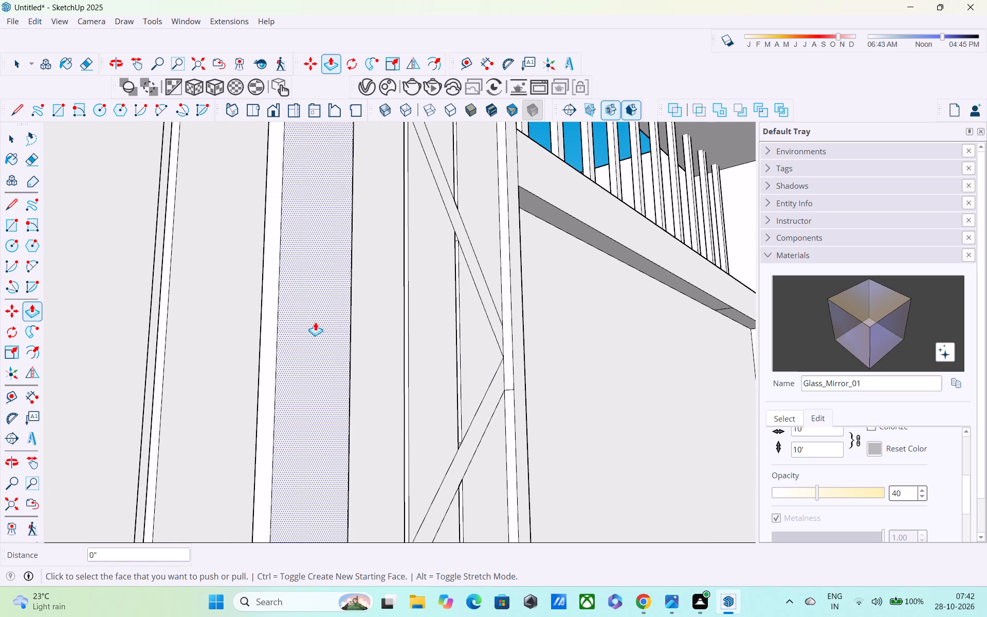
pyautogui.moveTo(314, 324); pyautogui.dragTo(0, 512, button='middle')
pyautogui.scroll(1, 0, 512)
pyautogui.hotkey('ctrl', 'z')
# Push/Pull the four strips on the grooved panel's outer side, one by one, to align with the zigzag trim's front face.
pyautogui.moveTo(197, 366); pyautogui.dragTo(21, 338, button='middle')
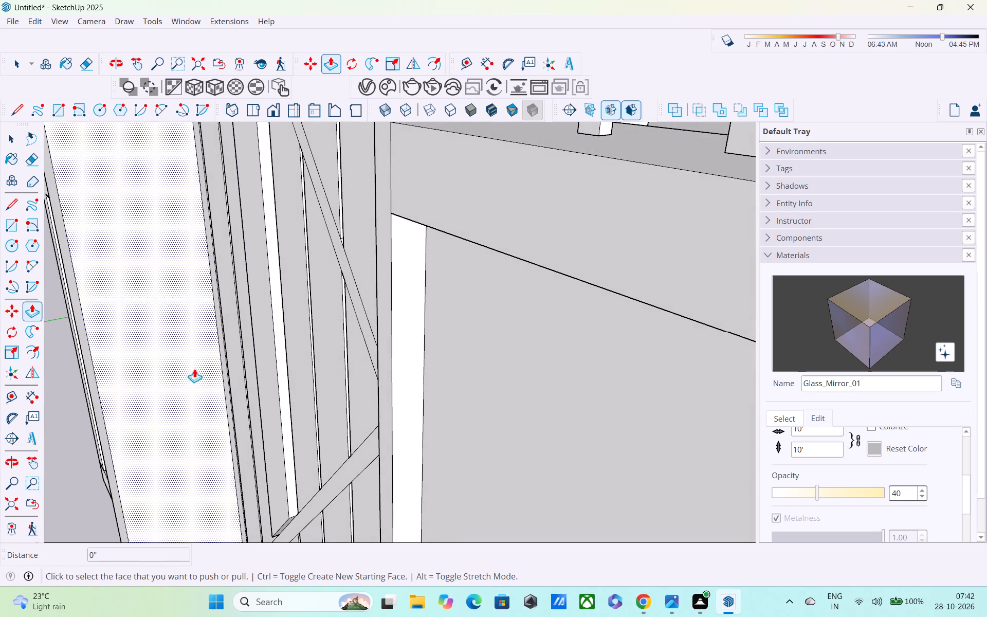
pyautogui.moveTo(299, 274); pyautogui.dragTo(389, 129, button='middle')
pyautogui.click(248, 289)
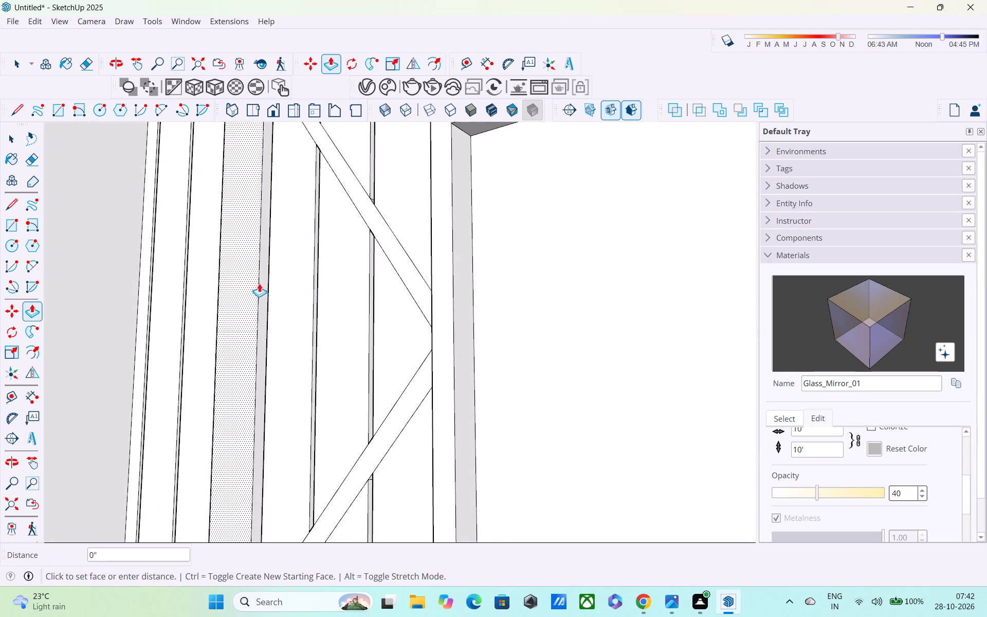
pyautogui.click(371, 214)
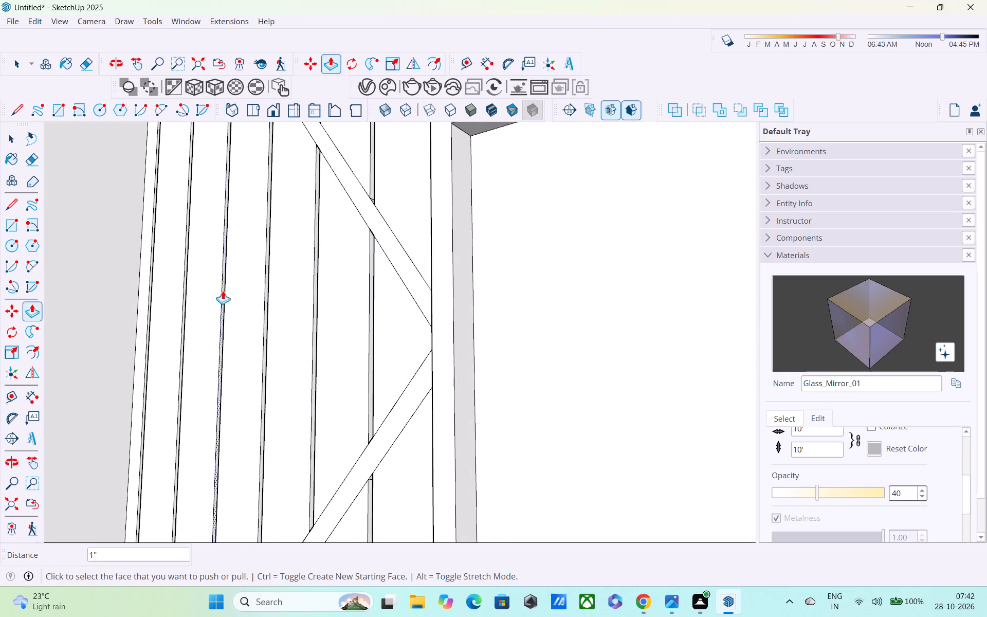
pyautogui.click(212, 287)
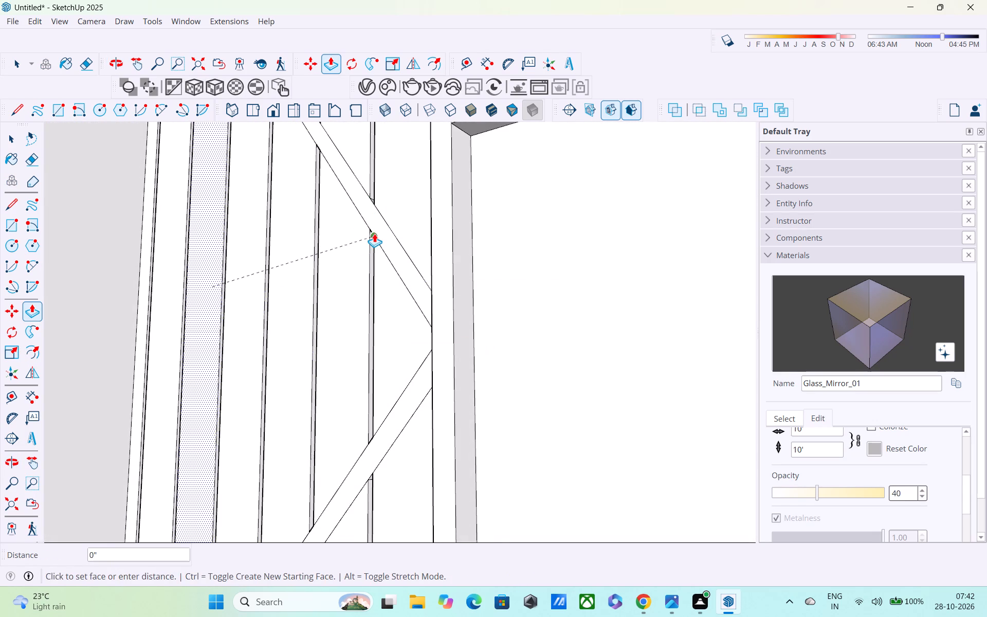
pyautogui.click(378, 234)
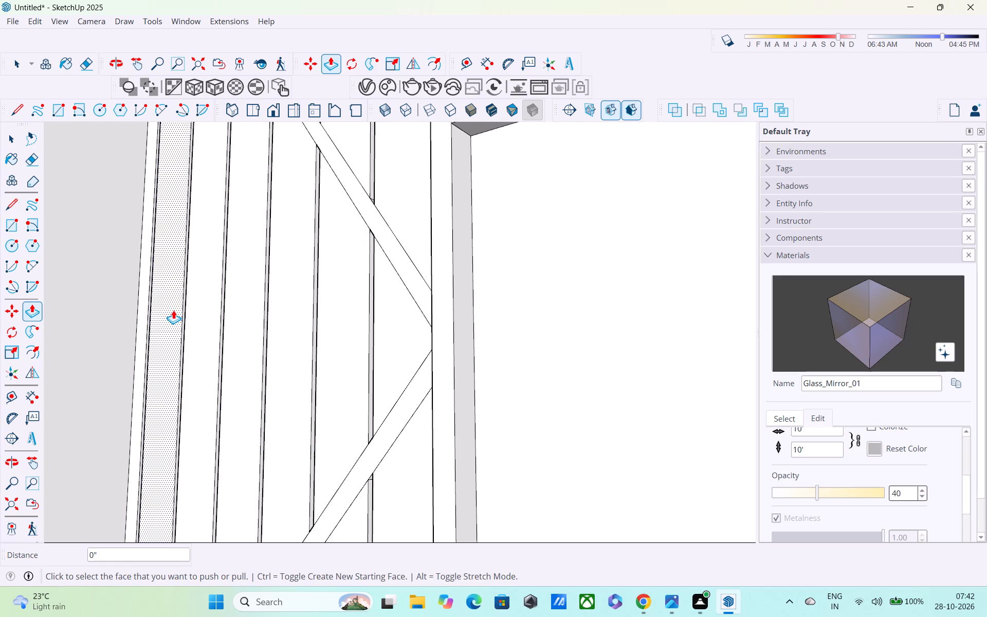
pyautogui.click(173, 310)
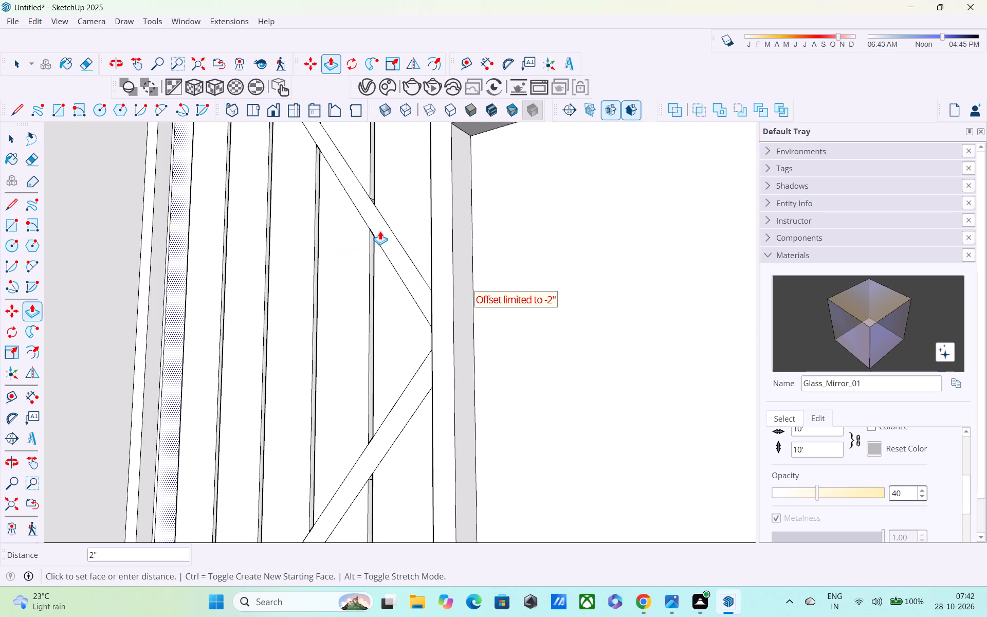
pyautogui.click(378, 238)
pyautogui.scroll(1, 135, 354)
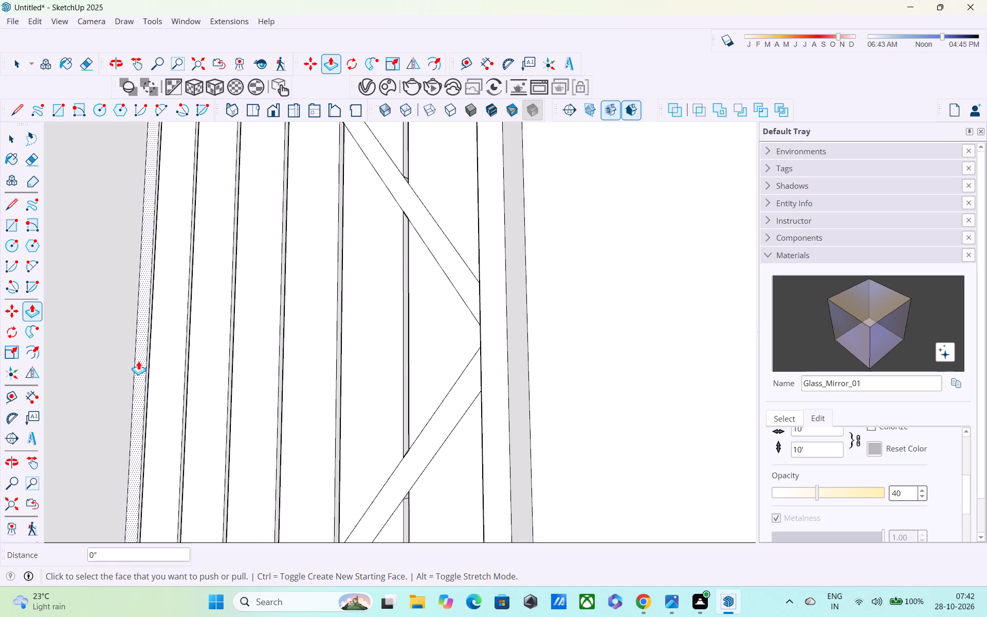
pyautogui.click(139, 363)
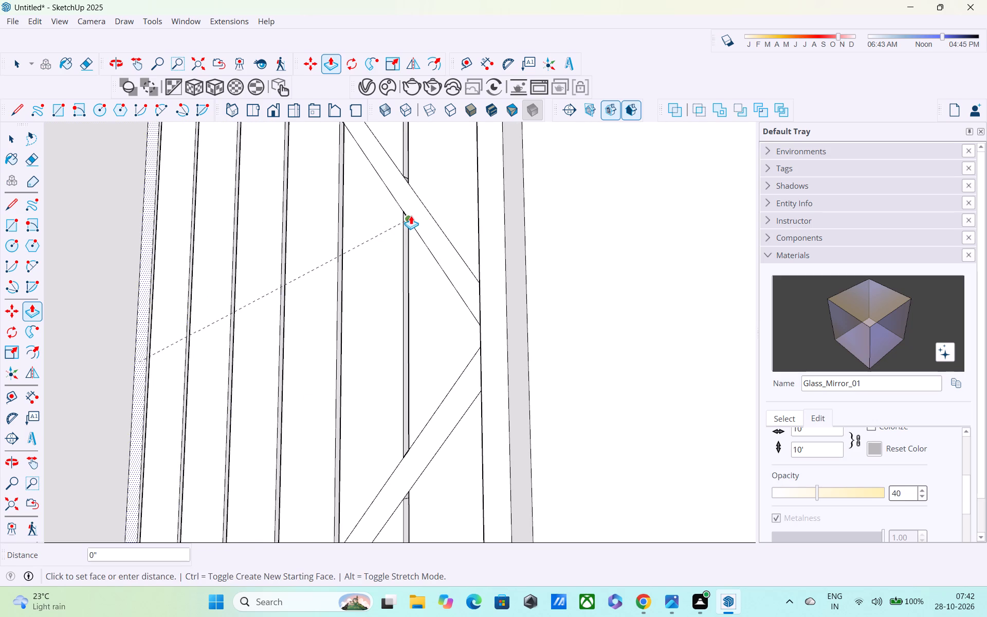
pyautogui.click(411, 215)
pyautogui.scroll(-15, 305, 305)
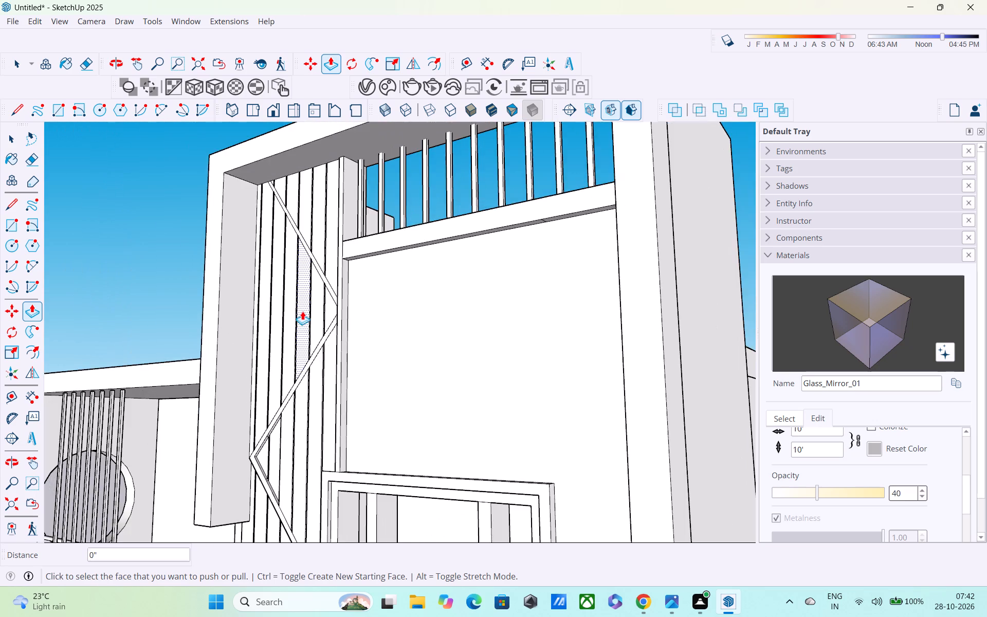
pyautogui.moveTo(302, 311); pyautogui.dragTo(426, 397, button='middle')
pyautogui.moveTo(364, 416); pyautogui.dragTo(362, 246, button='middle')
pyautogui.scroll(-4, 358, 287)
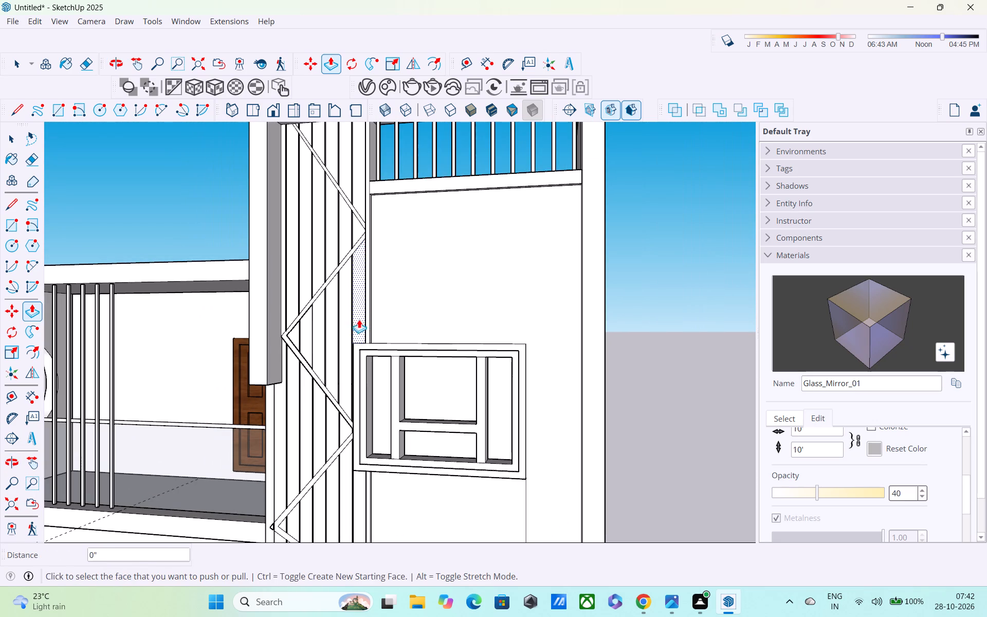
pyautogui.press('space')
# Review the whole house exterior from the front, from above and from the side with the round opening.
pyautogui.scroll(-3, 565, 343)
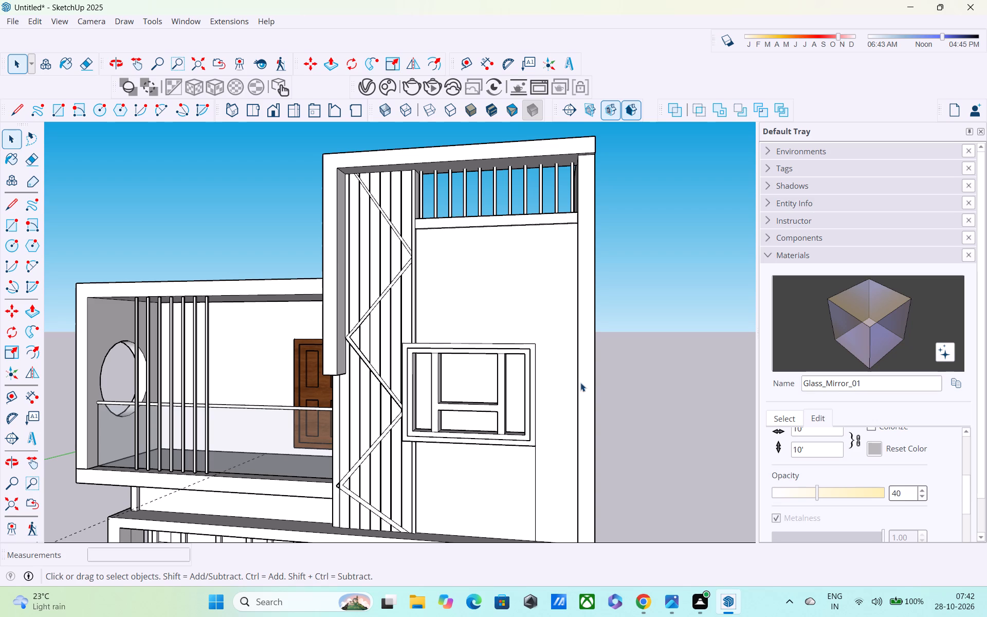
pyautogui.scroll(-4, 594, 387)
pyautogui.keyDown('shift'); pyautogui.moveTo(431, 424); pyautogui.dragTo(440, 205, button='middle'); pyautogui.keyUp('shift')
pyautogui.scroll(-1, 438, 231)
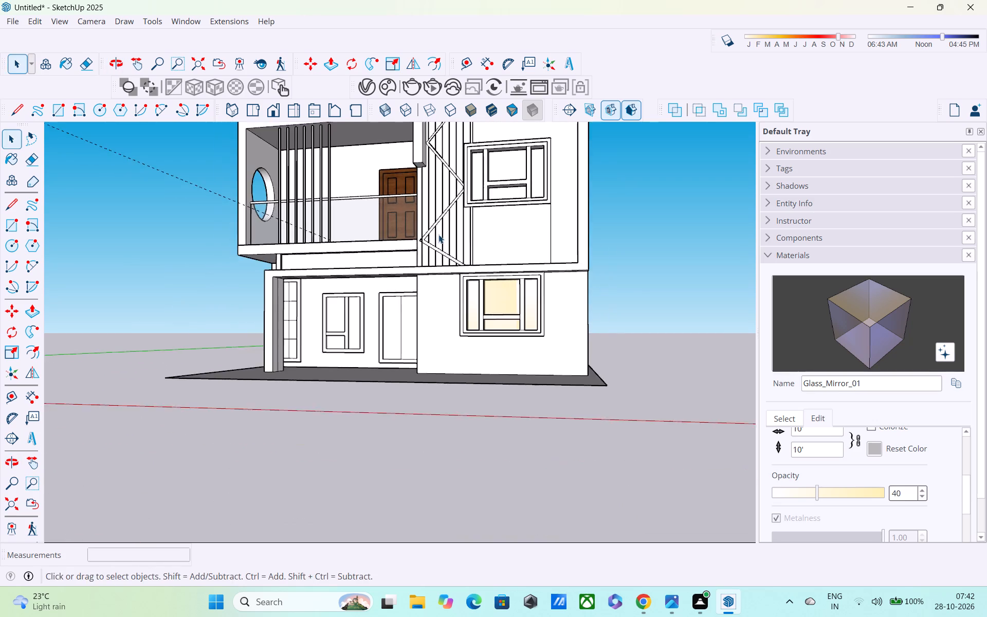
pyautogui.moveTo(437, 240); pyautogui.dragTo(457, 372, button='middle')
pyautogui.moveTo(382, 193); pyautogui.dragTo(467, 308, button='middle')
pyautogui.keyDown('shift'); pyautogui.moveTo(541, 338); pyautogui.dragTo(630, 338, button='middle'); pyautogui.keyUp('shift')
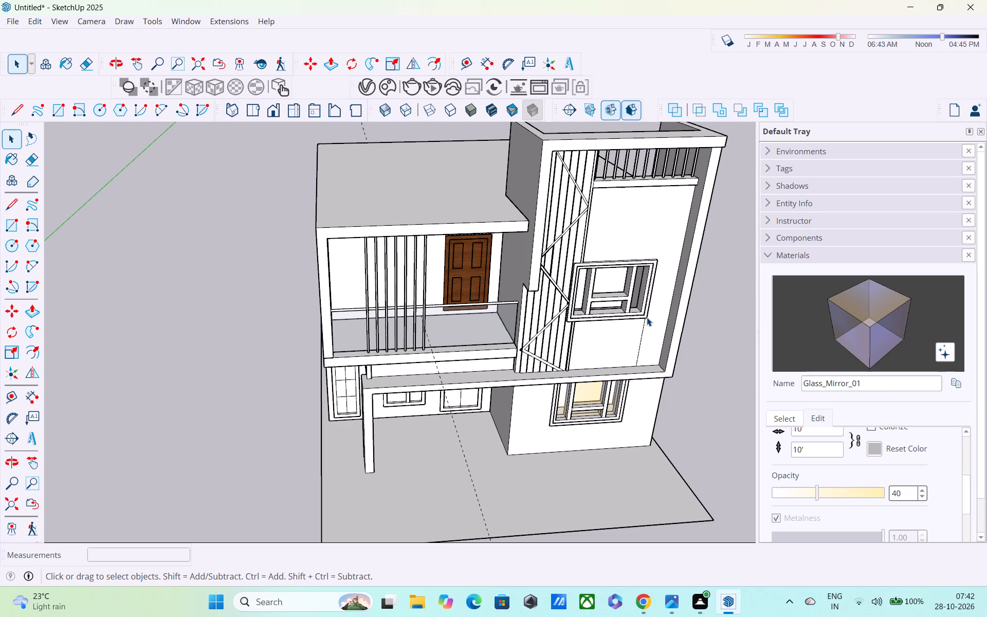
pyautogui.moveTo(488, 410); pyautogui.dragTo(458, 347, button='middle')
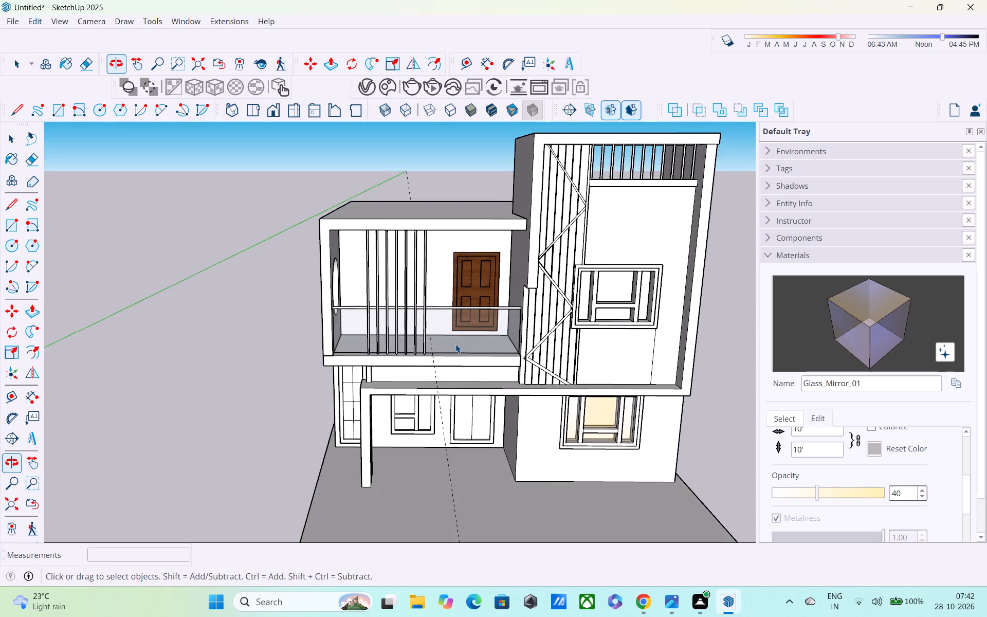
pyautogui.scroll(-4, 453, 341)
pyautogui.moveTo(465, 424); pyautogui.dragTo(440, 300, button='middle')
pyautogui.scroll(4, 385, 368)
pyautogui.moveTo(380, 366); pyautogui.dragTo(382, 371, button='middle')
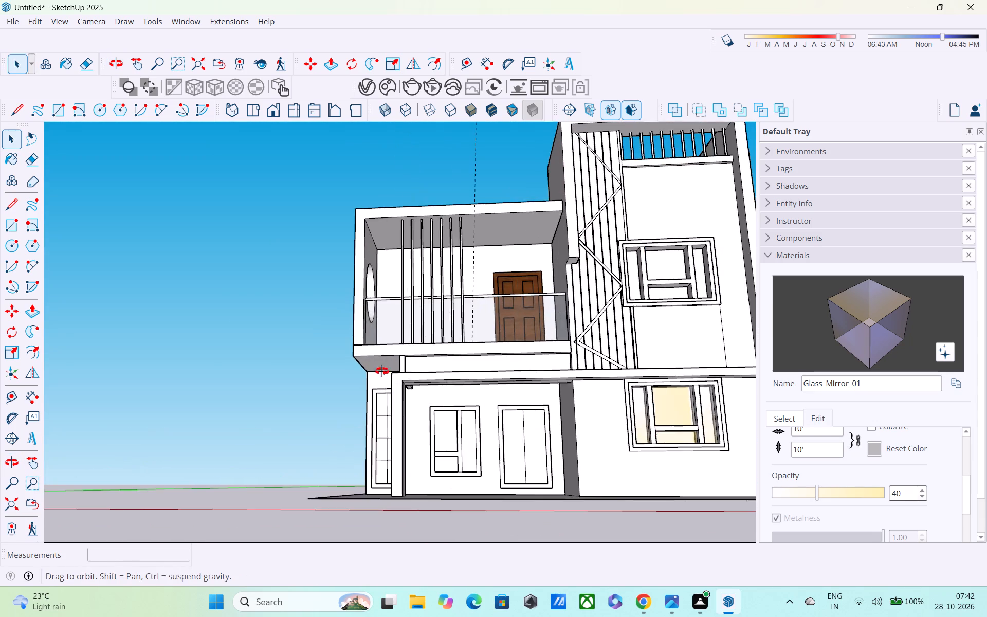
pyautogui.moveTo(382, 371); pyautogui.dragTo(582, 511, button='middle')
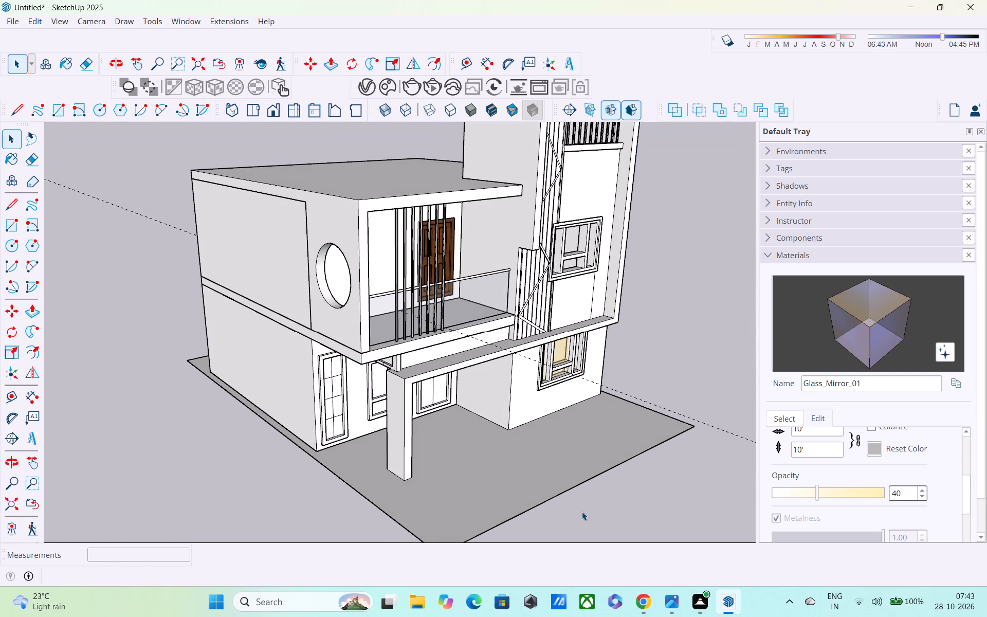
pyautogui.moveTo(579, 512); pyautogui.dragTo(776, 616, button='middle')
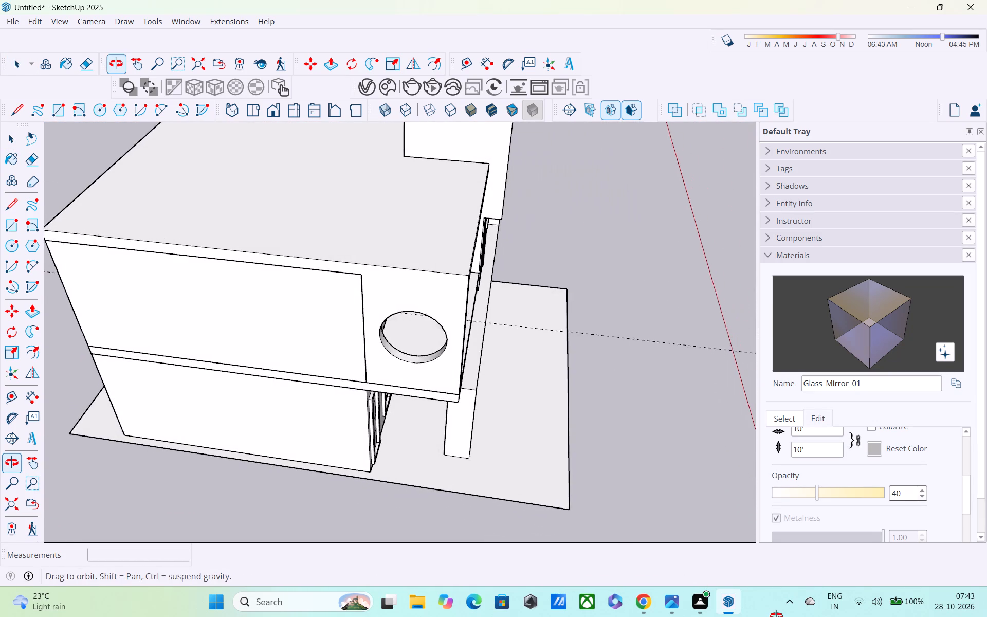
# Choose the Metal_06_1K metal material and paint the grooved panel's strips between the zigzag's top and second diagonals.
pyautogui.moveTo(776, 616); pyautogui.dragTo(777, 602, button='middle')
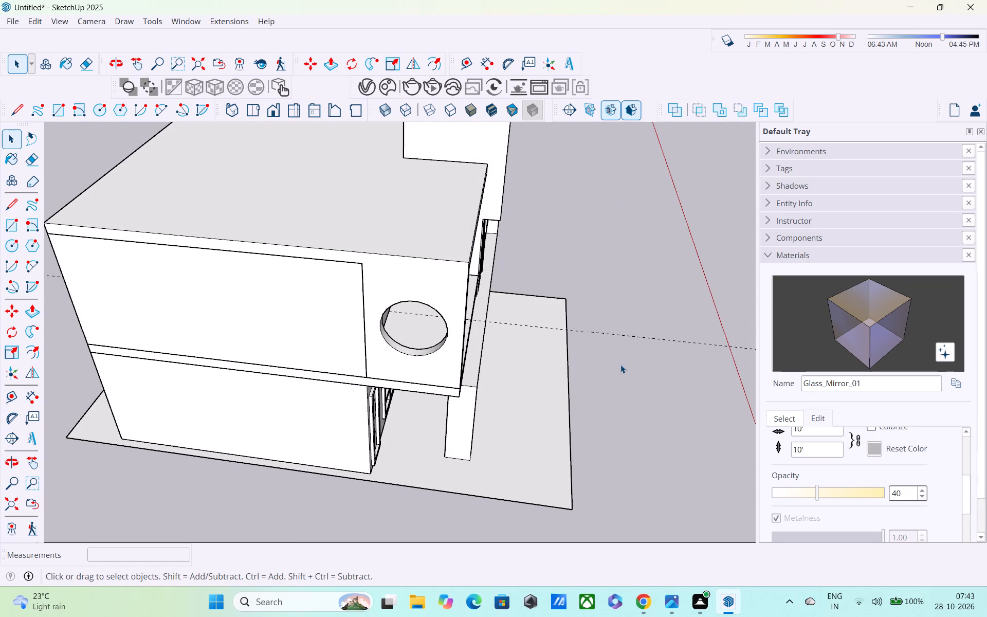
pyautogui.keyDown('shift'); pyautogui.moveTo(621, 366); pyautogui.dragTo(659, 481, button='middle'); pyautogui.keyUp('shift')
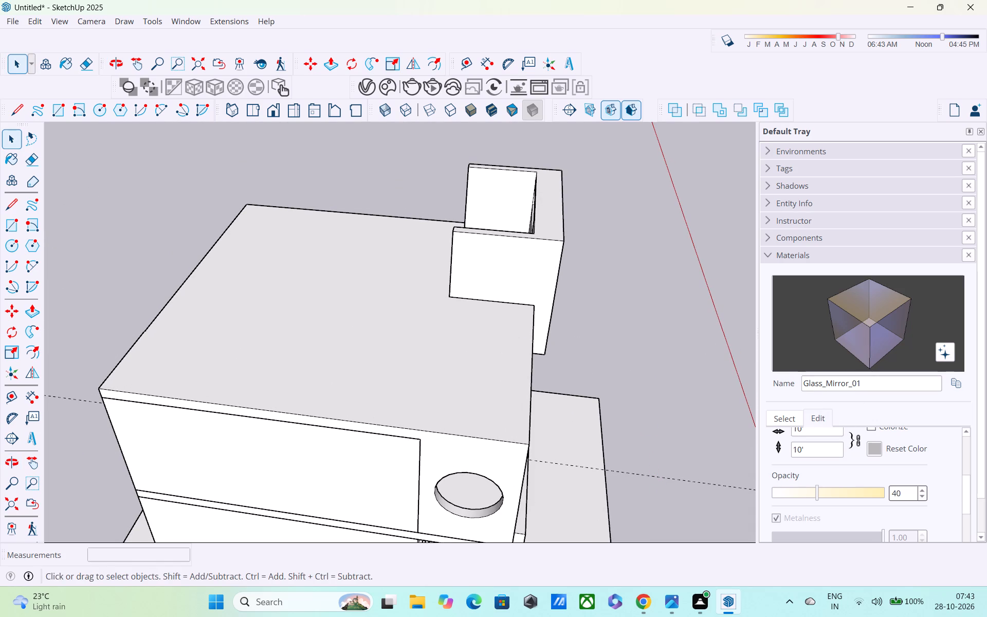
pyautogui.click(787, 419)
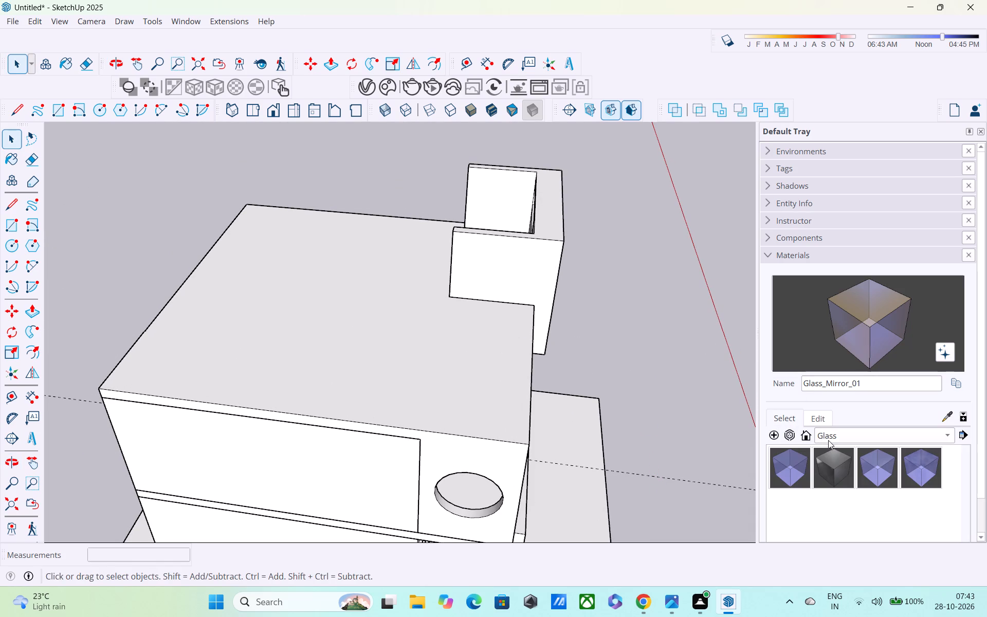
pyautogui.click(828, 437)
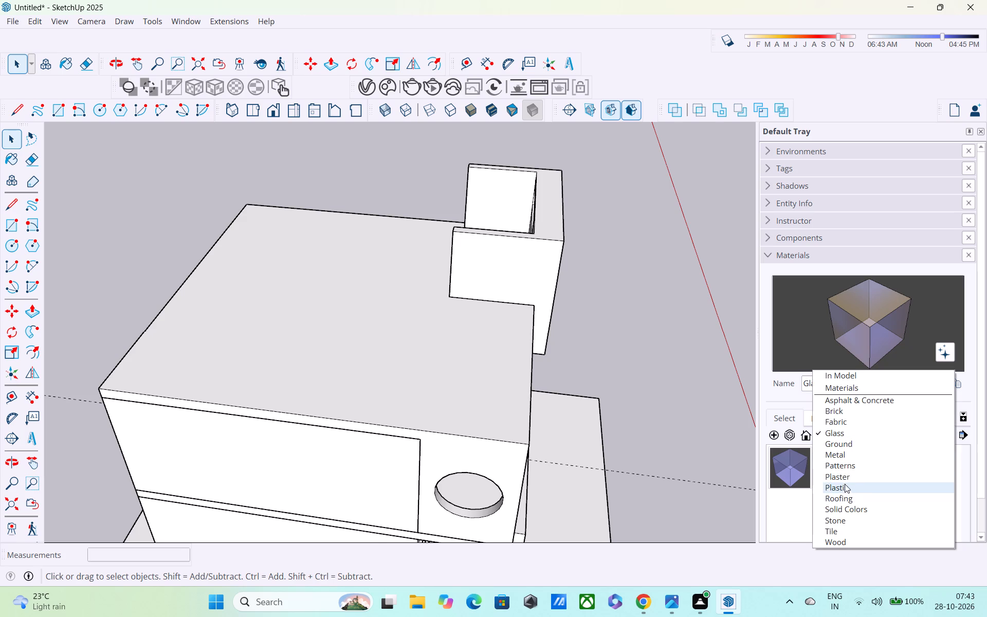
pyautogui.click(842, 454)
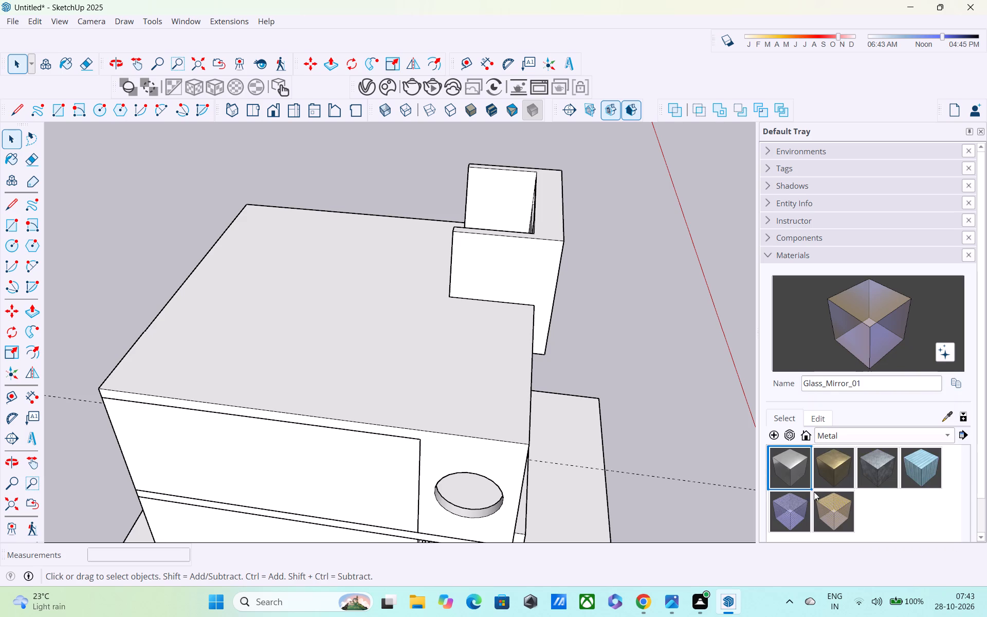
pyautogui.click(794, 472)
pyautogui.moveTo(642, 388); pyautogui.dragTo(312, 216, button='middle')
pyautogui.scroll(3, 421, 288)
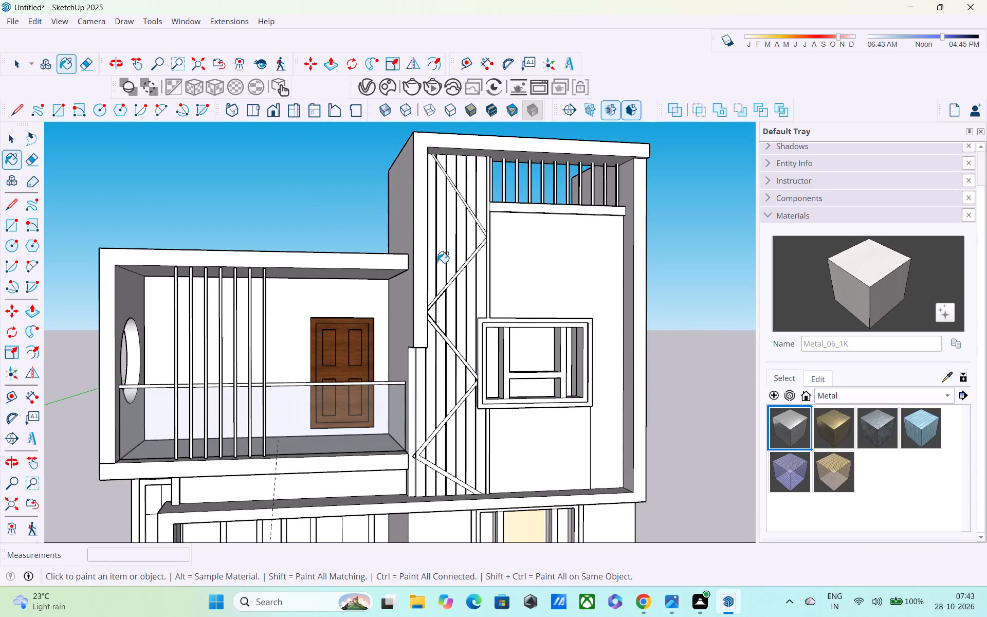
pyautogui.click(440, 254)
pyautogui.scroll(2, 440, 254)
pyautogui.click(429, 246)
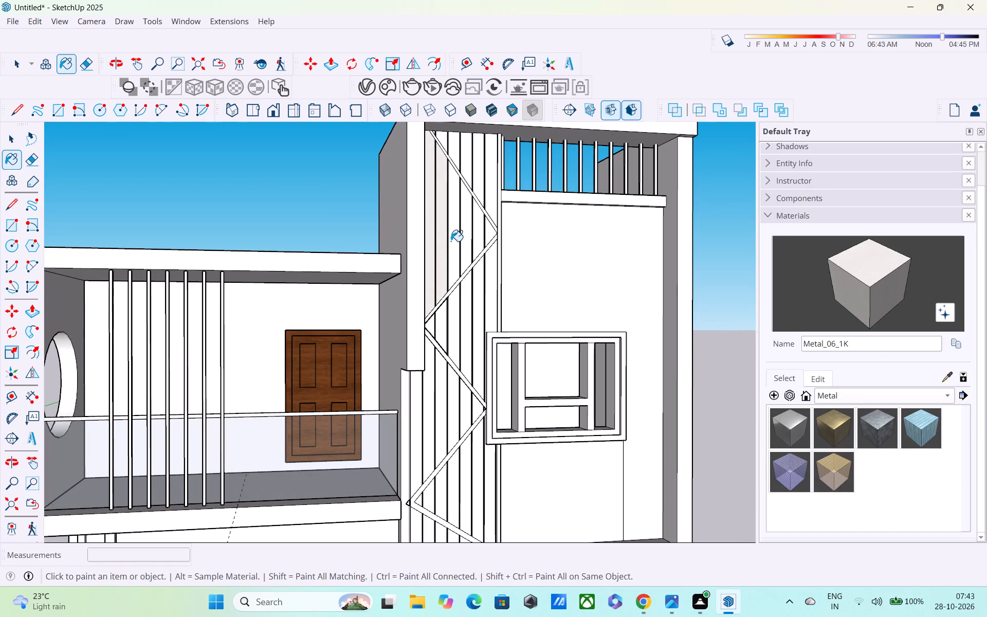
pyautogui.click(451, 239)
pyautogui.click(464, 227)
pyautogui.click(480, 226)
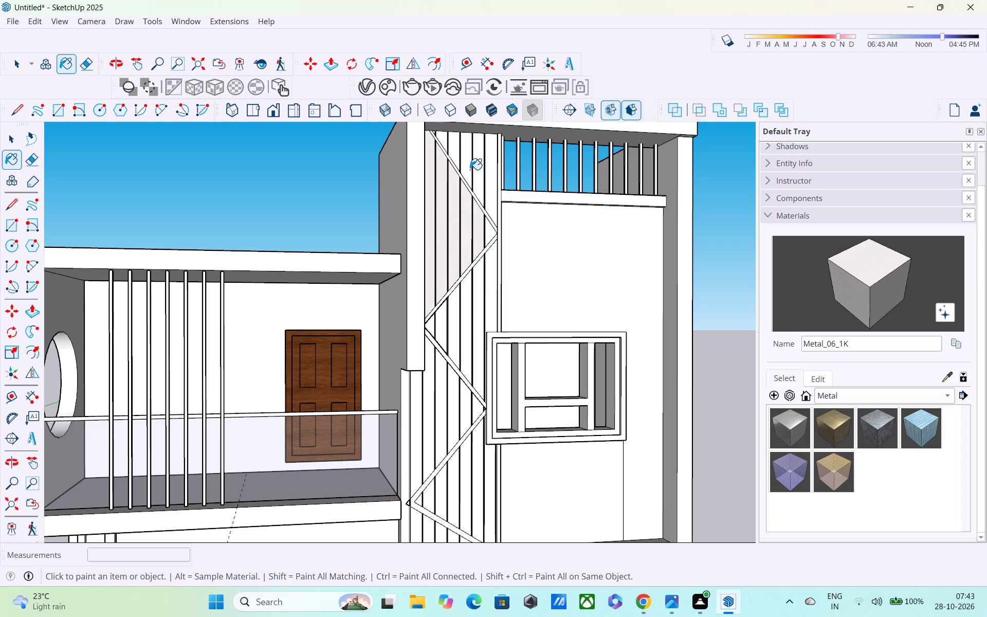
# Paint the strips above the zigzag's top diagonal, beside the upper railing, with Metal_06_1K.
pyautogui.click(468, 167)
pyautogui.click(442, 139)
pyautogui.click(479, 163)
pyautogui.click(492, 167)
# Paint the strips between the zigzag's second and third diagonals, out to the window frame, with Metal_06_1K.
pyautogui.scroll(4, 488, 296)
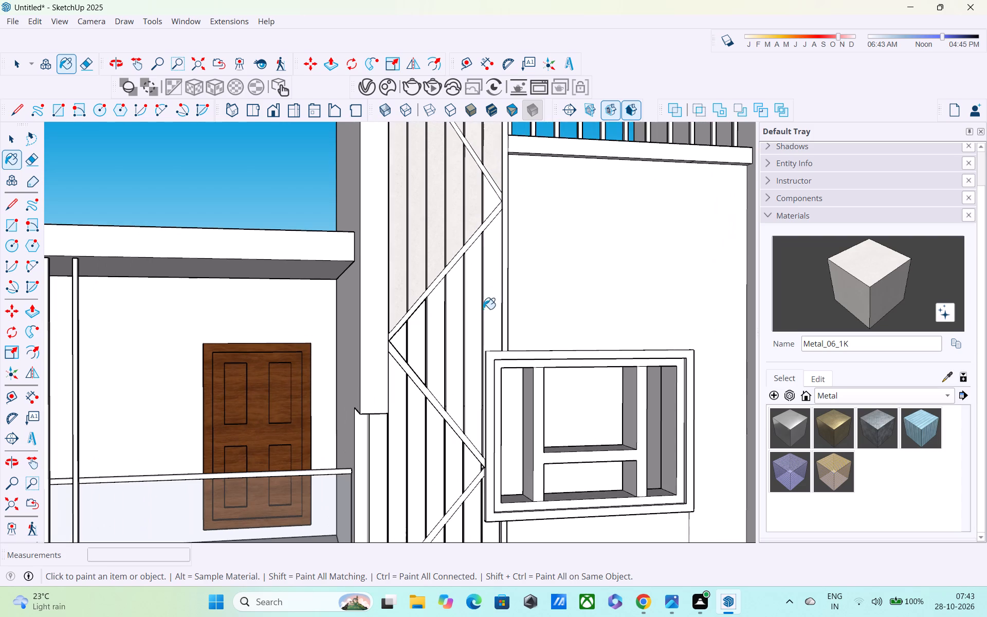
pyautogui.click(469, 320)
pyautogui.click(437, 307)
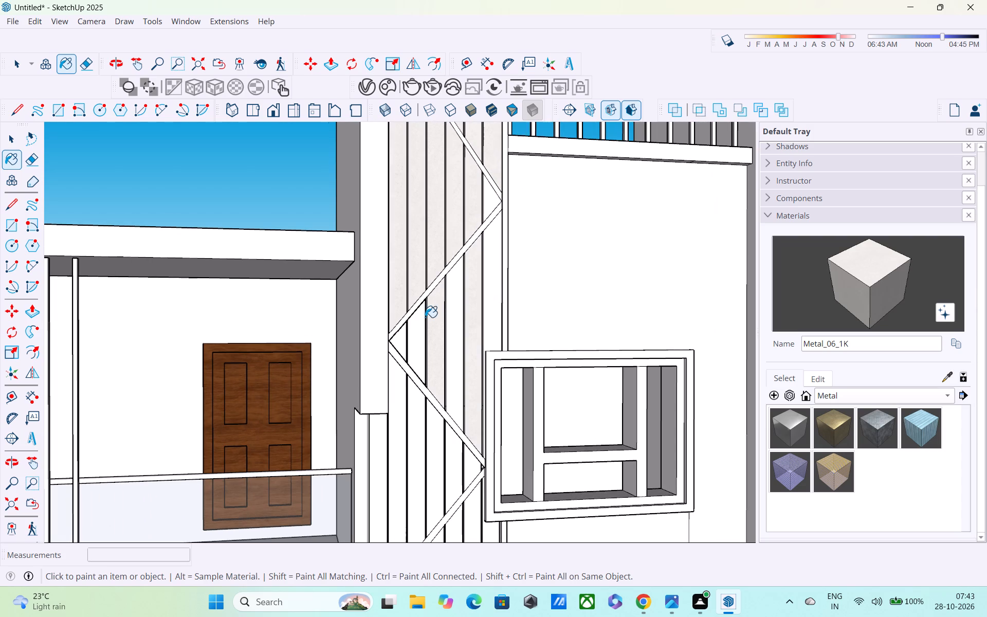
pyautogui.scroll(10, 425, 317)
pyautogui.click(428, 311)
pyautogui.click(428, 298)
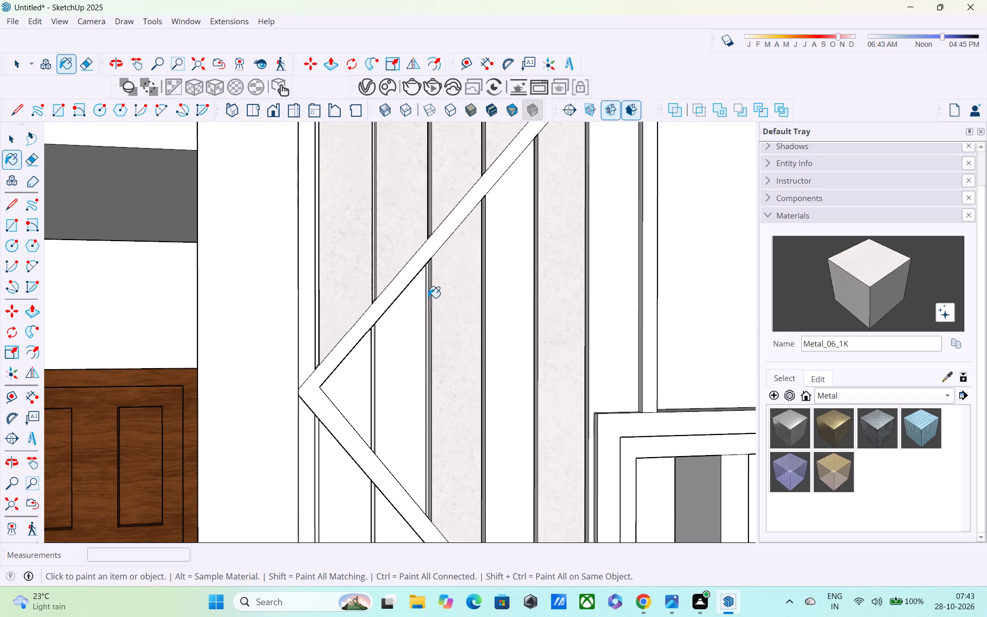
pyautogui.click(412, 320)
pyautogui.click(363, 365)
pyautogui.click(303, 293)
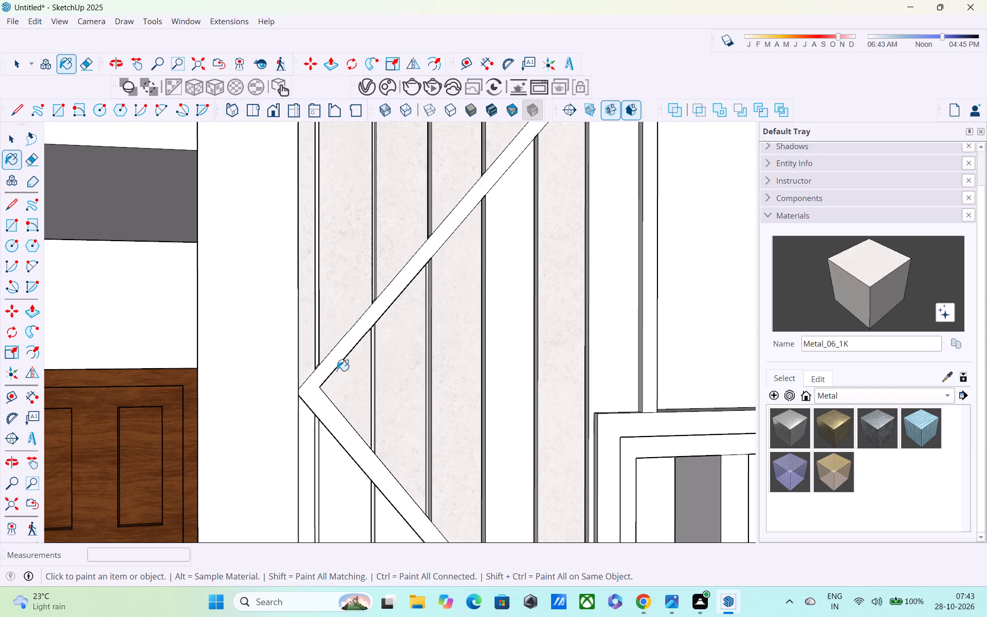
pyautogui.click(497, 270)
pyautogui.scroll(-1, 518, 289)
pyautogui.keyDown('shift'); pyautogui.moveTo(519, 294); pyautogui.dragTo(444, 258, button='middle'); pyautogui.keyUp('shift')
pyautogui.keyDown('shift'); pyautogui.scroll(-1, 455, 267); pyautogui.keyUp('shift')
pyautogui.scroll(-5, 444, 259)
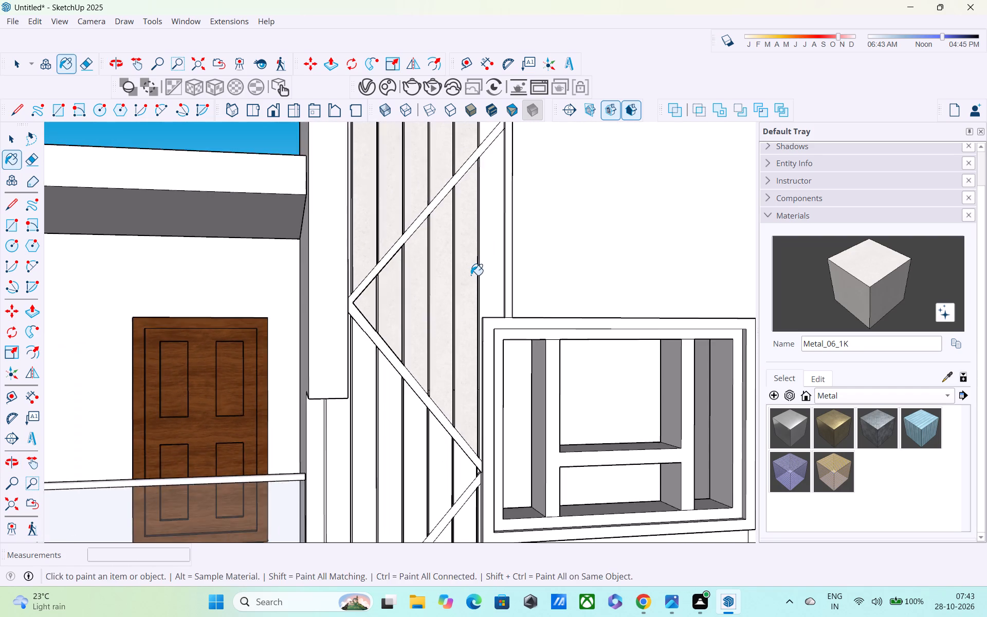
pyautogui.scroll(-3, 471, 275)
pyautogui.moveTo(474, 283); pyautogui.dragTo(431, 336, button='middle')
pyautogui.click(453, 275)
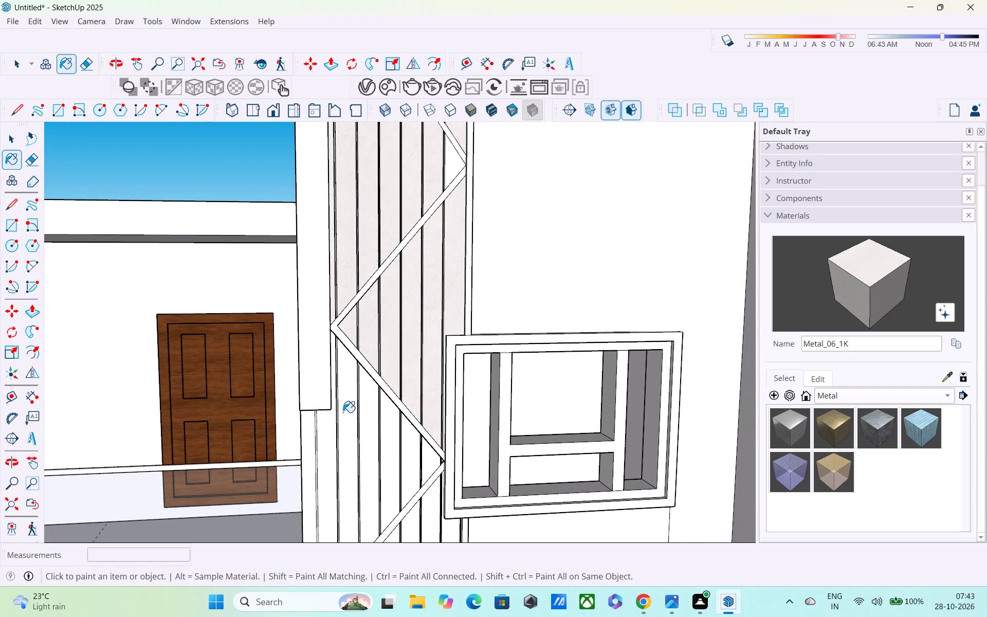
# Paint the strips between the zigzag's third and fourth diagonals, on the door side, with Metal_06_1K.
pyautogui.click(343, 412)
pyautogui.scroll(3, 376, 376)
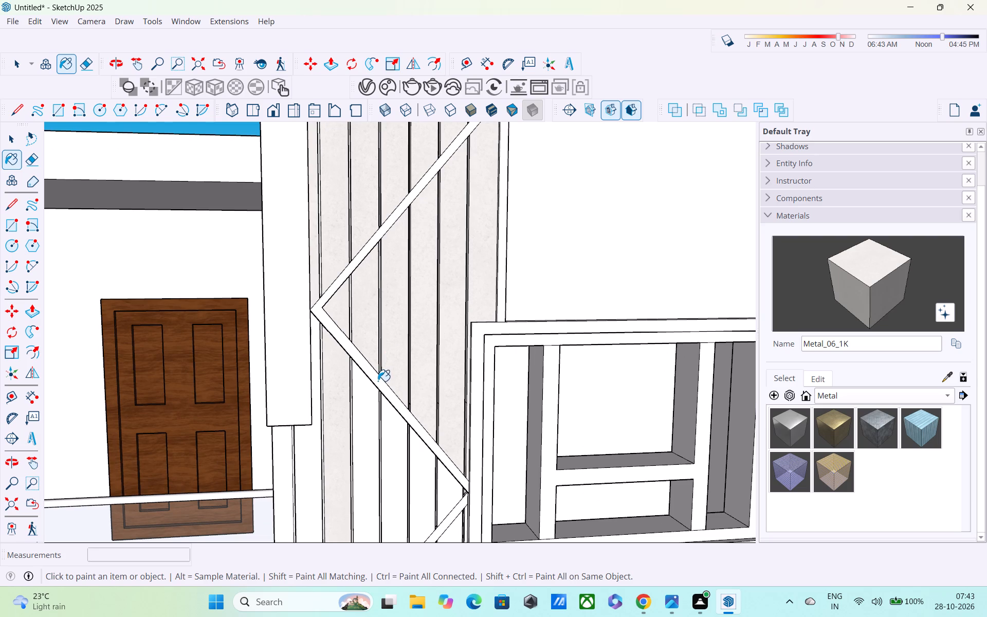
pyautogui.click(378, 381)
pyautogui.click(318, 438)
pyautogui.click(285, 467)
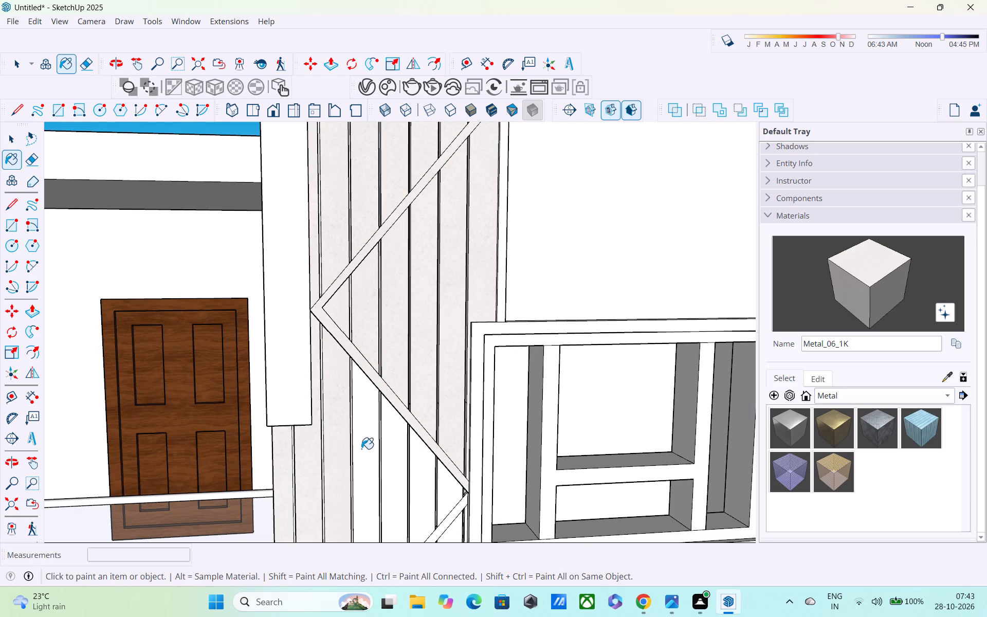
pyautogui.click(362, 449)
pyautogui.click(385, 456)
pyautogui.click(416, 475)
pyautogui.moveTo(470, 466); pyautogui.dragTo(443, 298, button='middle')
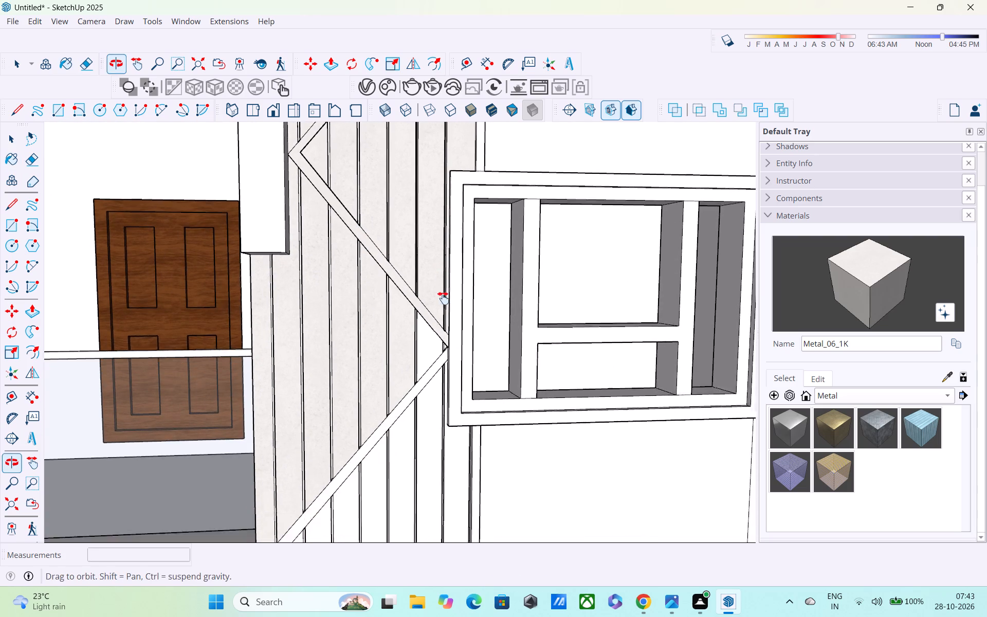
pyautogui.moveTo(443, 298); pyautogui.dragTo(443, 295, button='middle')
pyautogui.click(432, 330)
# Paint the strips between the zigzag's fourth and lowest diagonals, below the window, with Metal_06_1K.
pyautogui.click(423, 419)
pyautogui.click(454, 451)
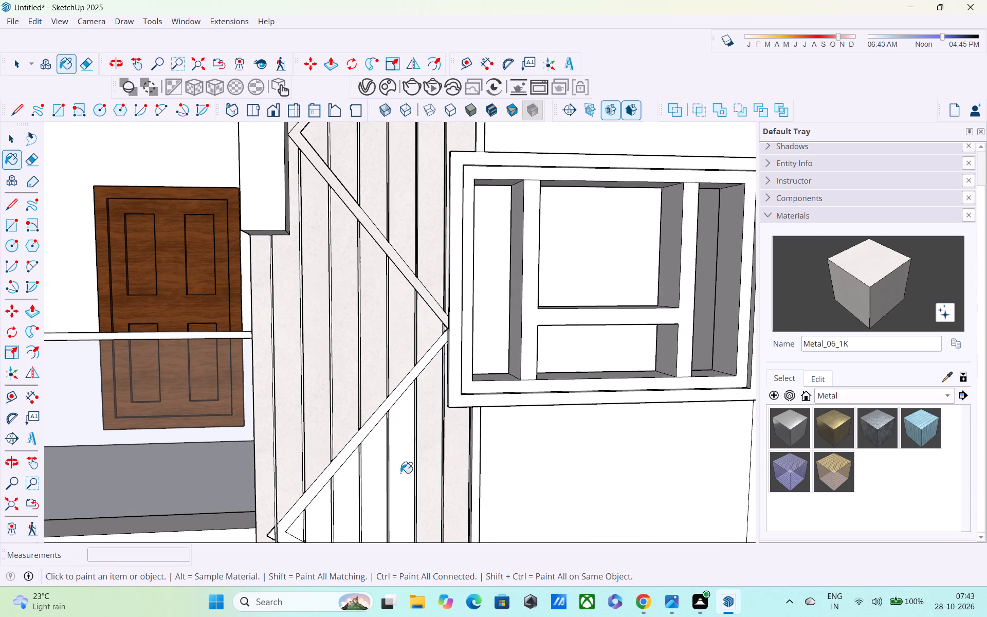
pyautogui.click(390, 467)
pyautogui.click(367, 480)
pyautogui.click(392, 459)
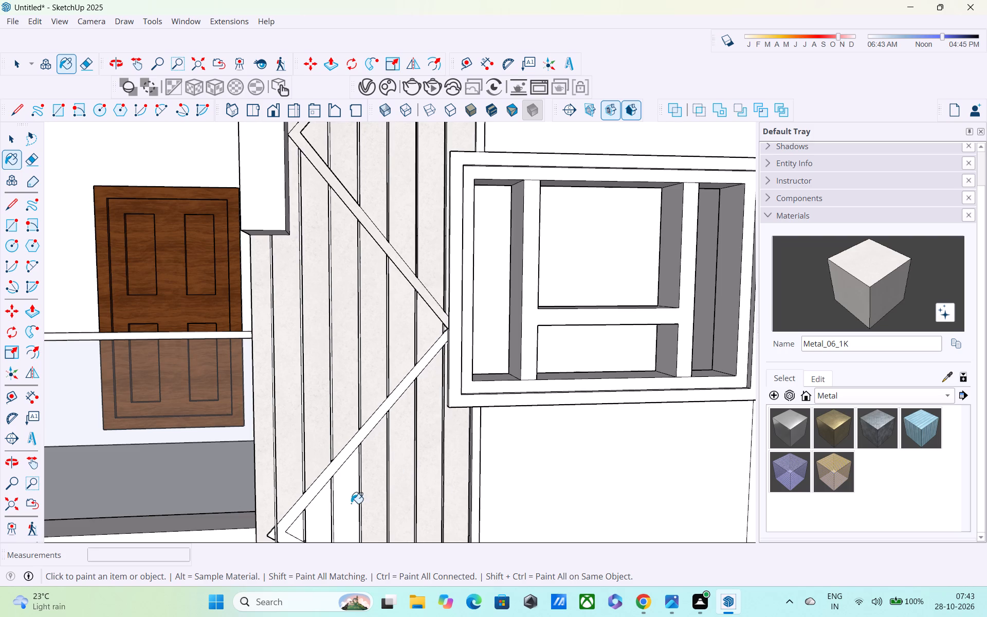
pyautogui.click(349, 503)
pyautogui.click(314, 515)
pyautogui.keyDown('shift'); pyautogui.moveTo(315, 510); pyautogui.dragTo(377, 285, button='middle'); pyautogui.keyUp('shift')
pyautogui.scroll(2, 355, 322)
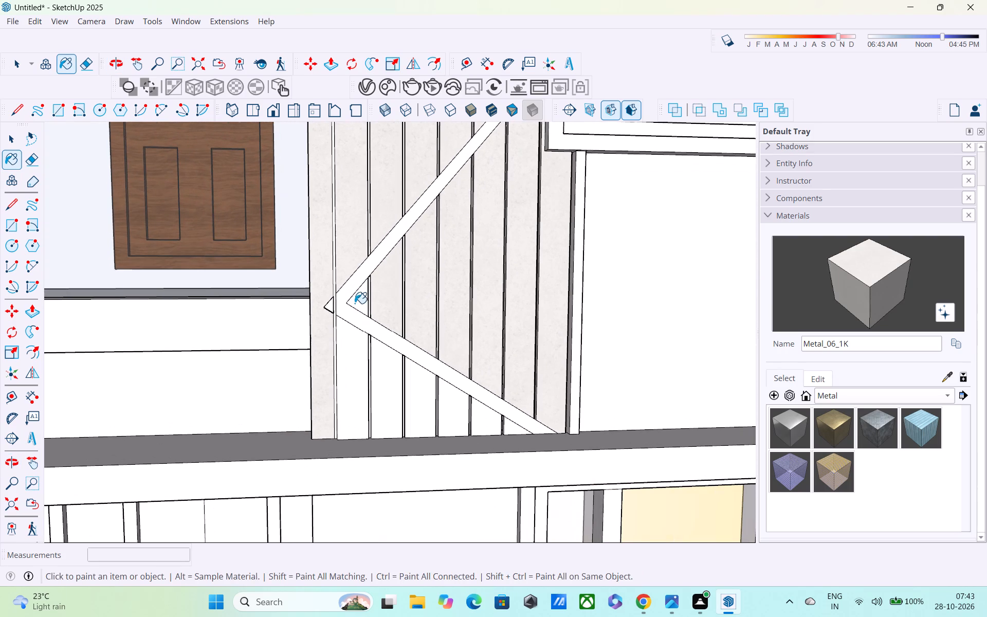
pyautogui.click(356, 301)
# Paint the remaining strips beneath the zigzag's lowest diagonal at the panel's base with Metal_06_1K.
pyautogui.click(355, 362)
pyautogui.click(381, 390)
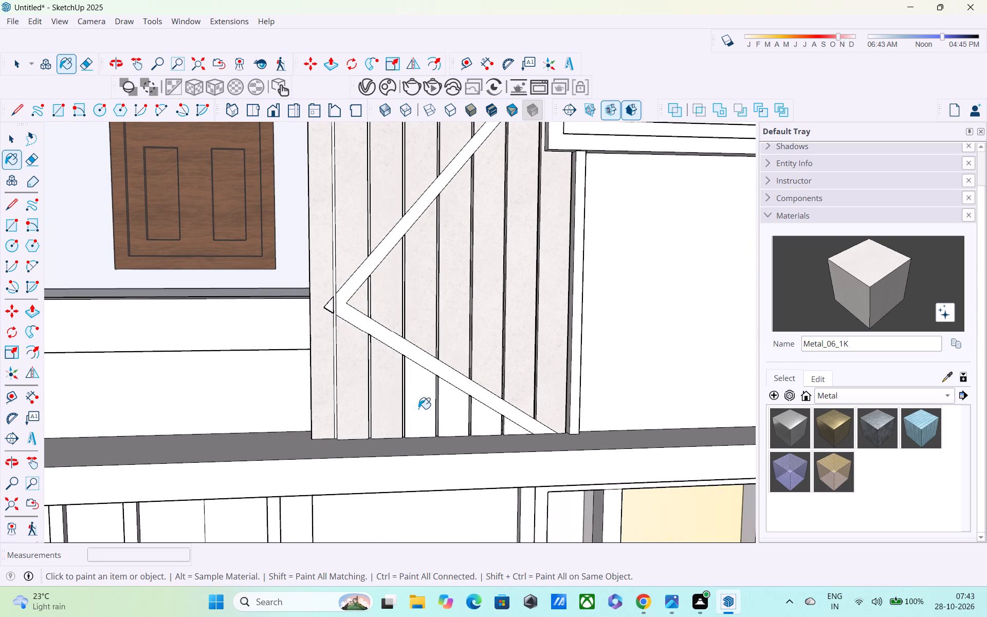
pyautogui.click(419, 409)
pyautogui.click(458, 407)
pyautogui.click(487, 431)
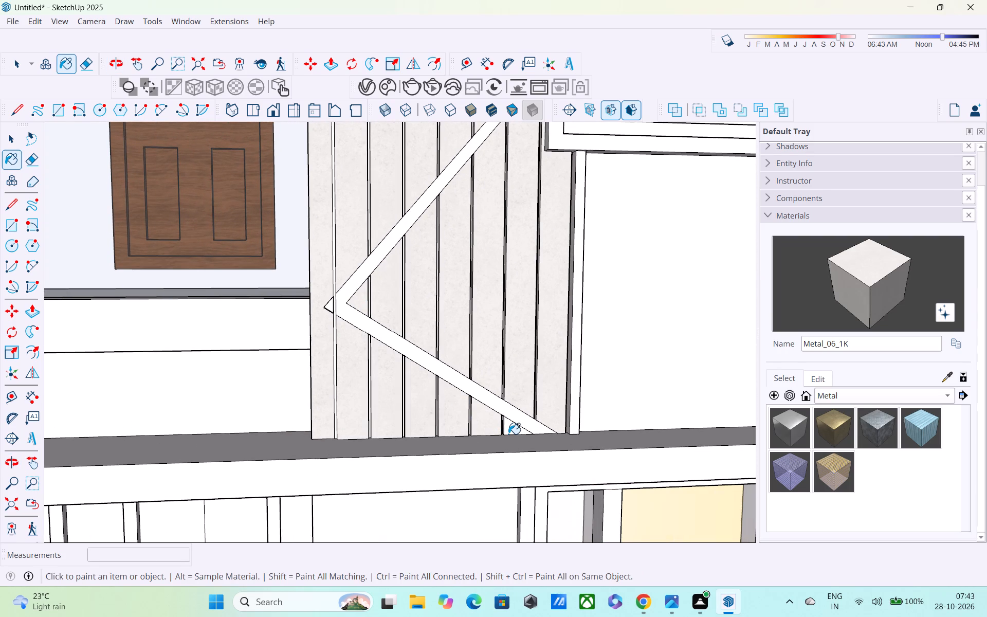
pyautogui.click(508, 434)
# Paint the lower part of the zigzag trim, including its lower bend, with Metal_06_1K.
pyautogui.moveTo(514, 406); pyautogui.dragTo(495, 414, button='middle')
pyautogui.click(488, 411)
pyautogui.moveTo(482, 384); pyautogui.dragTo(456, 507, button='middle')
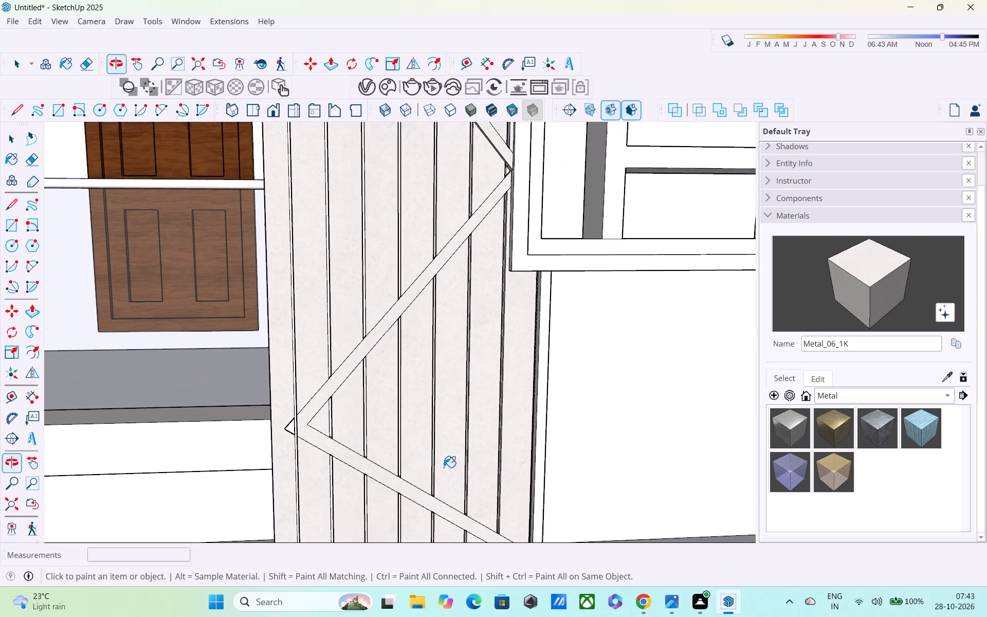
pyautogui.scroll(-5, 445, 419)
pyautogui.moveTo(459, 371); pyautogui.dragTo(461, 486, button='middle')
pyautogui.scroll(-5, 456, 452)
pyautogui.scroll(5, 368, 538)
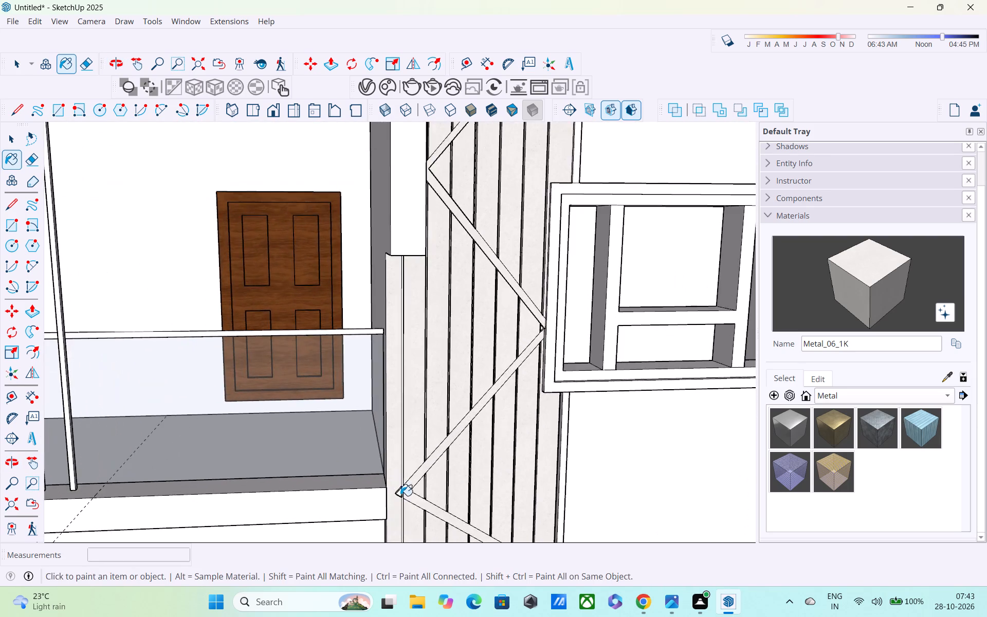
pyautogui.scroll(10, 400, 496)
pyautogui.click(400, 493)
pyautogui.moveTo(425, 476); pyautogui.dragTo(379, 530, button='middle')
# Paint the upper part of the zigzag trim near the roof frame with Metal_06_1K.
pyautogui.scroll(-4, 406, 477)
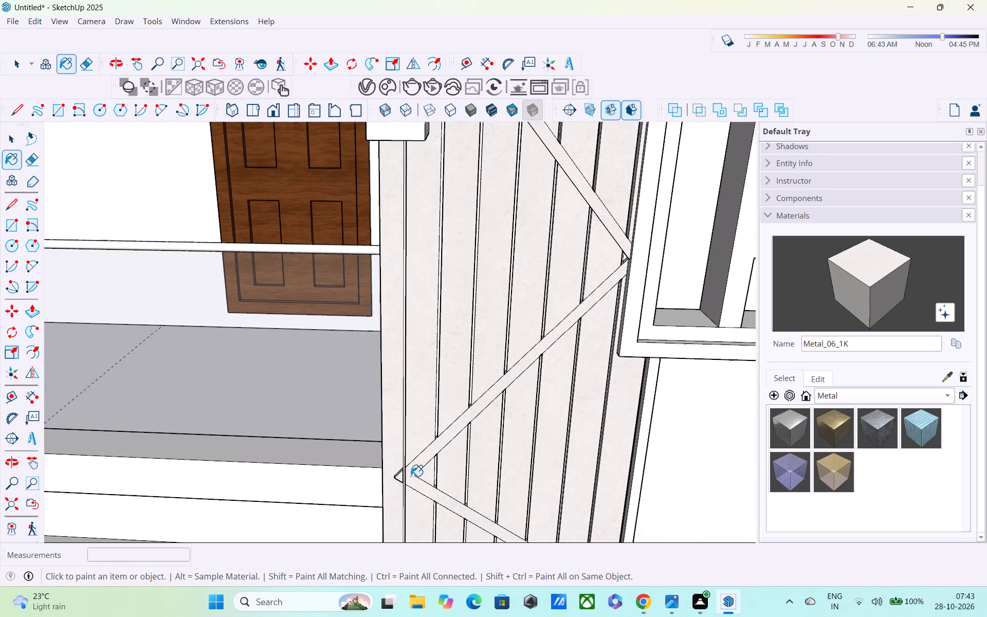
pyautogui.scroll(-9, 411, 476)
pyautogui.keyDown('shift'); pyautogui.moveTo(453, 457); pyautogui.dragTo(449, 602, button='middle'); pyautogui.keyUp('shift')
pyautogui.keyDown('shift'); pyautogui.scroll(-1, 449, 611); pyautogui.keyUp('shift')
pyautogui.scroll(-4, 485, 449)
pyautogui.keyDown('shift'); pyautogui.moveTo(512, 403); pyautogui.dragTo(503, 463, button='middle'); pyautogui.keyUp('shift')
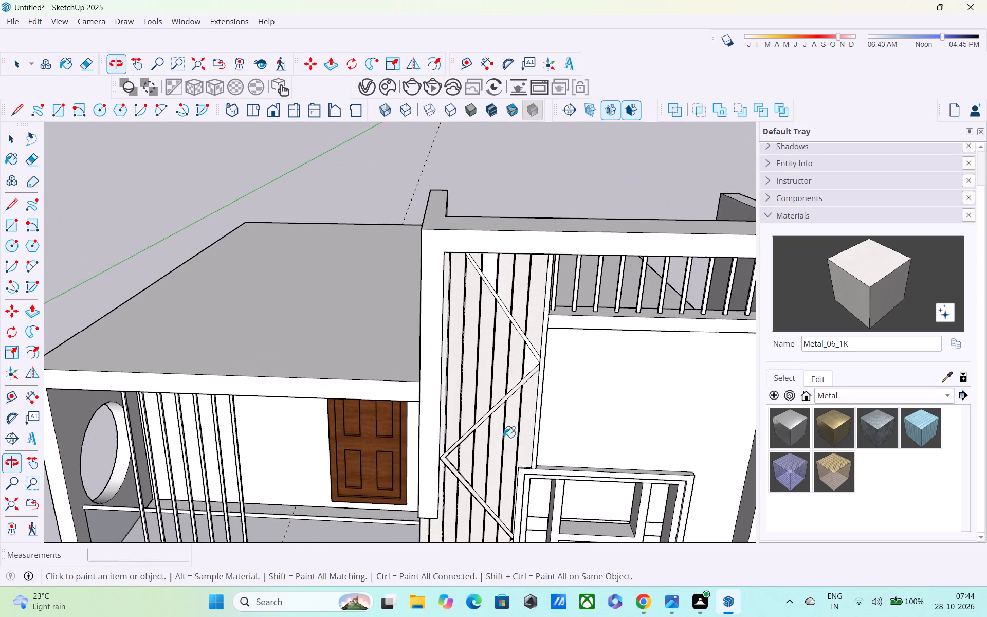
pyautogui.scroll(4, 545, 343)
pyautogui.click(515, 370)
pyautogui.click(462, 245)
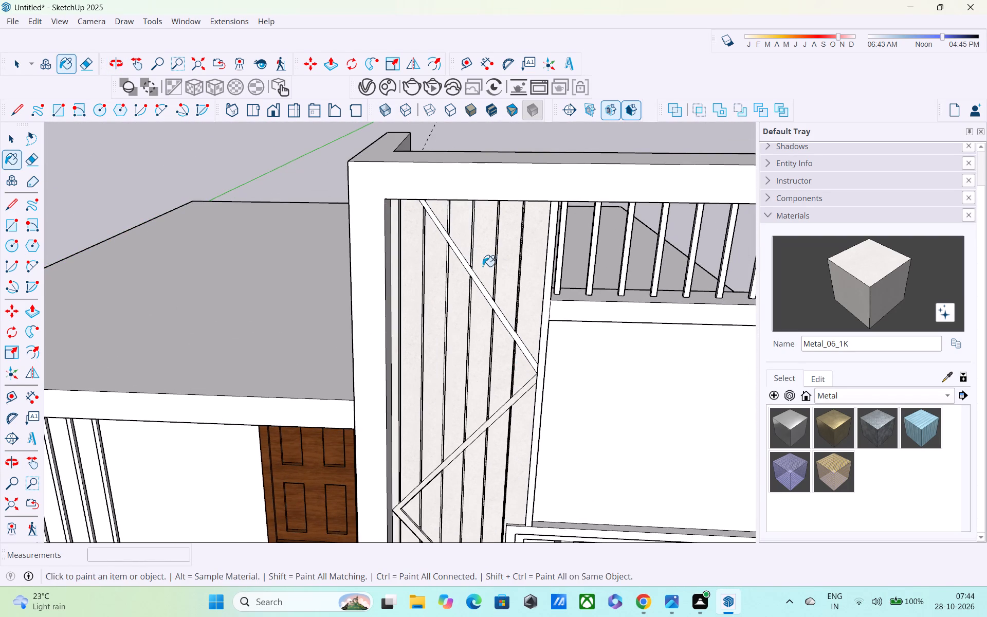
pyautogui.scroll(5, 496, 319)
pyautogui.click(501, 305)
pyautogui.scroll(-5, 501, 306)
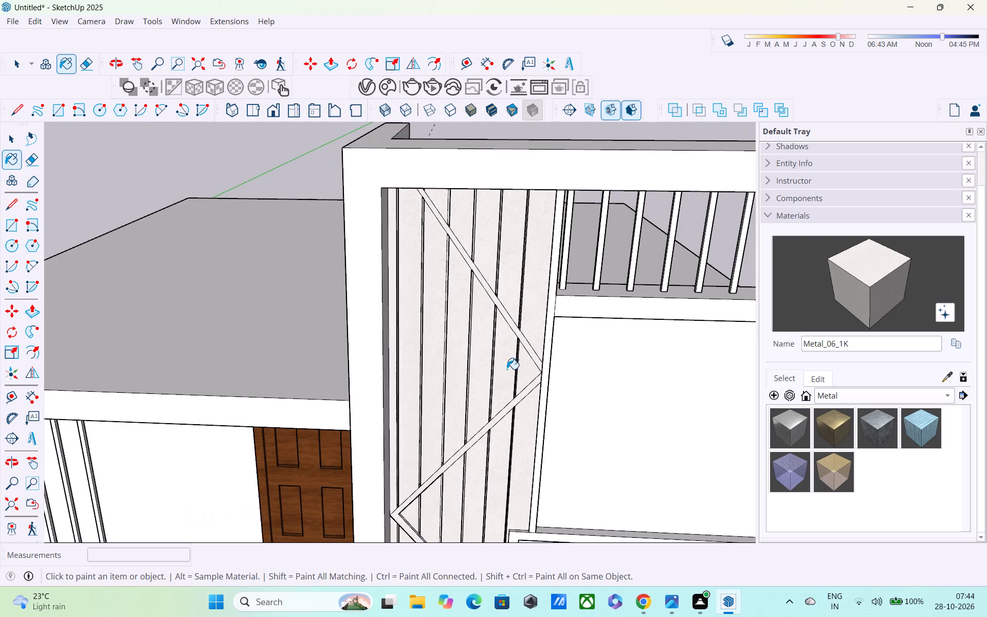
# Edit the Metal_06_1K material's colour to a warm cream tint.
pyautogui.moveTo(504, 377); pyautogui.dragTo(503, 221, button='middle')
pyautogui.click(820, 382)
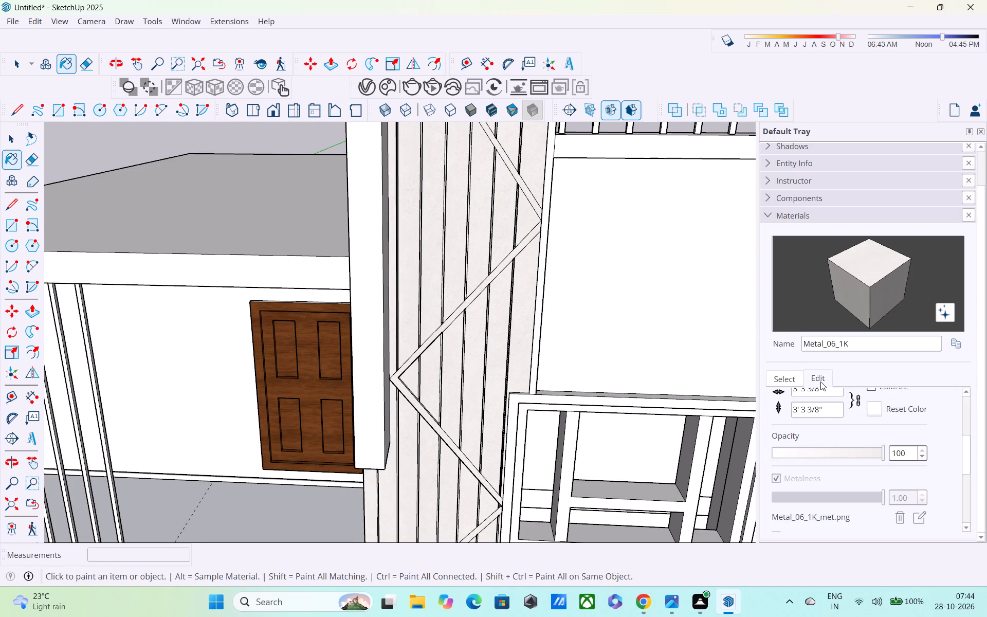
pyautogui.scroll(2, 819, 424)
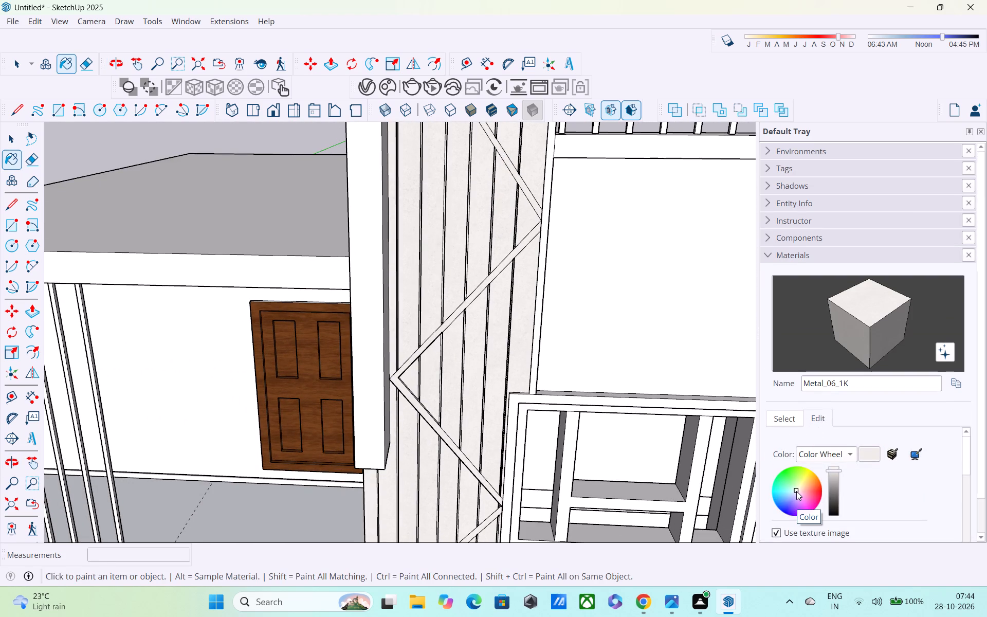
pyautogui.click(796, 491)
# Examine the cream grooved panel against the whole front facade from several angles.
pyautogui.moveTo(579, 398); pyautogui.dragTo(577, 292, button='middle')
pyautogui.scroll(-5, 577, 293)
pyautogui.scroll(-4, 582, 402)
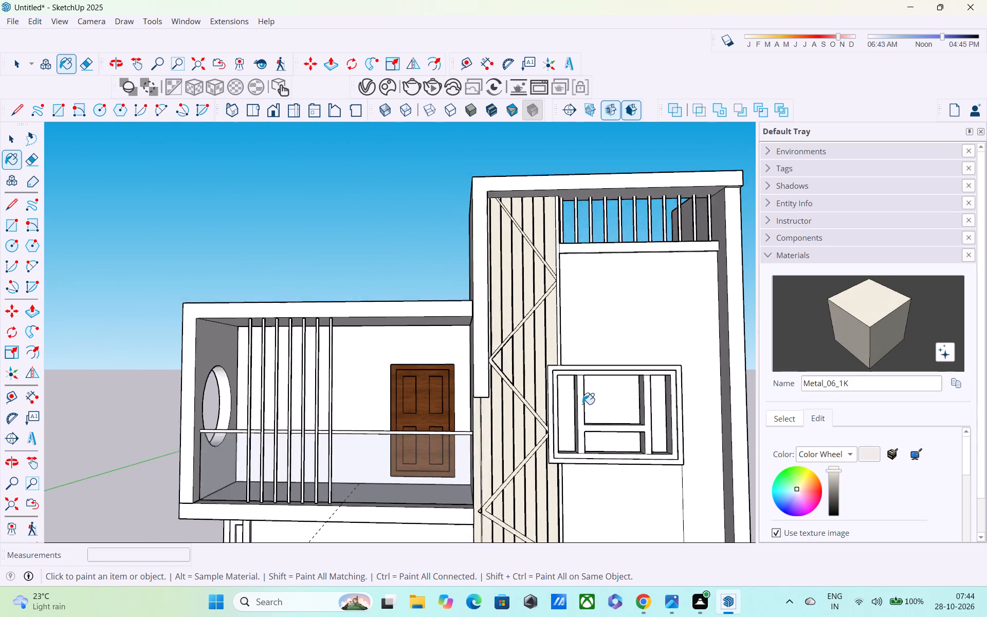
pyautogui.scroll(-2, 579, 410)
pyautogui.moveTo(567, 380); pyautogui.dragTo(494, 424, button='middle')
pyautogui.scroll(4, 546, 425)
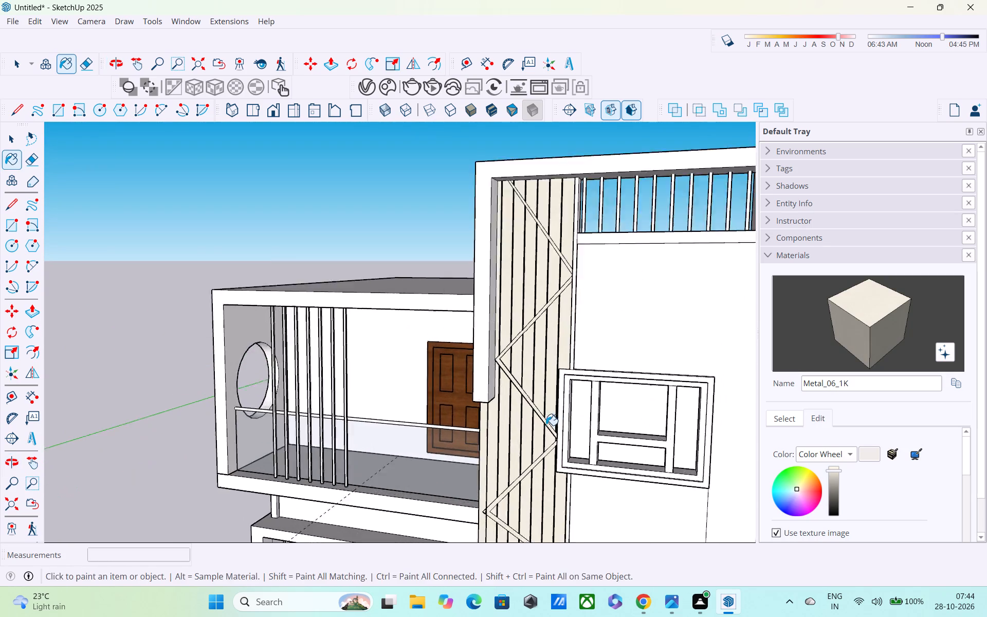
pyautogui.scroll(1, 546, 425)
pyautogui.moveTo(539, 424); pyautogui.dragTo(619, 379, button='middle')
pyautogui.scroll(1, 619, 378)
pyautogui.scroll(-9, 602, 385)
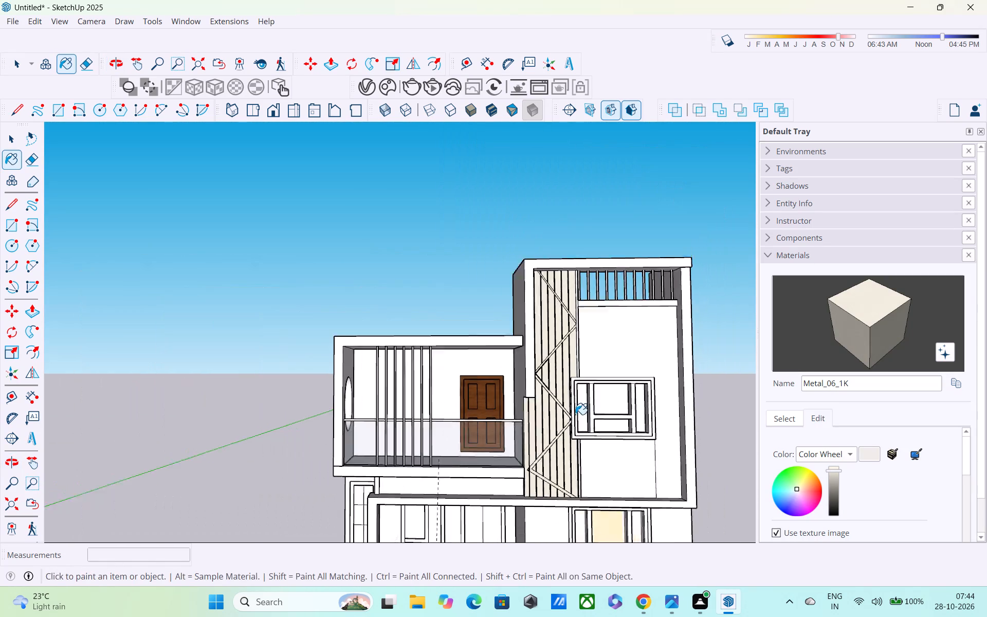
# Push the middle face of the zigzag trim 1" into the cream grooved panel.
pyautogui.scroll(-2, 575, 414)
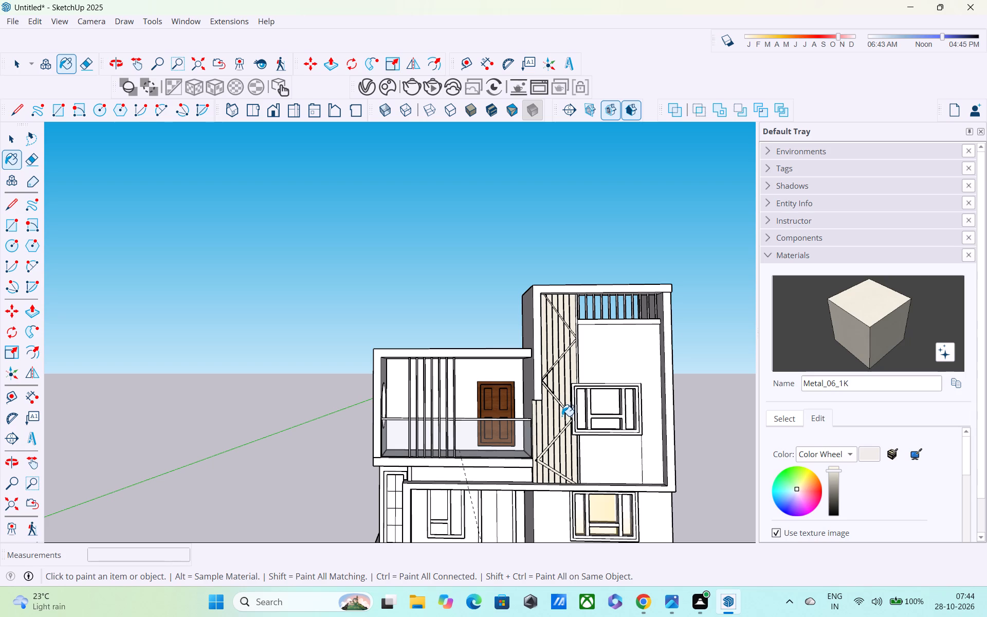
pyautogui.scroll(10, 547, 405)
pyautogui.scroll(8, 552, 359)
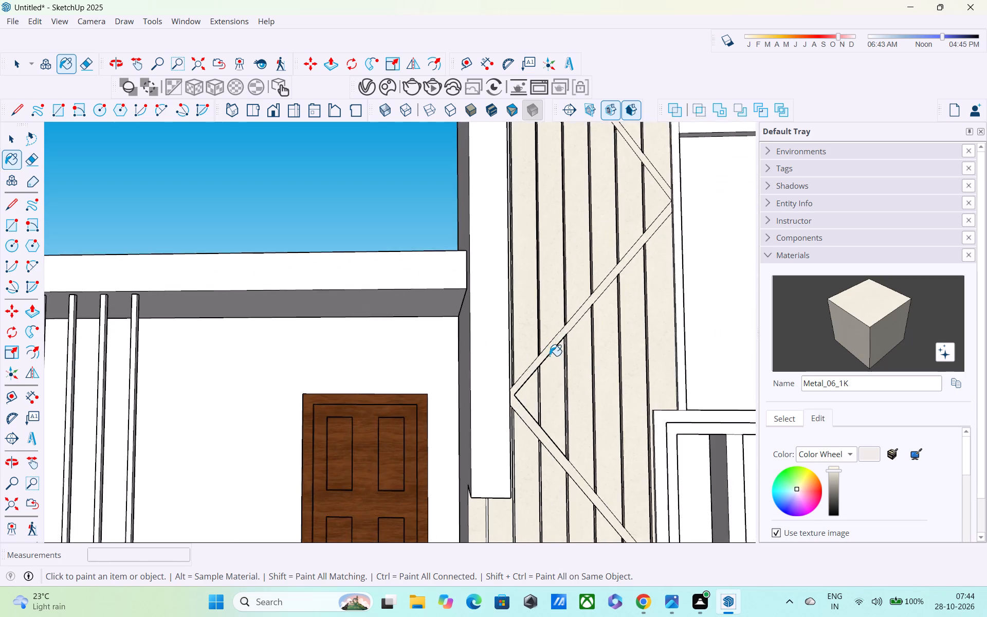
pyautogui.scroll(3, 550, 356)
pyautogui.moveTo(544, 355); pyautogui.dragTo(354, 410, button='middle')
pyautogui.scroll(6, 497, 384)
pyautogui.moveTo(505, 381); pyautogui.dragTo(450, 300, button='middle')
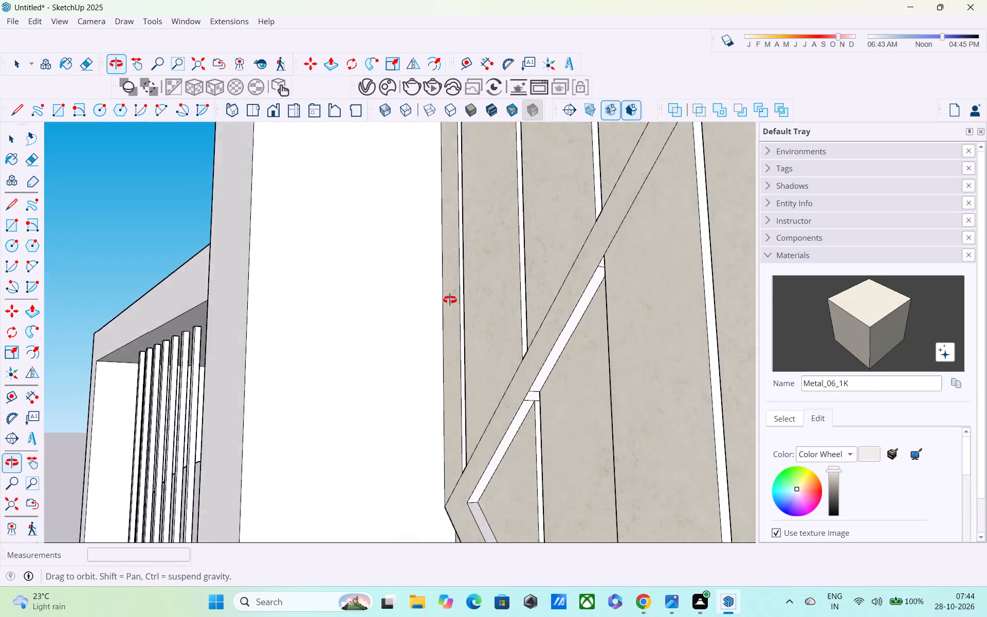
pyautogui.moveTo(450, 300); pyautogui.dragTo(578, 340, button='middle')
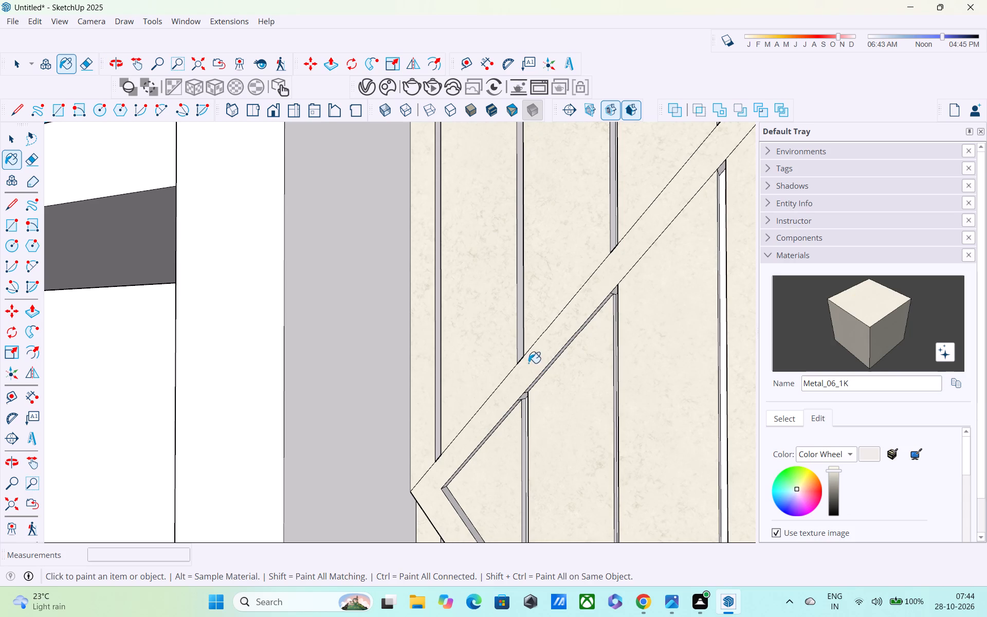
pyautogui.press('space')
pyautogui.write('p')
pyautogui.click(530, 369)
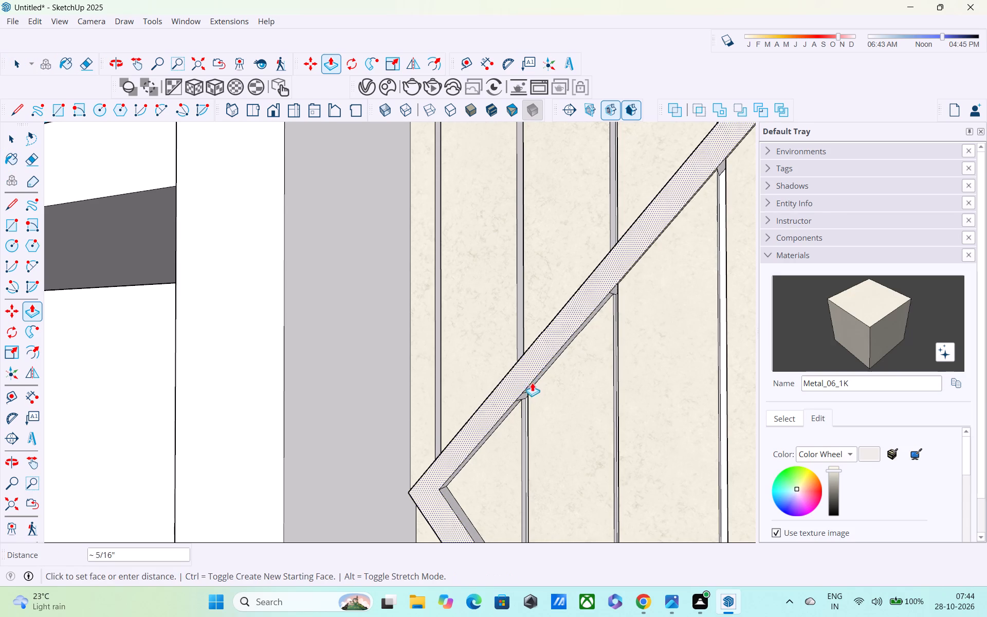
pyautogui.click(539, 394)
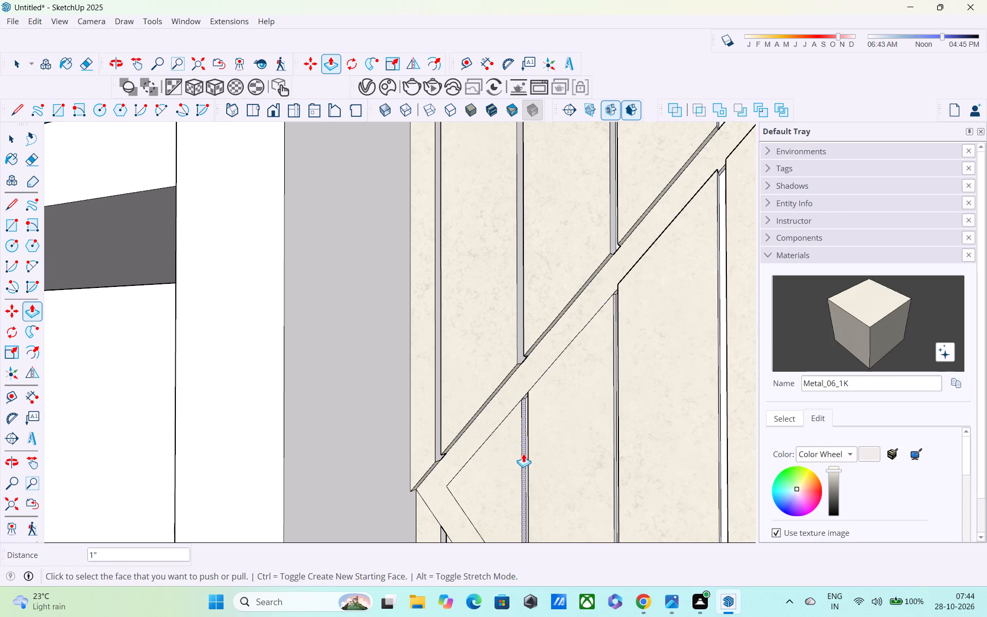
# Repeat the 1" inward push on the upper section of the zigzag trim near the roof frame.
pyautogui.scroll(-6, 522, 453)
pyautogui.moveTo(523, 453); pyautogui.dragTo(324, 471, button='middle')
pyautogui.scroll(1, 324, 471)
pyautogui.scroll(-5, 435, 366)
pyautogui.keyDown('shift'); pyautogui.moveTo(486, 341); pyautogui.dragTo(486, 458, button='middle'); pyautogui.keyUp('shift')
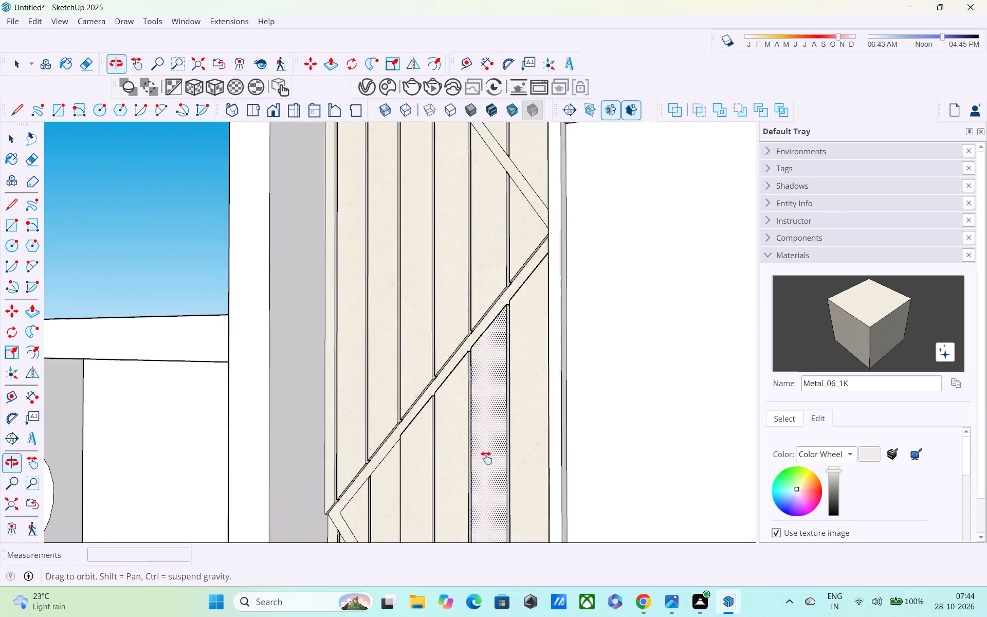
pyautogui.keyDown('shift'); pyautogui.moveTo(486, 458); pyautogui.dragTo(469, 523, button='middle'); pyautogui.keyUp('shift')
pyautogui.doubleClick(511, 303)
pyautogui.moveTo(512, 320); pyautogui.dragTo(529, 422, button='middle')
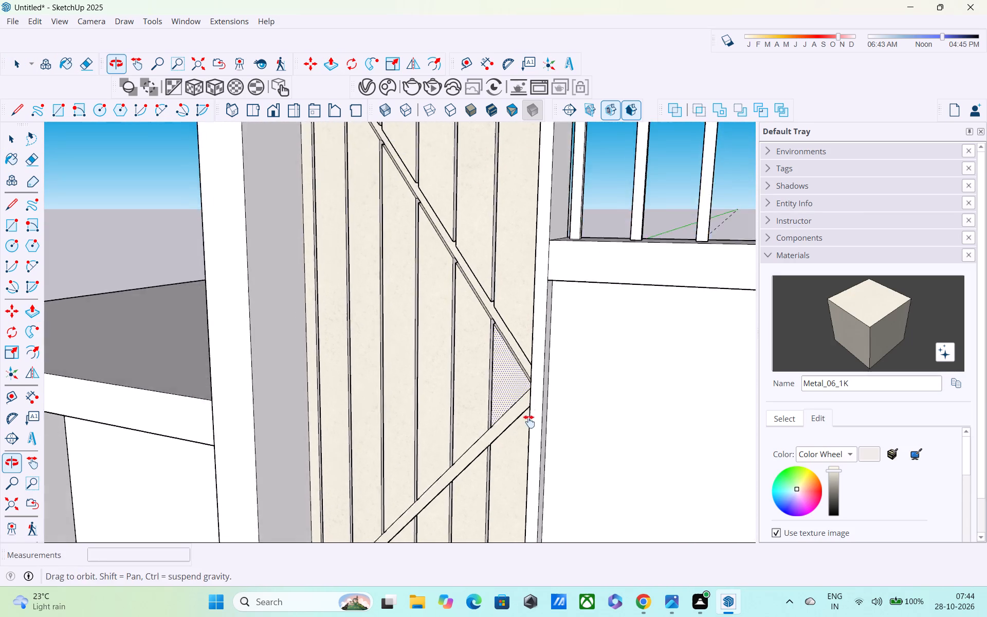
pyautogui.moveTo(529, 422); pyautogui.dragTo(535, 459, button='middle')
pyautogui.scroll(1, 535, 459)
pyautogui.scroll(-4, 452, 338)
# Repeat the 1" inward push on the lower section of the zigzag trim, down past its lower bend.
pyautogui.moveTo(446, 356); pyautogui.dragTo(464, 164, button='middle')
pyautogui.scroll(1, 465, 163)
pyautogui.scroll(-1, 427, 333)
pyautogui.keyDown('shift'); pyautogui.moveTo(428, 325); pyautogui.dragTo(498, 132, button='middle'); pyautogui.keyUp('shift')
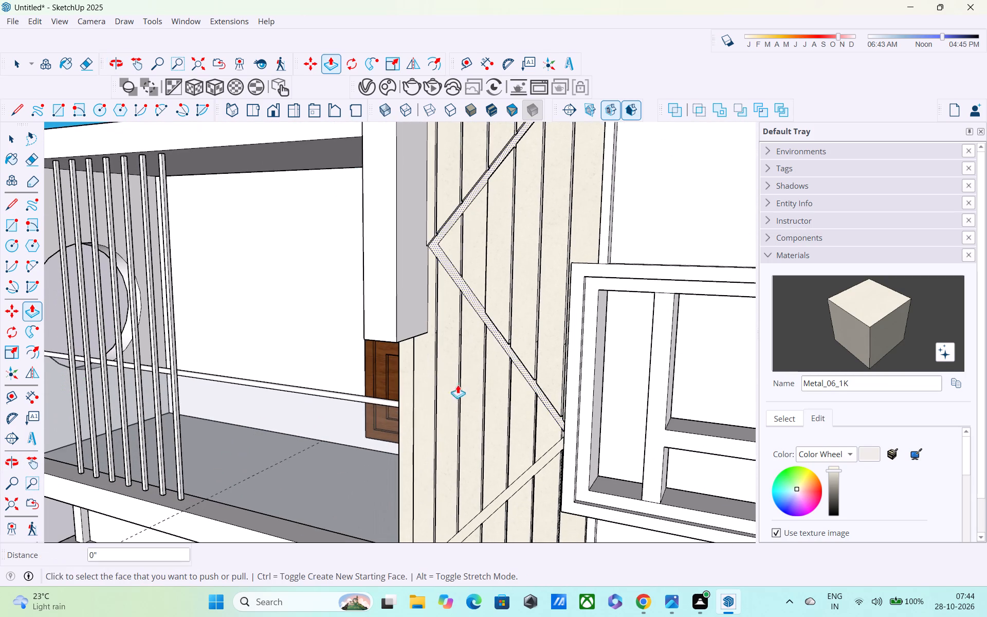
pyautogui.doubleClick(522, 369)
pyautogui.scroll(1, 513, 400)
pyautogui.keyDown('shift'); pyautogui.moveTo(513, 401); pyautogui.dragTo(592, 197, button='middle'); pyautogui.keyUp('shift')
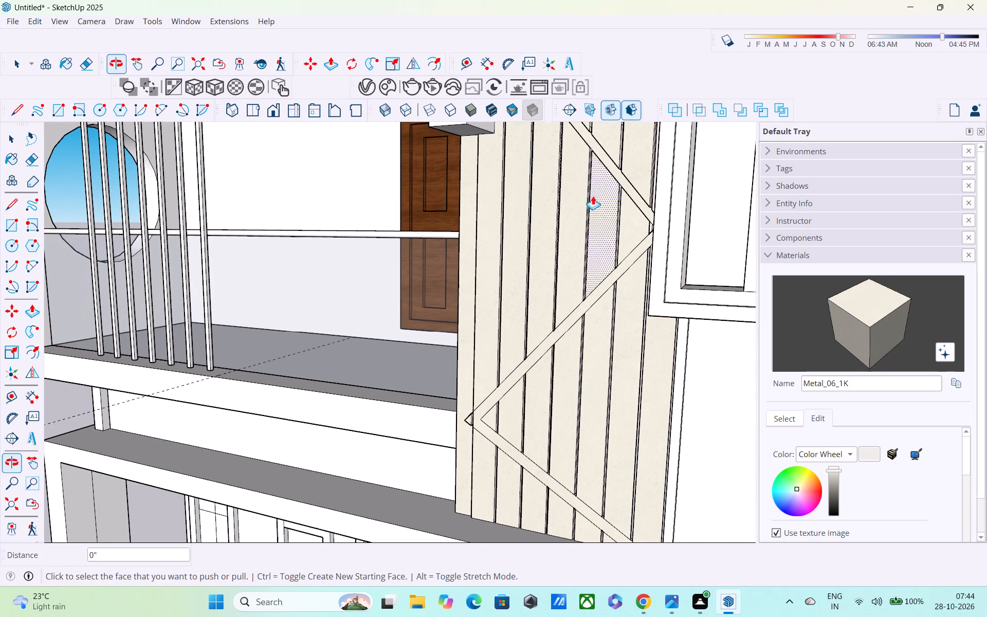
pyautogui.doubleClick(573, 319)
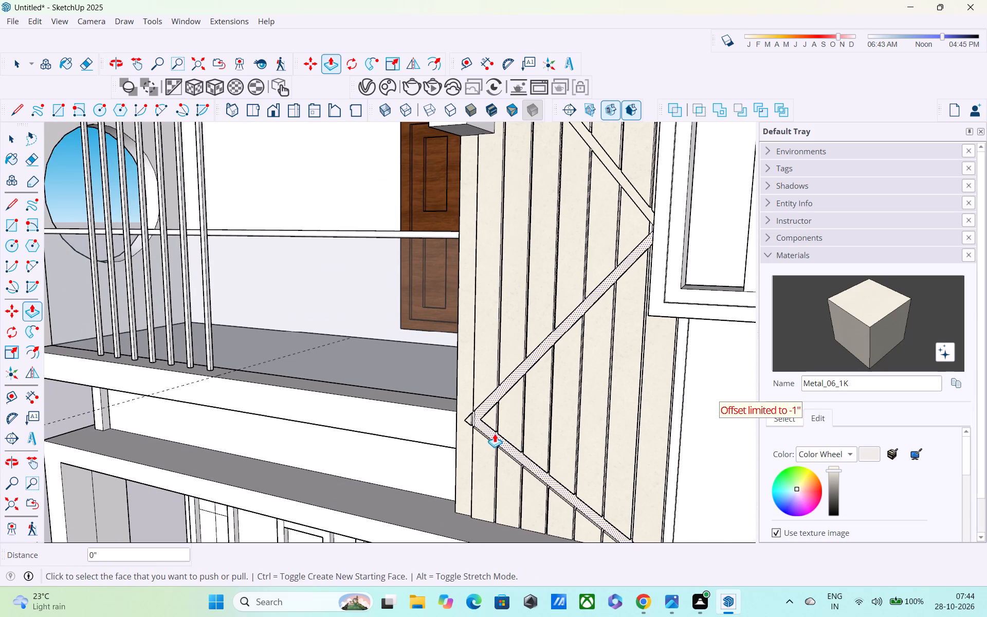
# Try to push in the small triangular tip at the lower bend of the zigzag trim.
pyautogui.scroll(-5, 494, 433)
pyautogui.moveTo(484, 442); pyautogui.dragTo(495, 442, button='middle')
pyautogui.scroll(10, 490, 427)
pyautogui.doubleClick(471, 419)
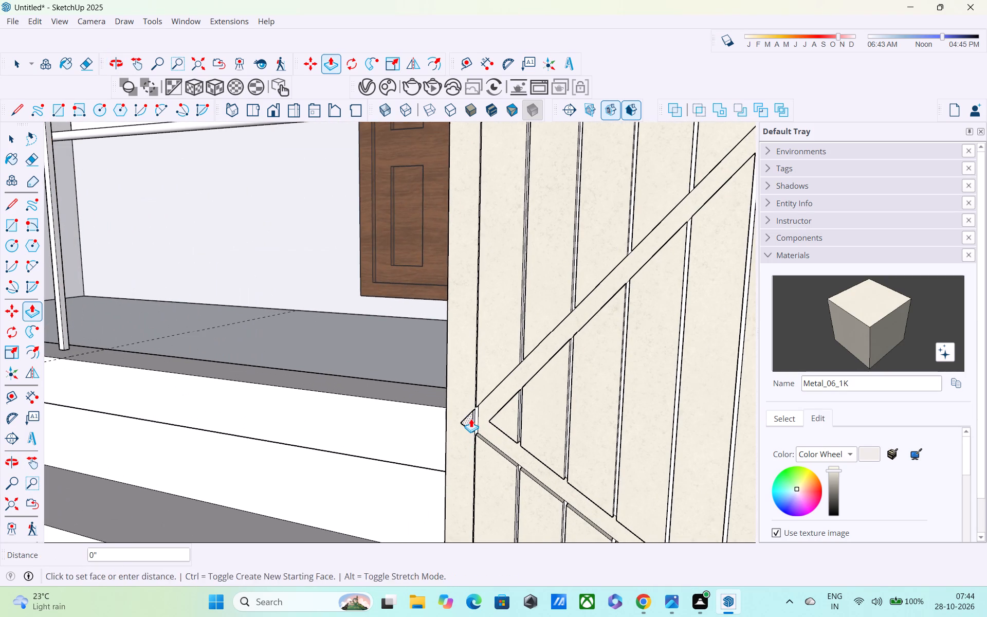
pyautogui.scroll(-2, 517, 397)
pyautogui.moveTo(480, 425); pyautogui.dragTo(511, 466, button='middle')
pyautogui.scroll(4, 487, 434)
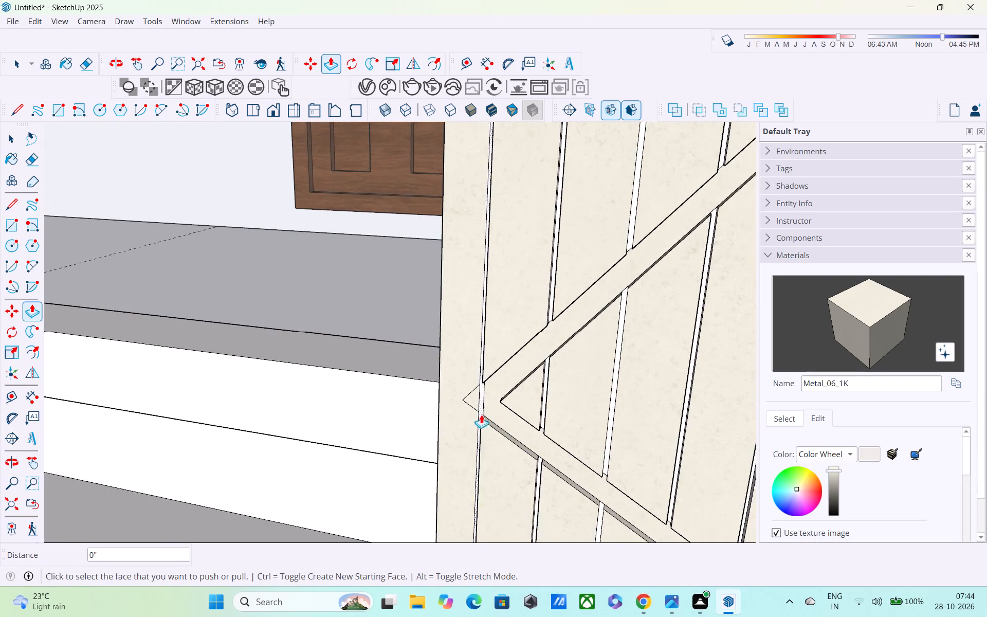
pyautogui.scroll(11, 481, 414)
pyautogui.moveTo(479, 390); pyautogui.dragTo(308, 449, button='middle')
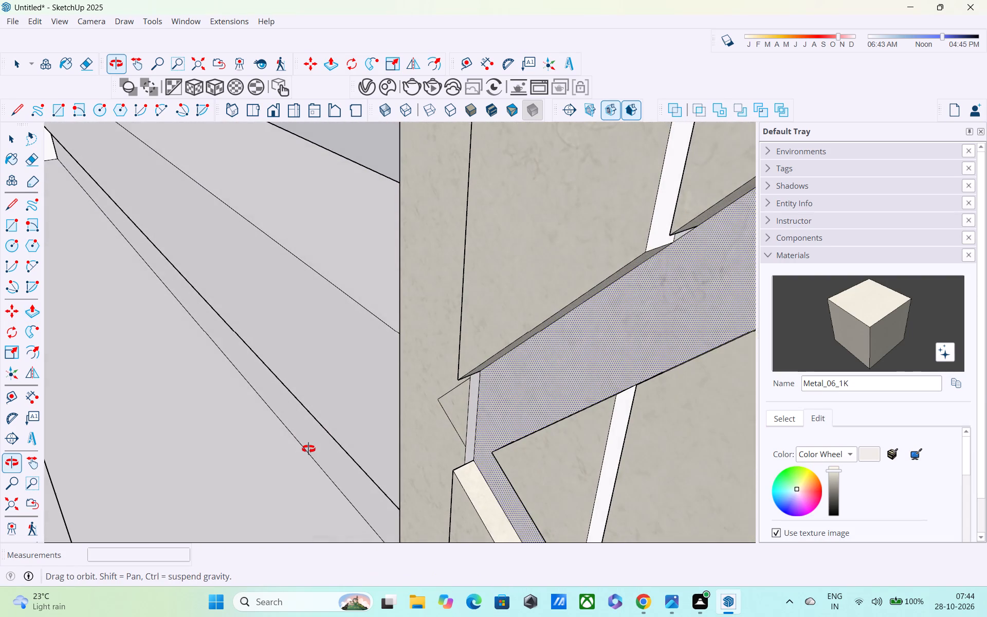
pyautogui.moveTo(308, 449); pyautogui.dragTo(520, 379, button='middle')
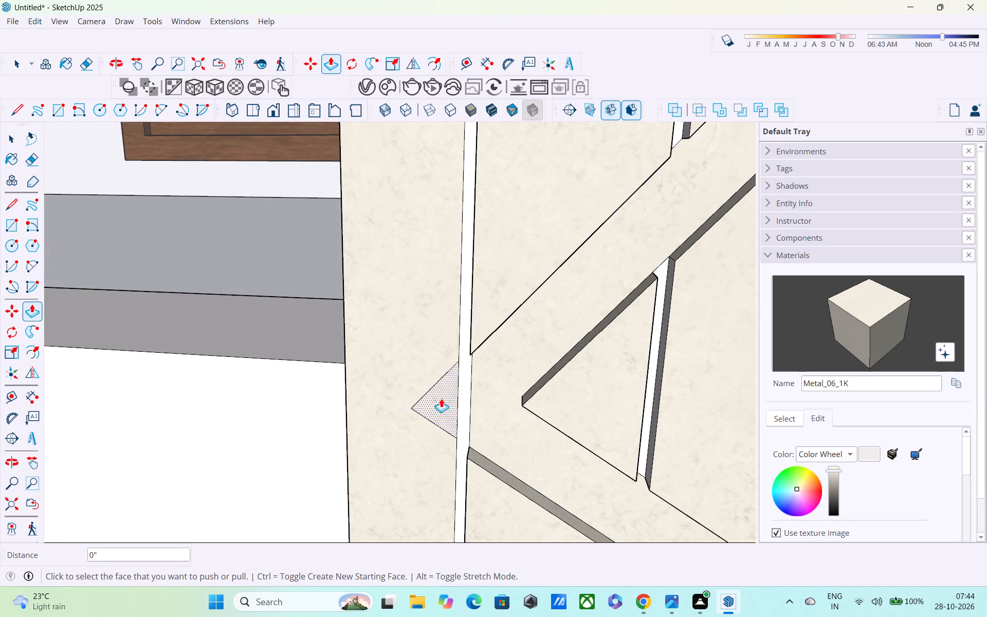
# Examine the recessed zigzag trim up close, especially its bends beside the upper window and at the panel edge.
pyautogui.scroll(-17, 441, 398)
pyautogui.scroll(-8, 459, 383)
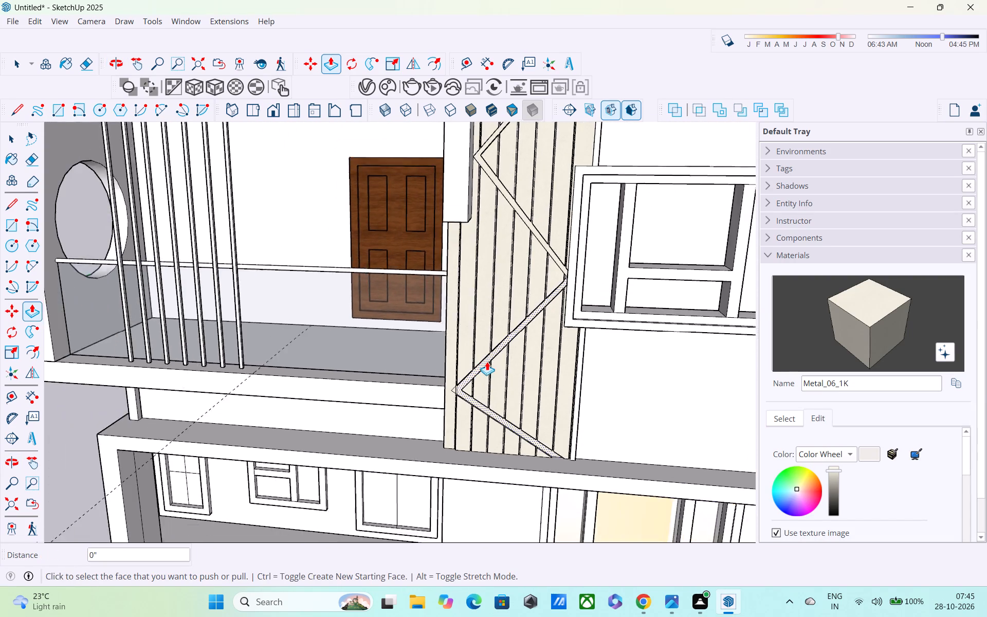
pyautogui.moveTo(487, 361); pyautogui.dragTo(466, 415, button='middle')
pyautogui.scroll(1, 466, 415)
pyautogui.scroll(-6, 474, 390)
pyautogui.moveTo(483, 397); pyautogui.dragTo(480, 425, button='middle')
pyautogui.scroll(5, 547, 314)
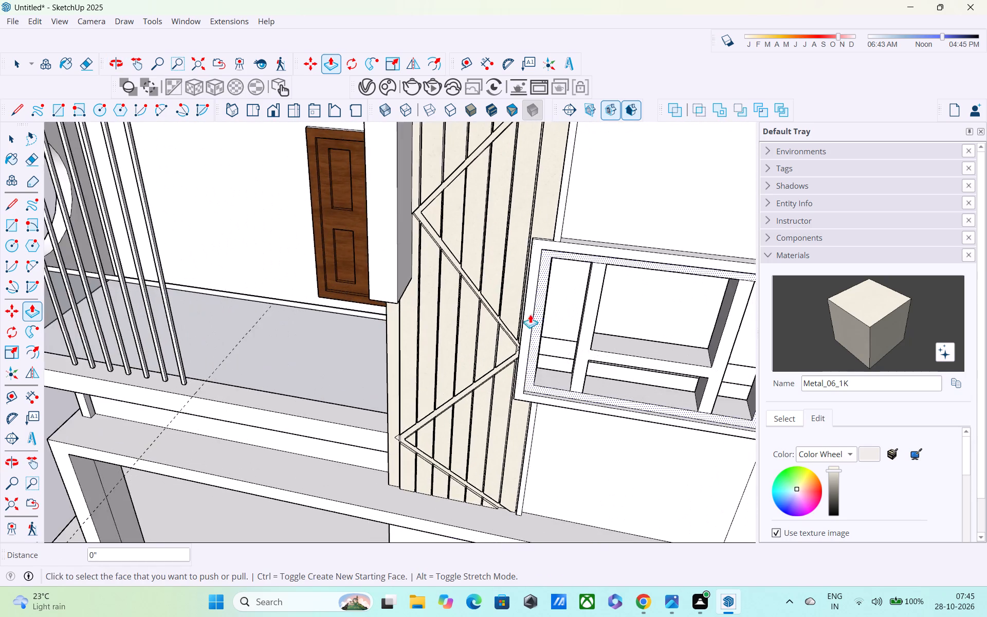
pyautogui.scroll(8, 503, 322)
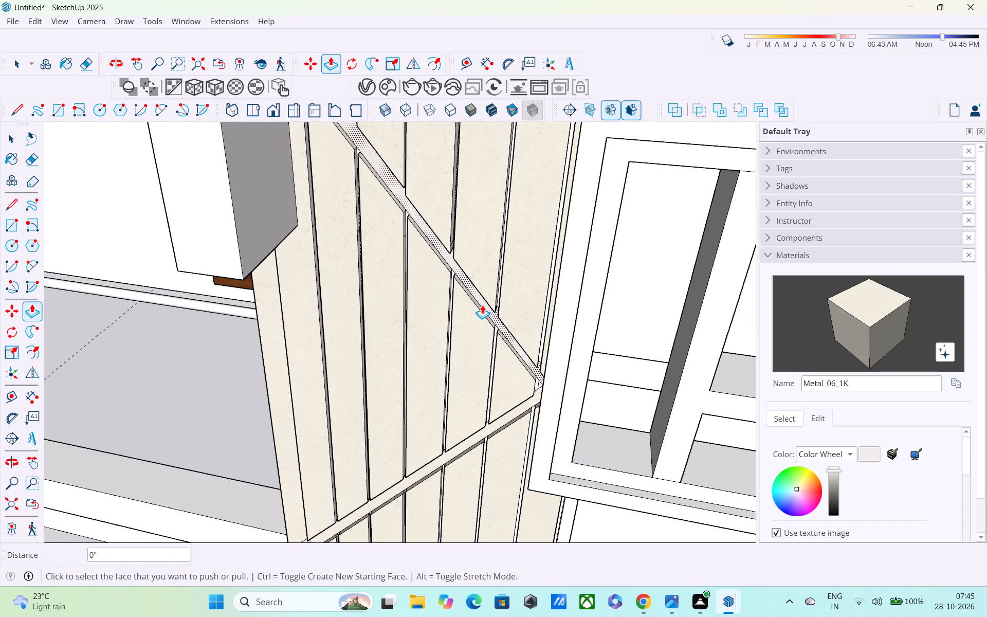
pyautogui.keyDown('shift'); pyautogui.moveTo(476, 317); pyautogui.dragTo(467, 366, button='middle'); pyautogui.keyUp('shift')
pyautogui.scroll(2, 462, 351)
pyautogui.scroll(-5, 462, 351)
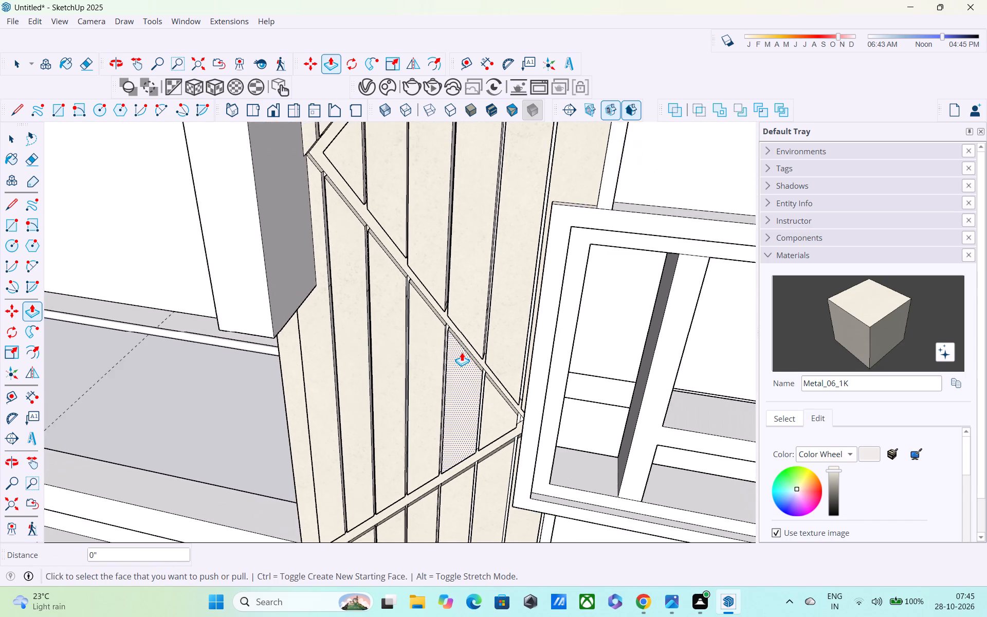
pyautogui.scroll(5, 455, 355)
pyautogui.scroll(-3, 448, 346)
pyautogui.moveTo(327, 456); pyautogui.dragTo(450, 318, button='middle')
pyautogui.keyDown('shift'); pyautogui.scroll(1, 451, 317); pyautogui.keyUp('shift')
pyautogui.scroll(-5, 451, 317)
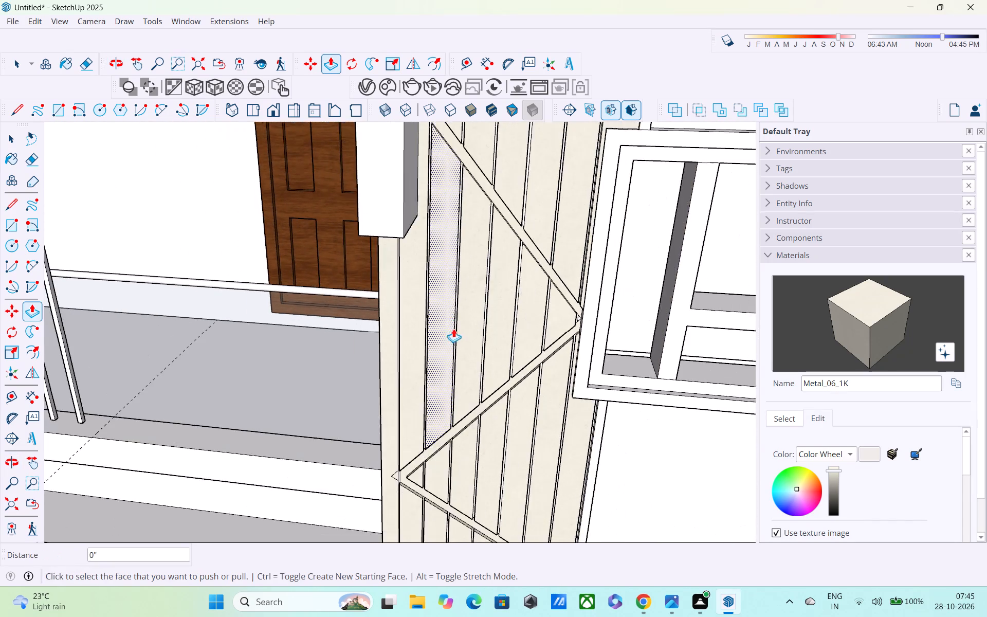
# Examine the grooved panel with its recessed trim against the whole house facade from several angles.
pyautogui.scroll(-5, 458, 325)
pyautogui.moveTo(470, 344); pyautogui.dragTo(611, 199, button='middle')
pyautogui.scroll(-5, 593, 224)
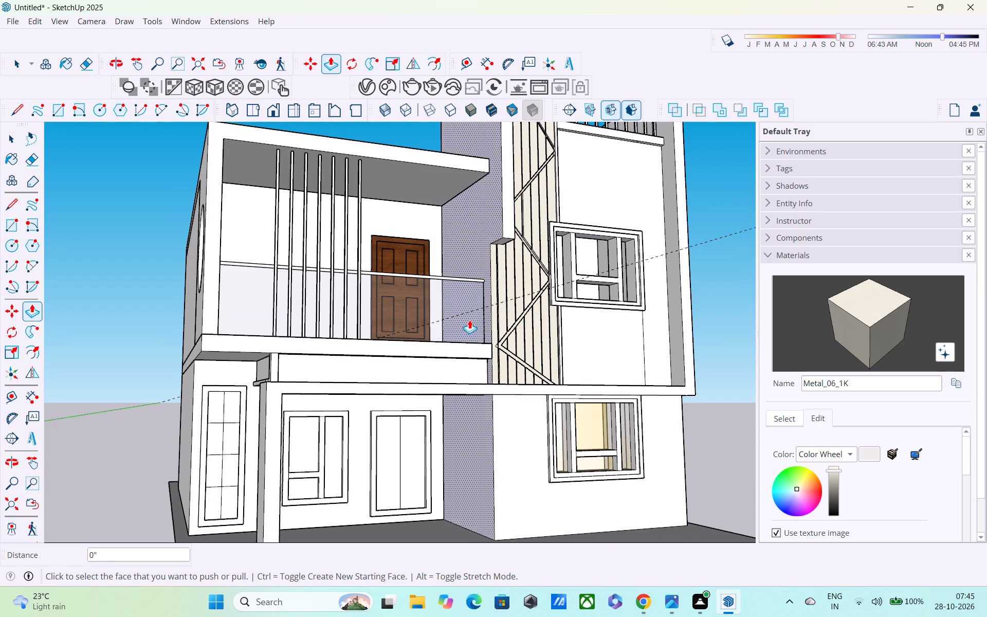
pyautogui.scroll(-4, 471, 316)
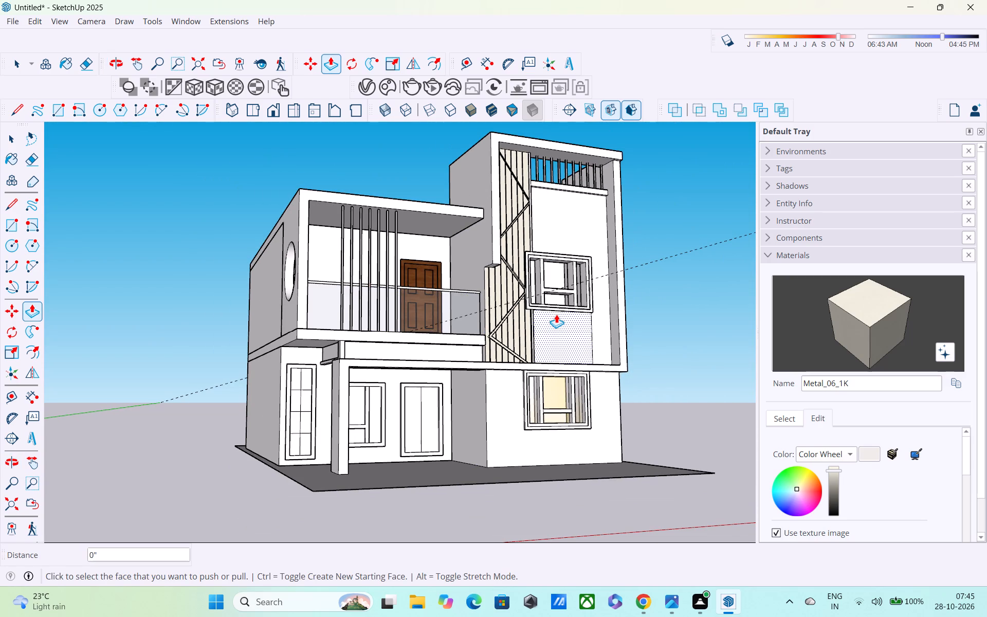
pyautogui.scroll(-3, 556, 314)
pyautogui.moveTo(550, 322); pyautogui.dragTo(388, 343, button='middle')
pyautogui.press('space')
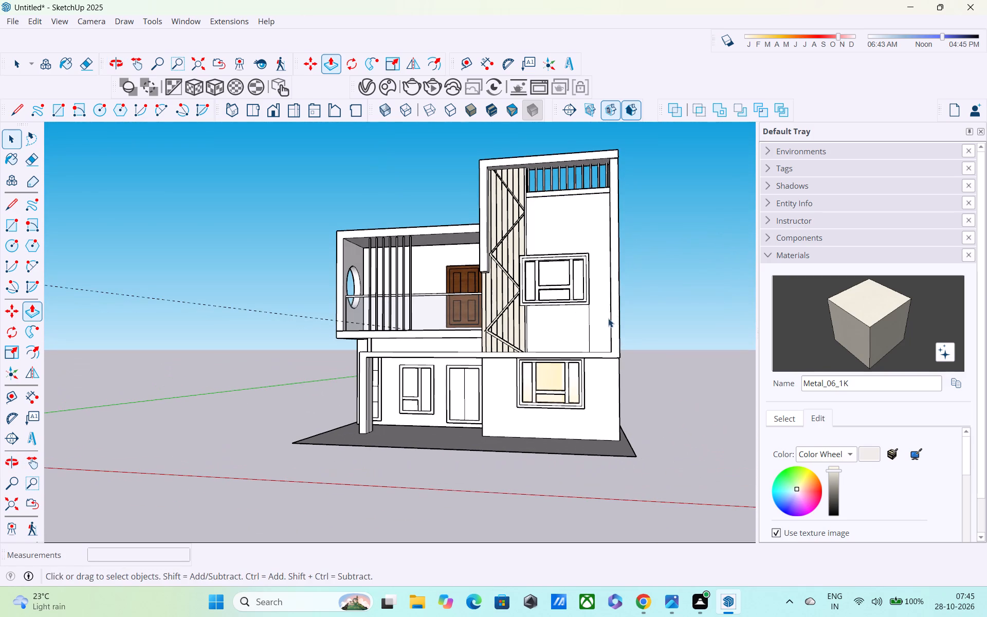
pyautogui.scroll(3, 555, 324)
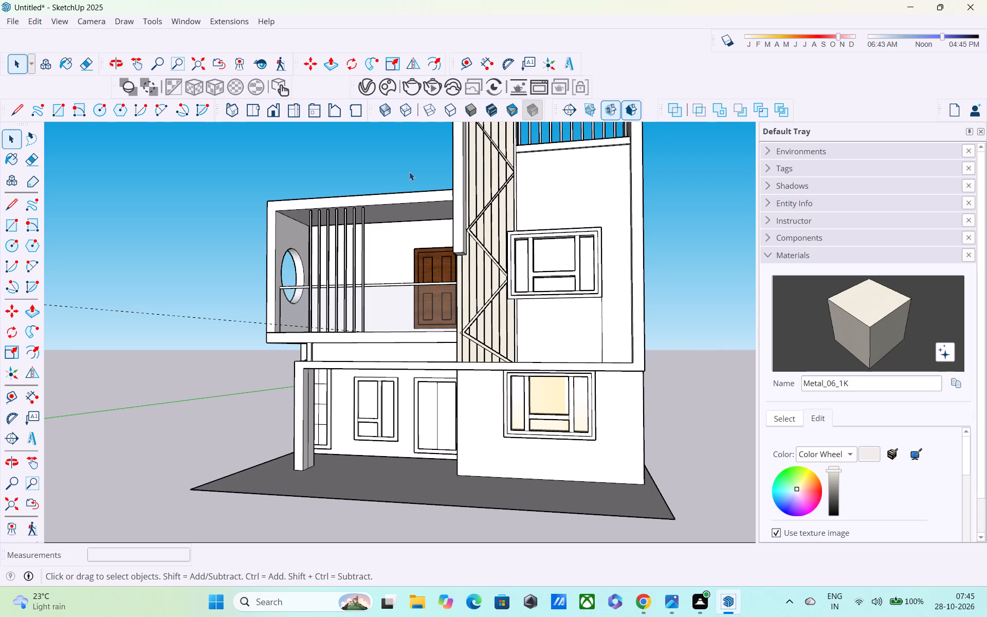
pyautogui.scroll(3, 415, 182)
pyautogui.scroll(3, 545, 299)
pyautogui.moveTo(545, 278); pyautogui.dragTo(272, 404, button='middle')
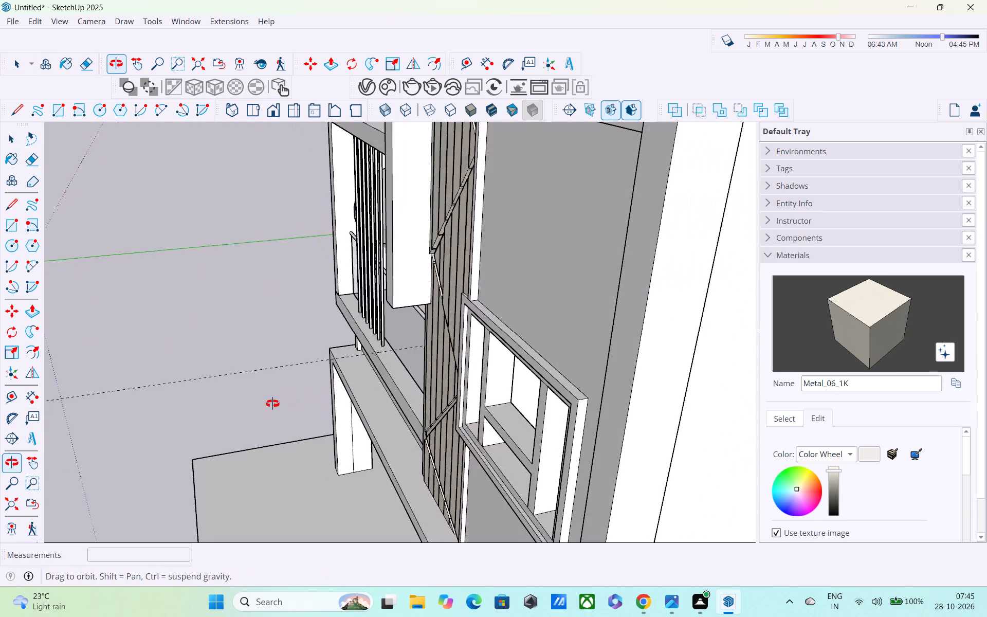
pyautogui.moveTo(272, 404); pyautogui.dragTo(424, 262, button='middle')
pyautogui.scroll(-2, 436, 258)
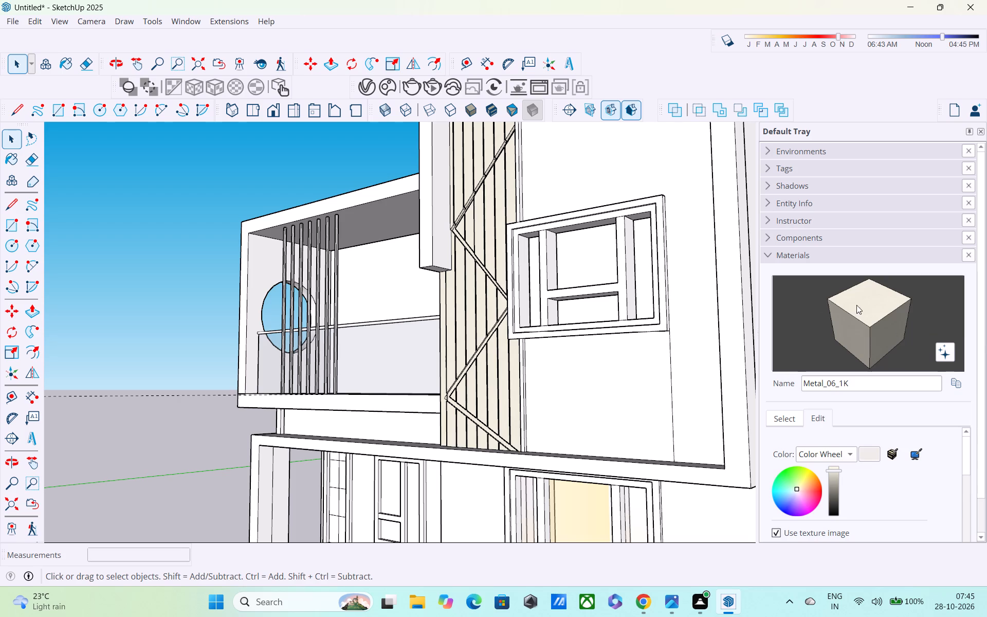
pyautogui.keyDown('shift'); pyautogui.moveTo(609, 359); pyautogui.dragTo(558, 433, button='middle'); pyautogui.keyUp('shift')
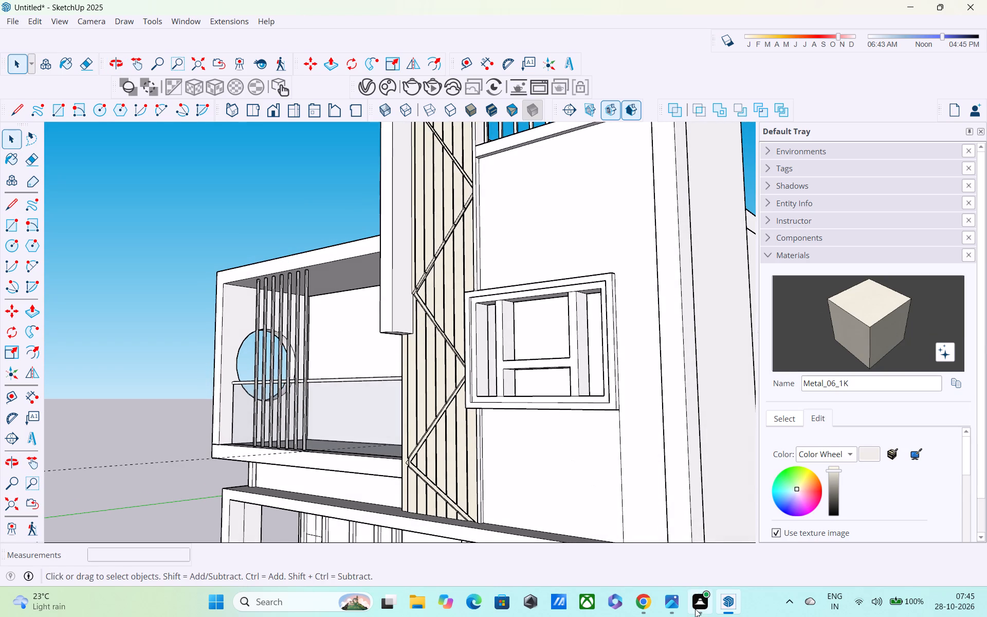